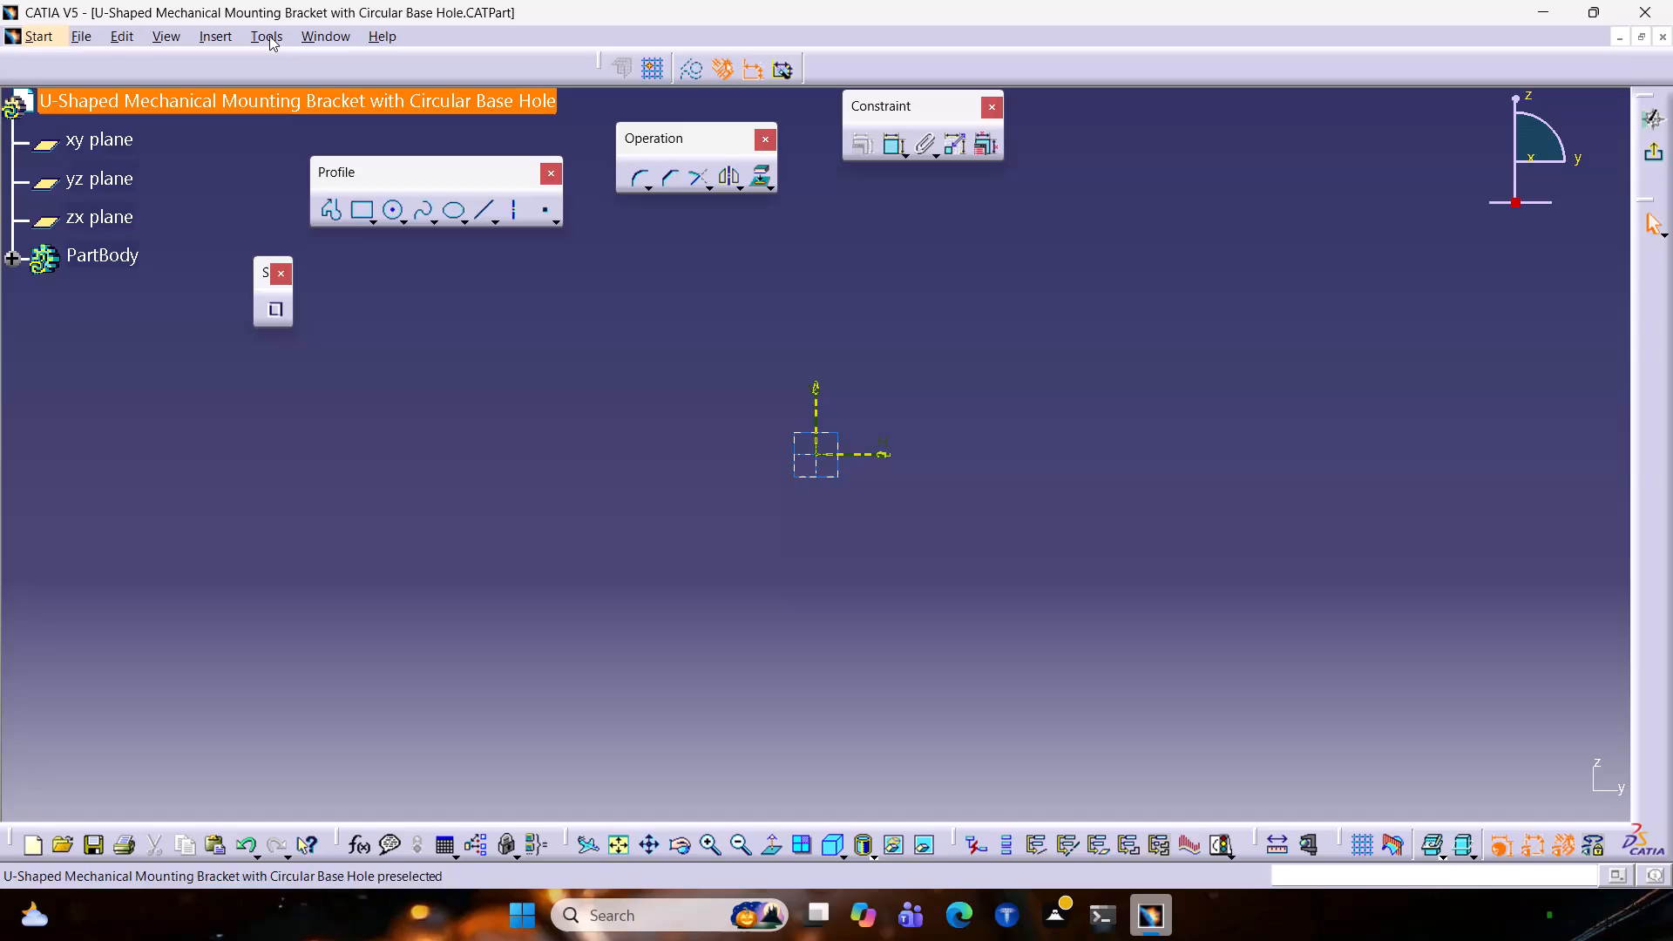
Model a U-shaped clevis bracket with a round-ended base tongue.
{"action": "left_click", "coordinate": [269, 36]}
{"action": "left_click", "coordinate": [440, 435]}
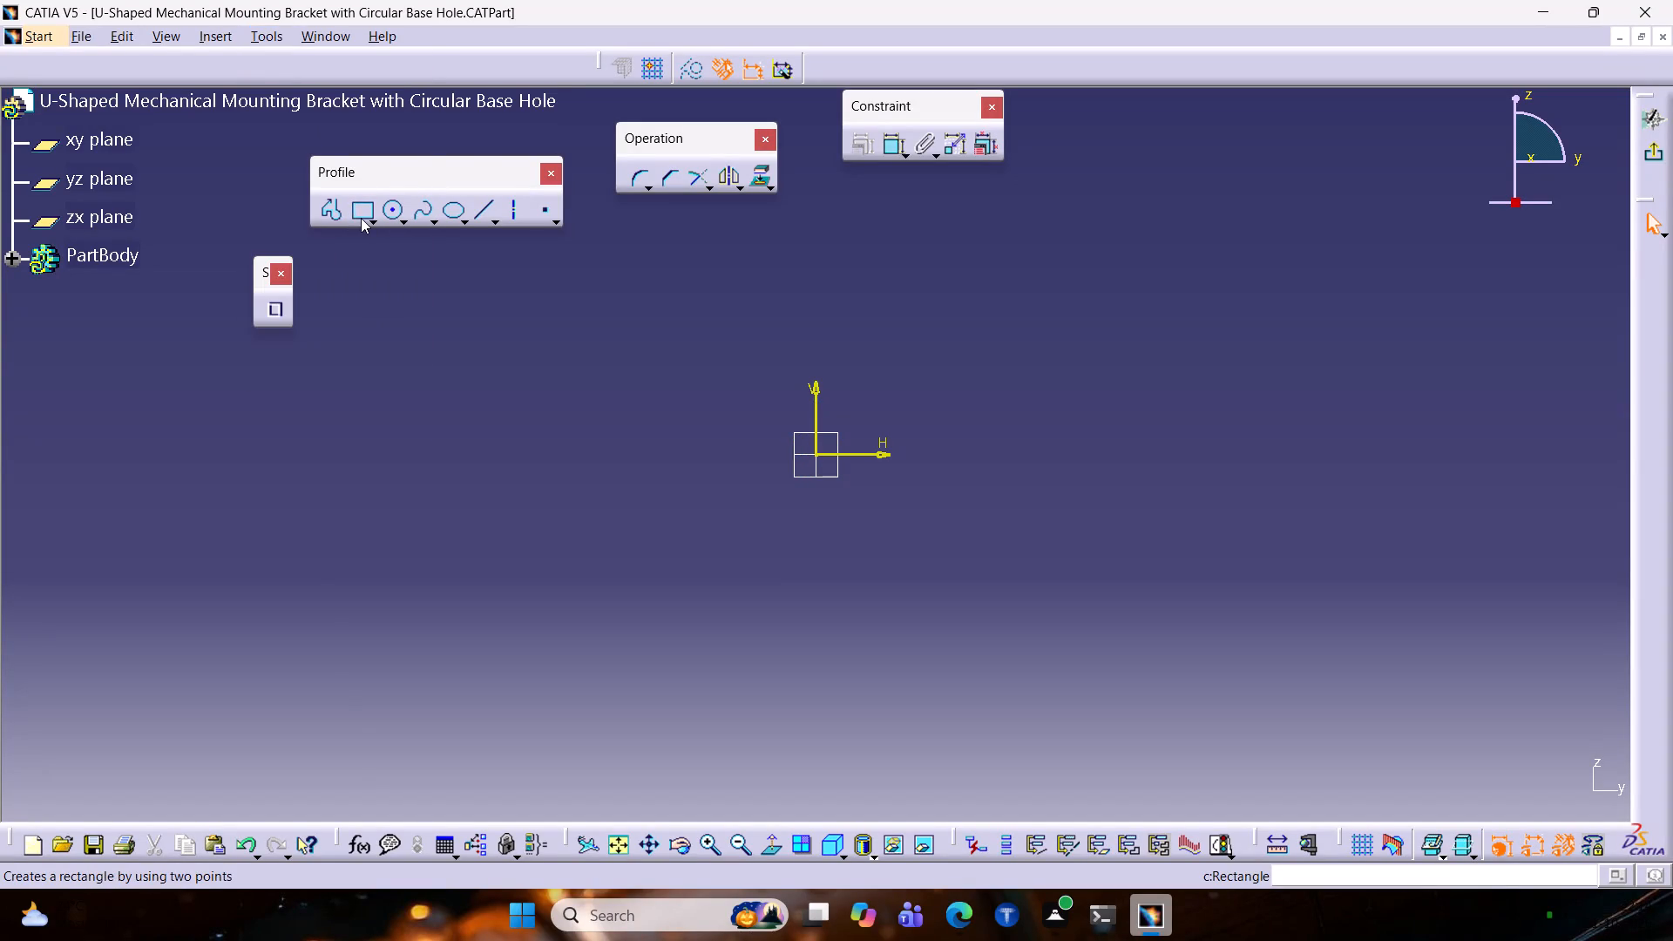
Draw a 150 mm horizontal line centred symmetrically on the sketch origin and move its length dimension below the line.
{"action": "left_click", "coordinate": [484, 204]}
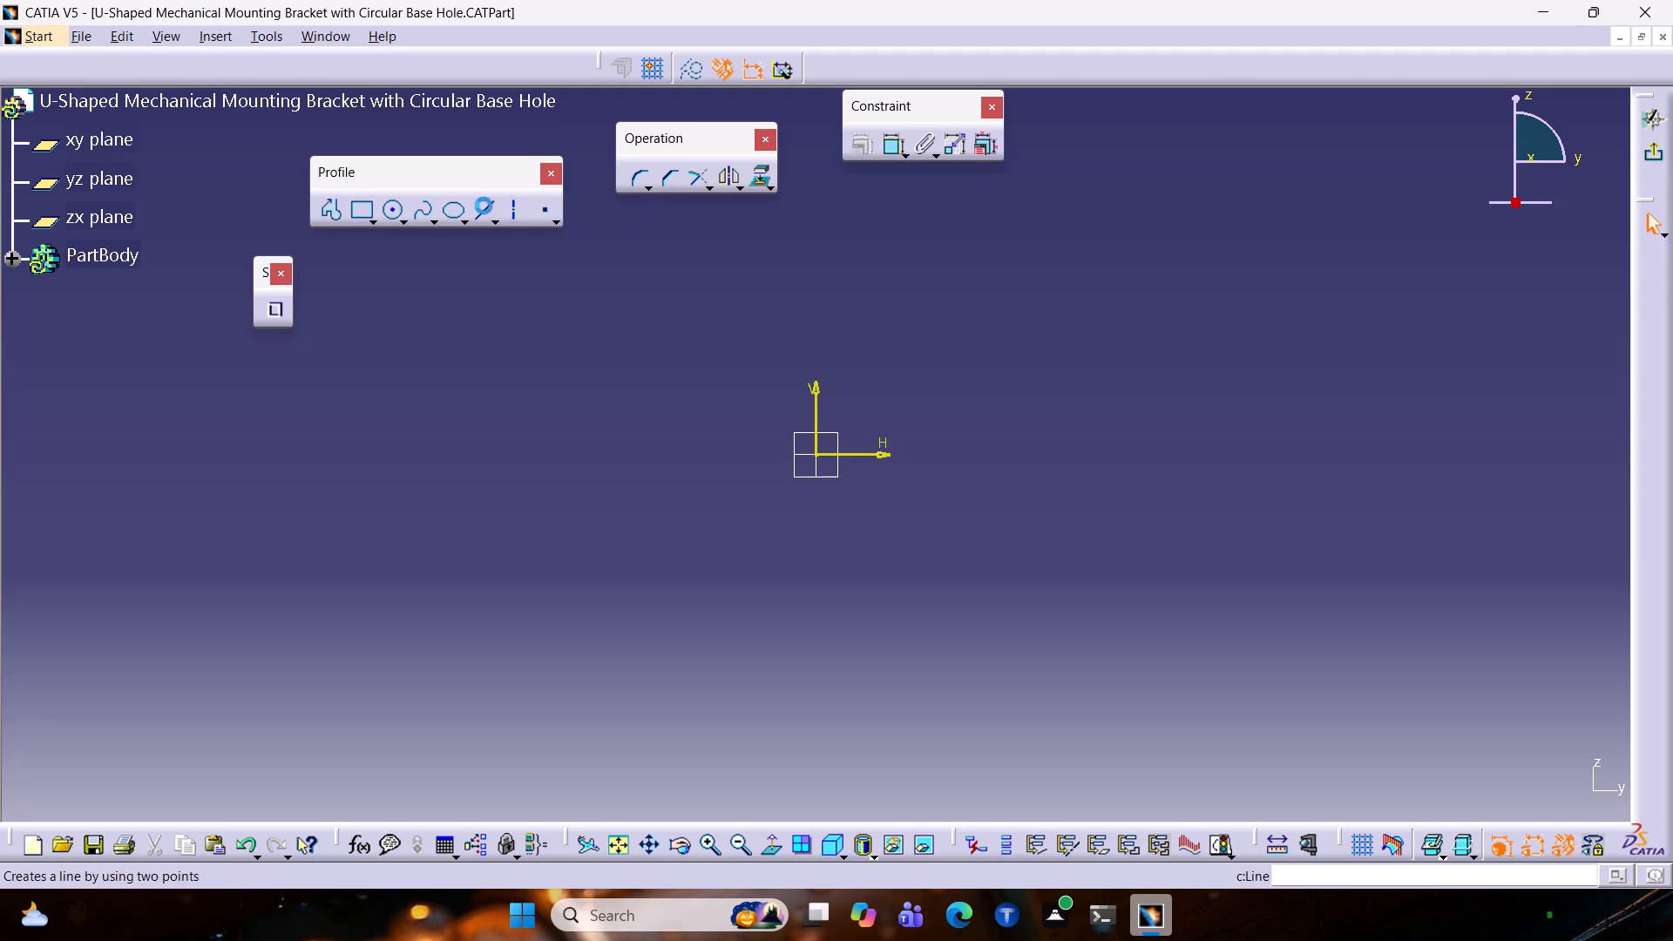
{"action": "left_click", "coordinate": [818, 453]}
{"action": "key", "text": "Tab"}
{"action": "key", "text": "Tab"}
{"action": "key", "text": "Tab"}
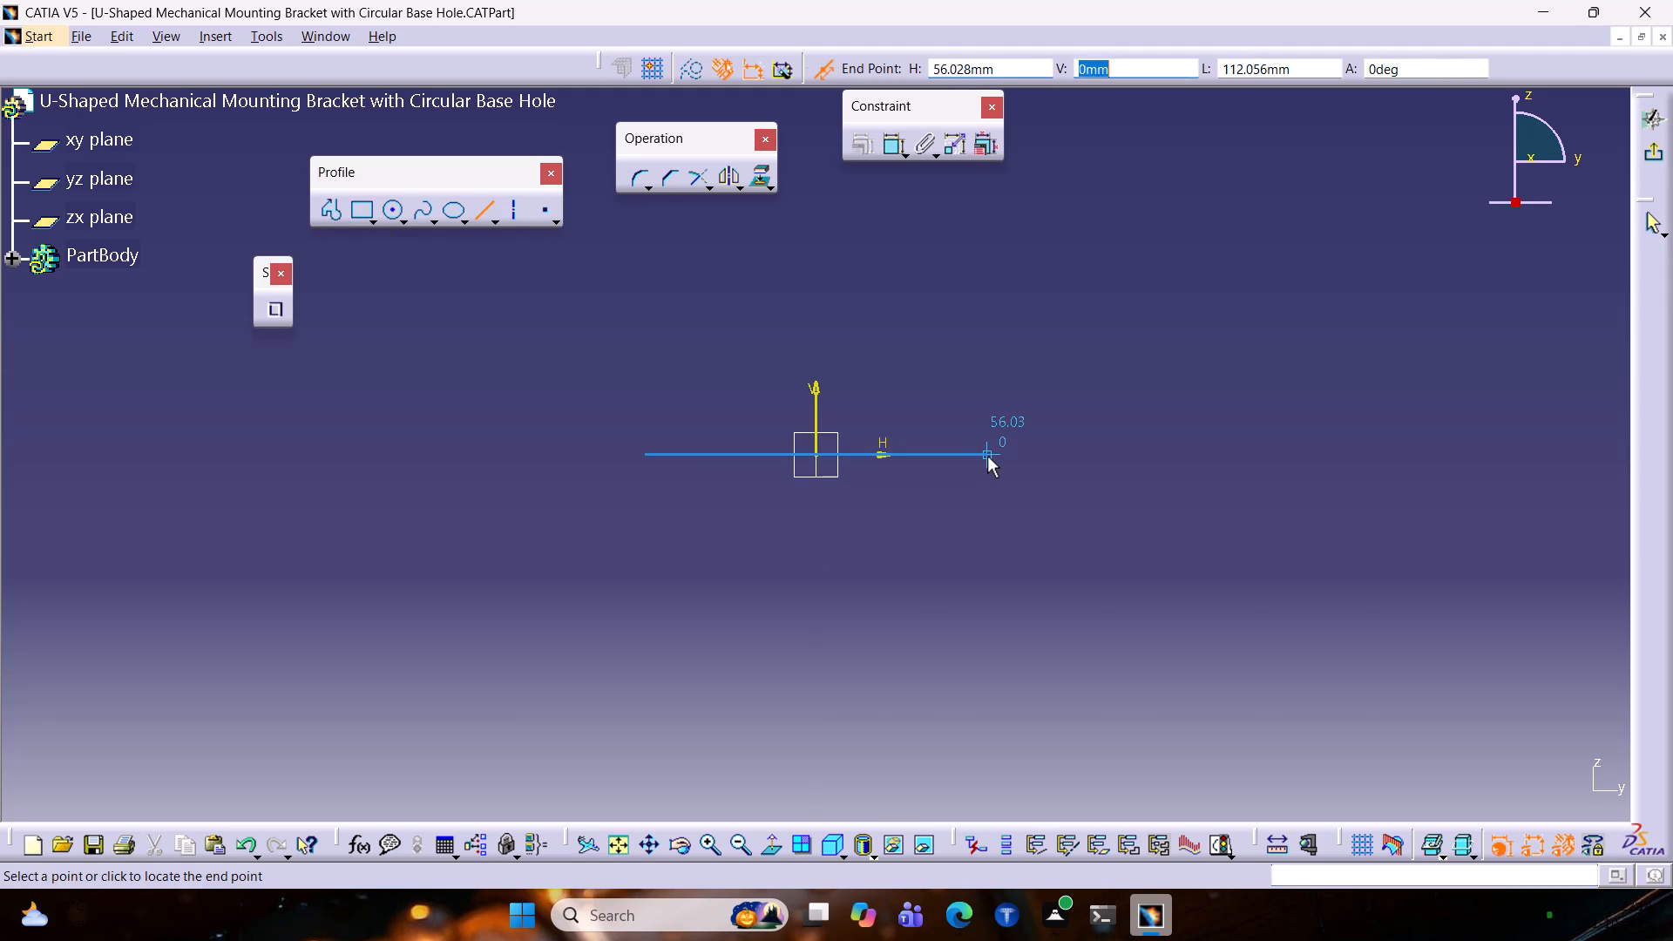
{"action": "key", "text": "Tab"}
{"action": "type", "text": "150"}
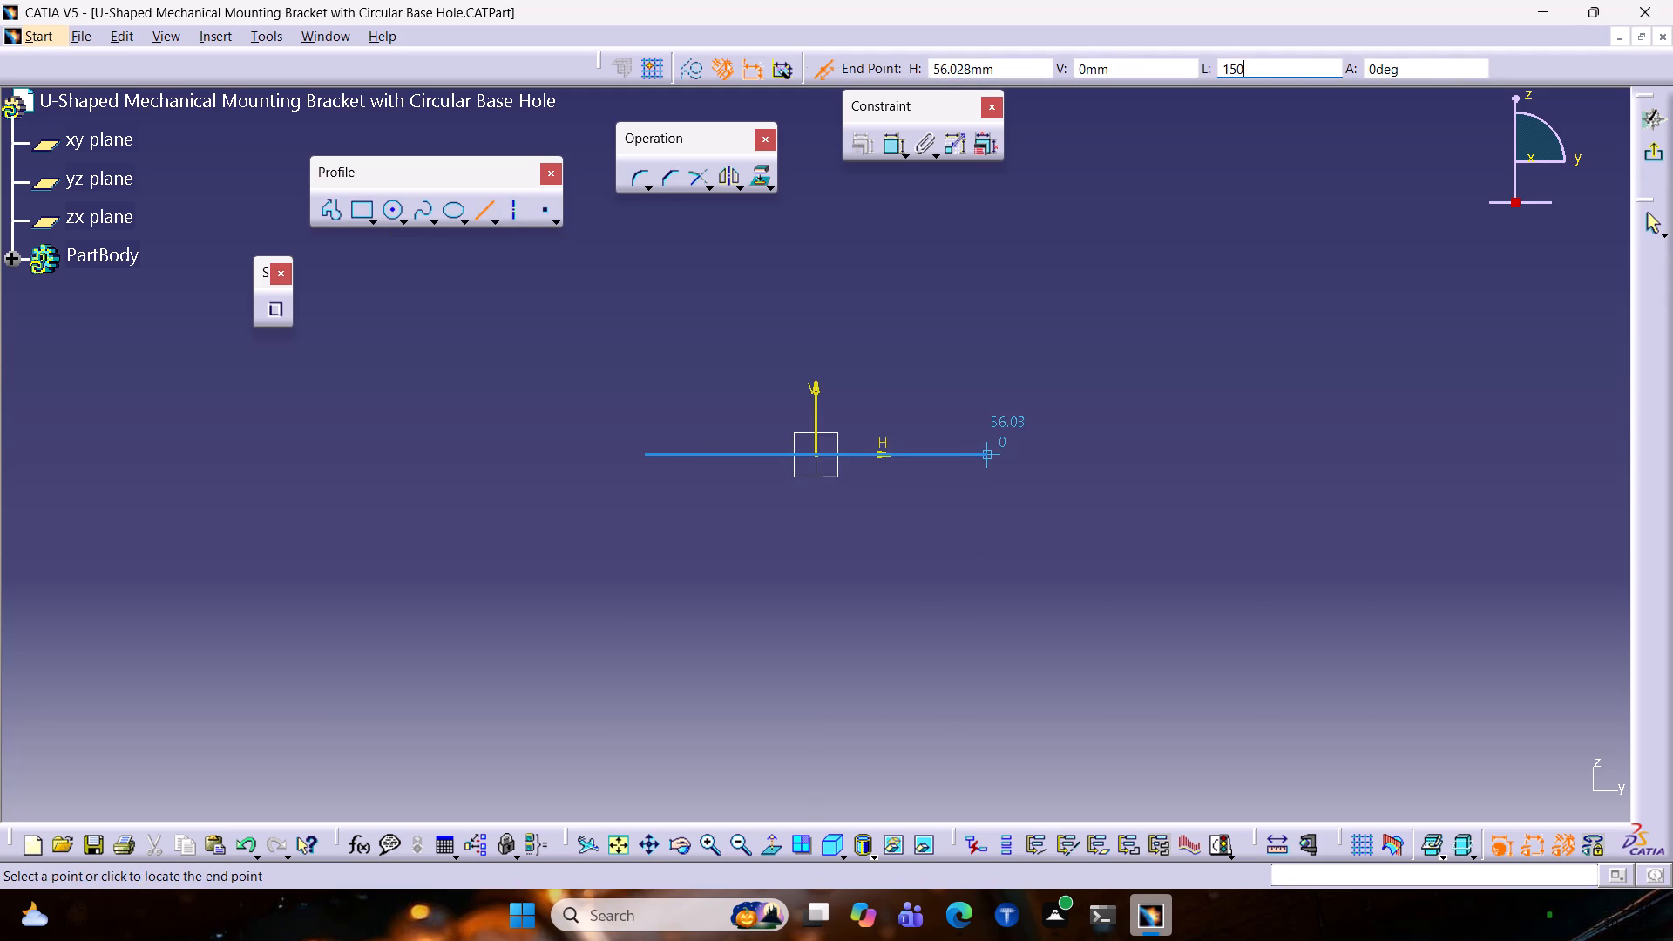
{"action": "key", "text": "Return"}
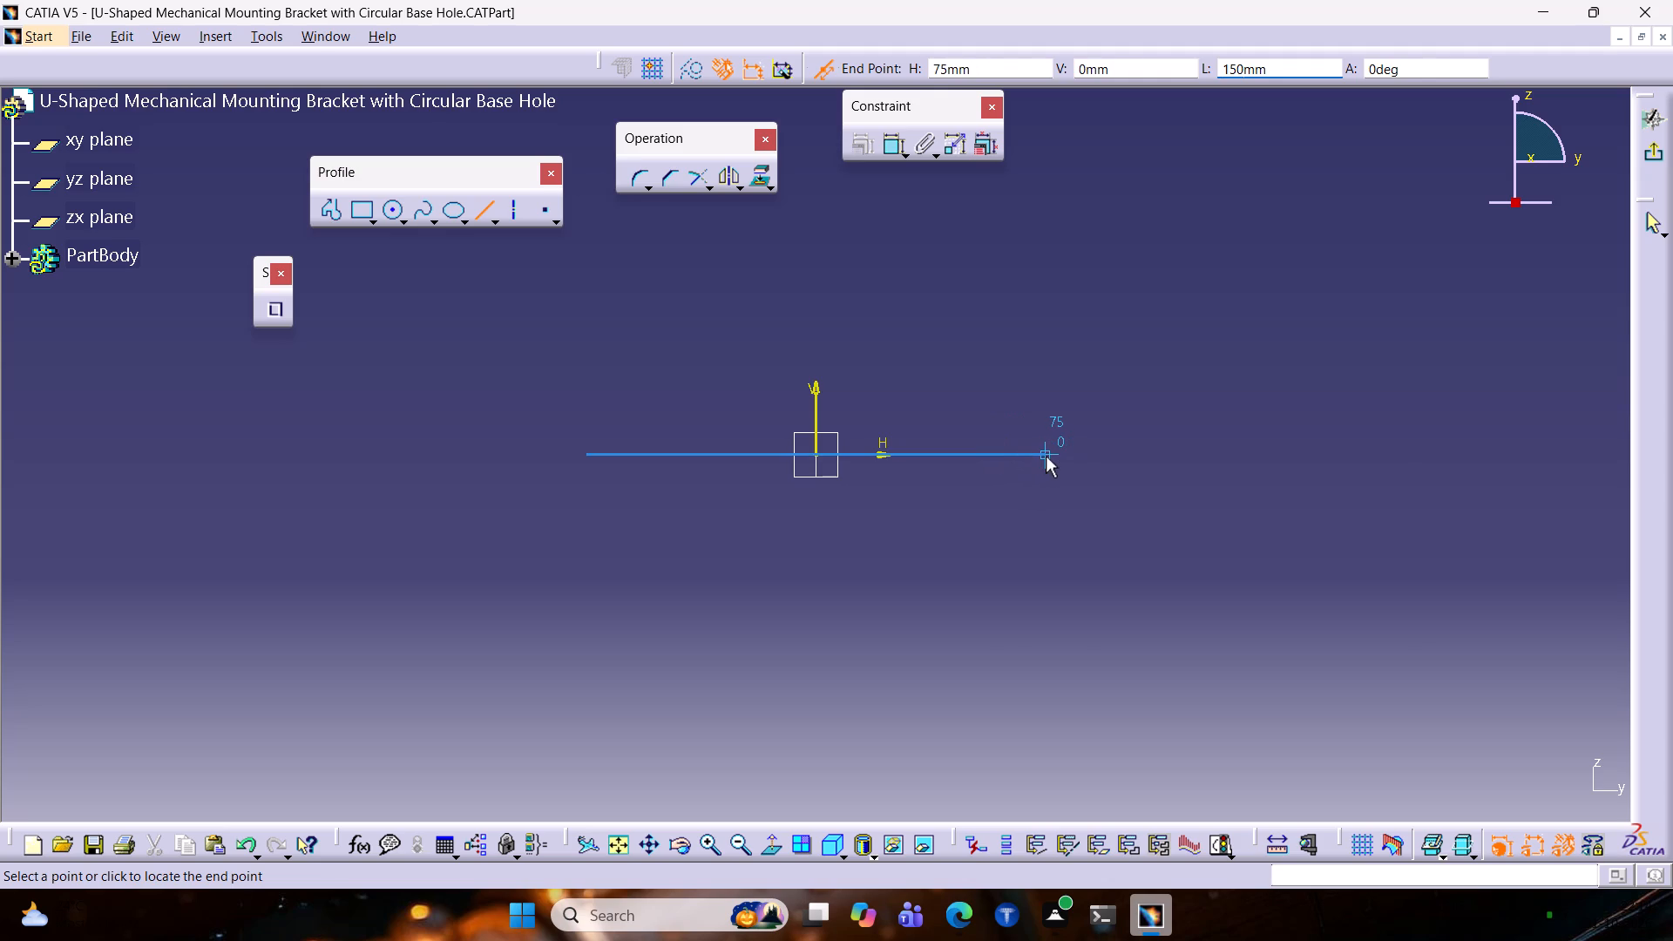
{"action": "left_click", "coordinate": [1046, 457]}
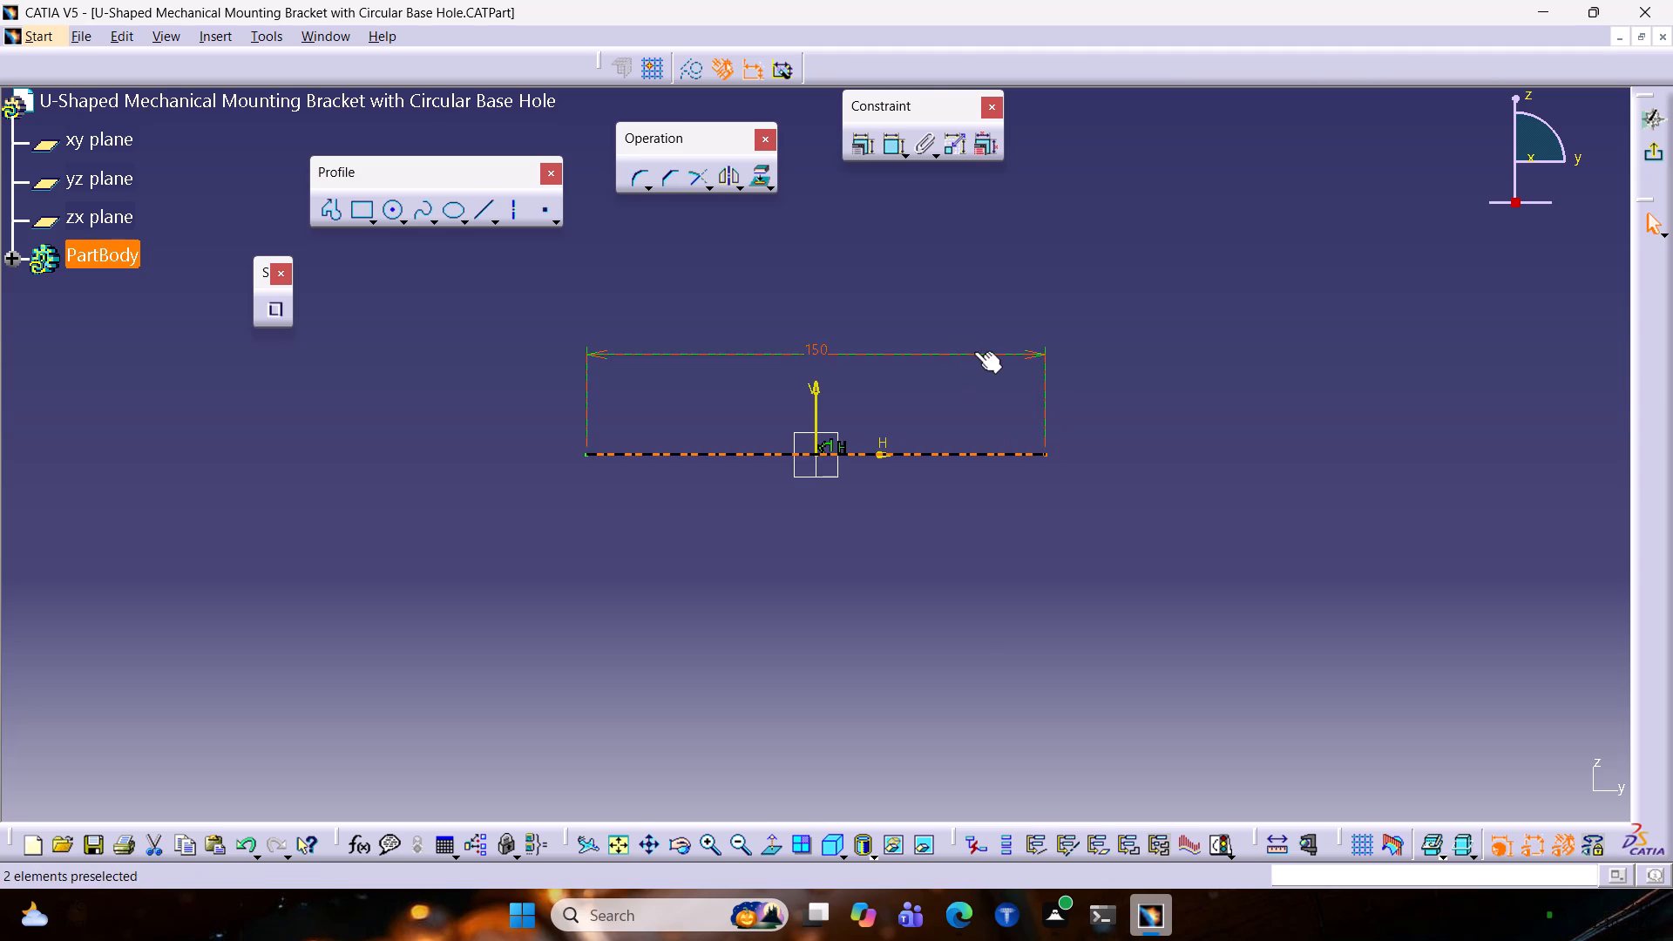
{"action": "left_click_drag", "start_coordinate": [1001, 355], "coordinate": [992, 575]}
Start a profile at the base line's positive-H end with a vertical segment 120 mm upward.
{"action": "left_click", "coordinate": [326, 211]}
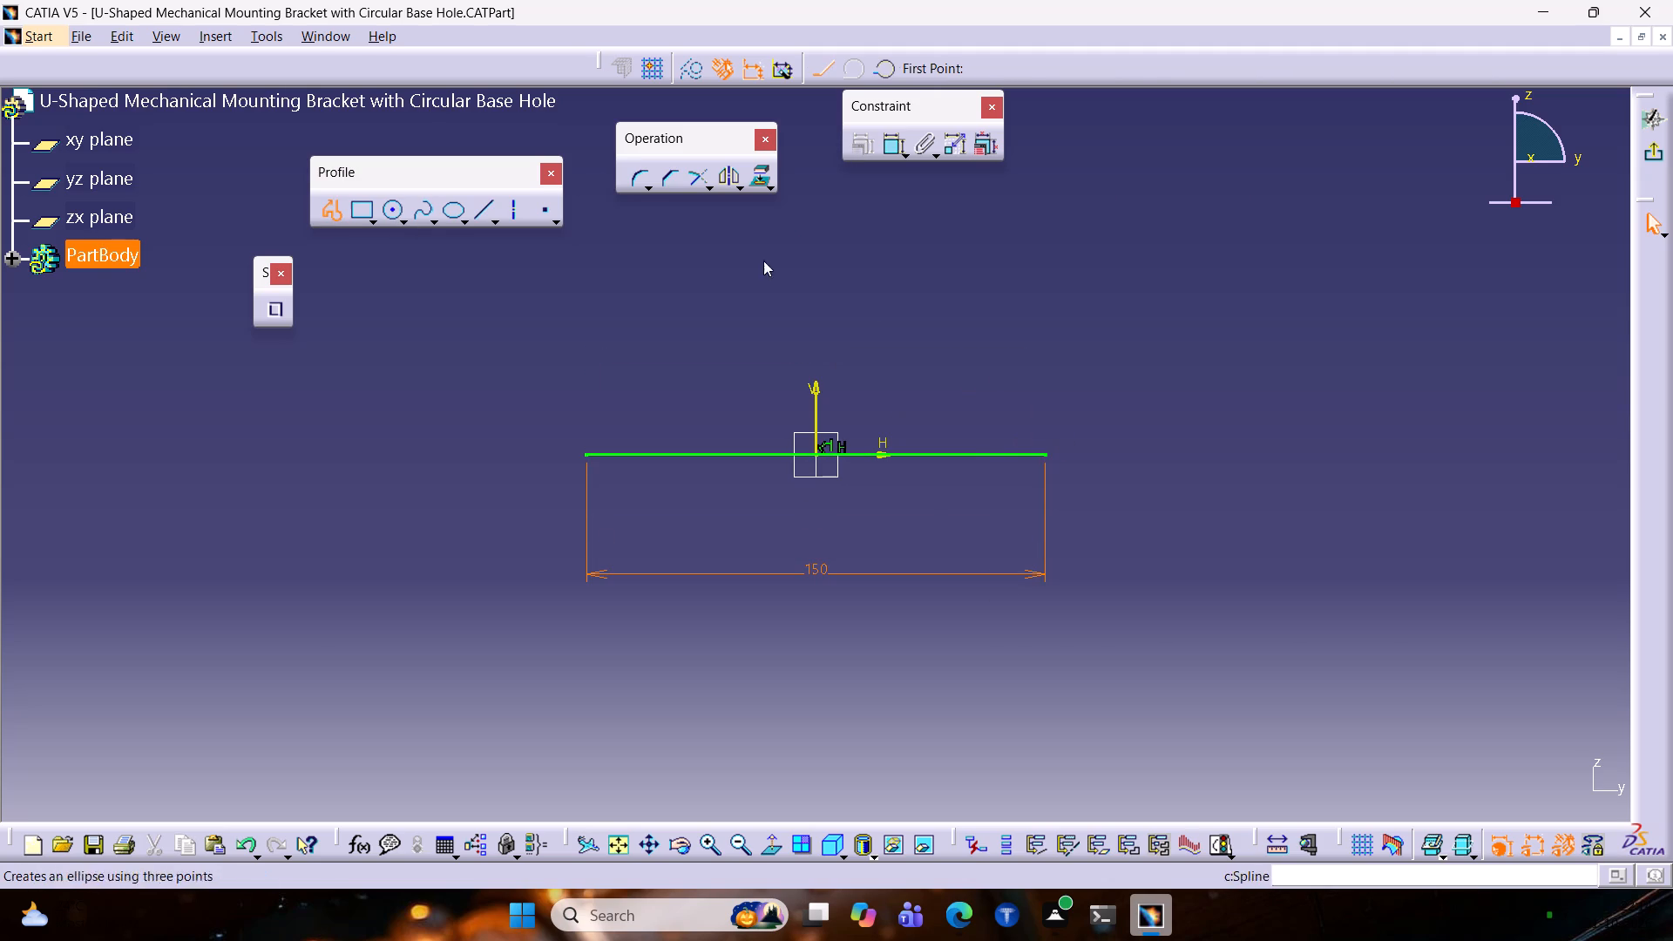
{"action": "left_click", "coordinate": [1047, 451]}
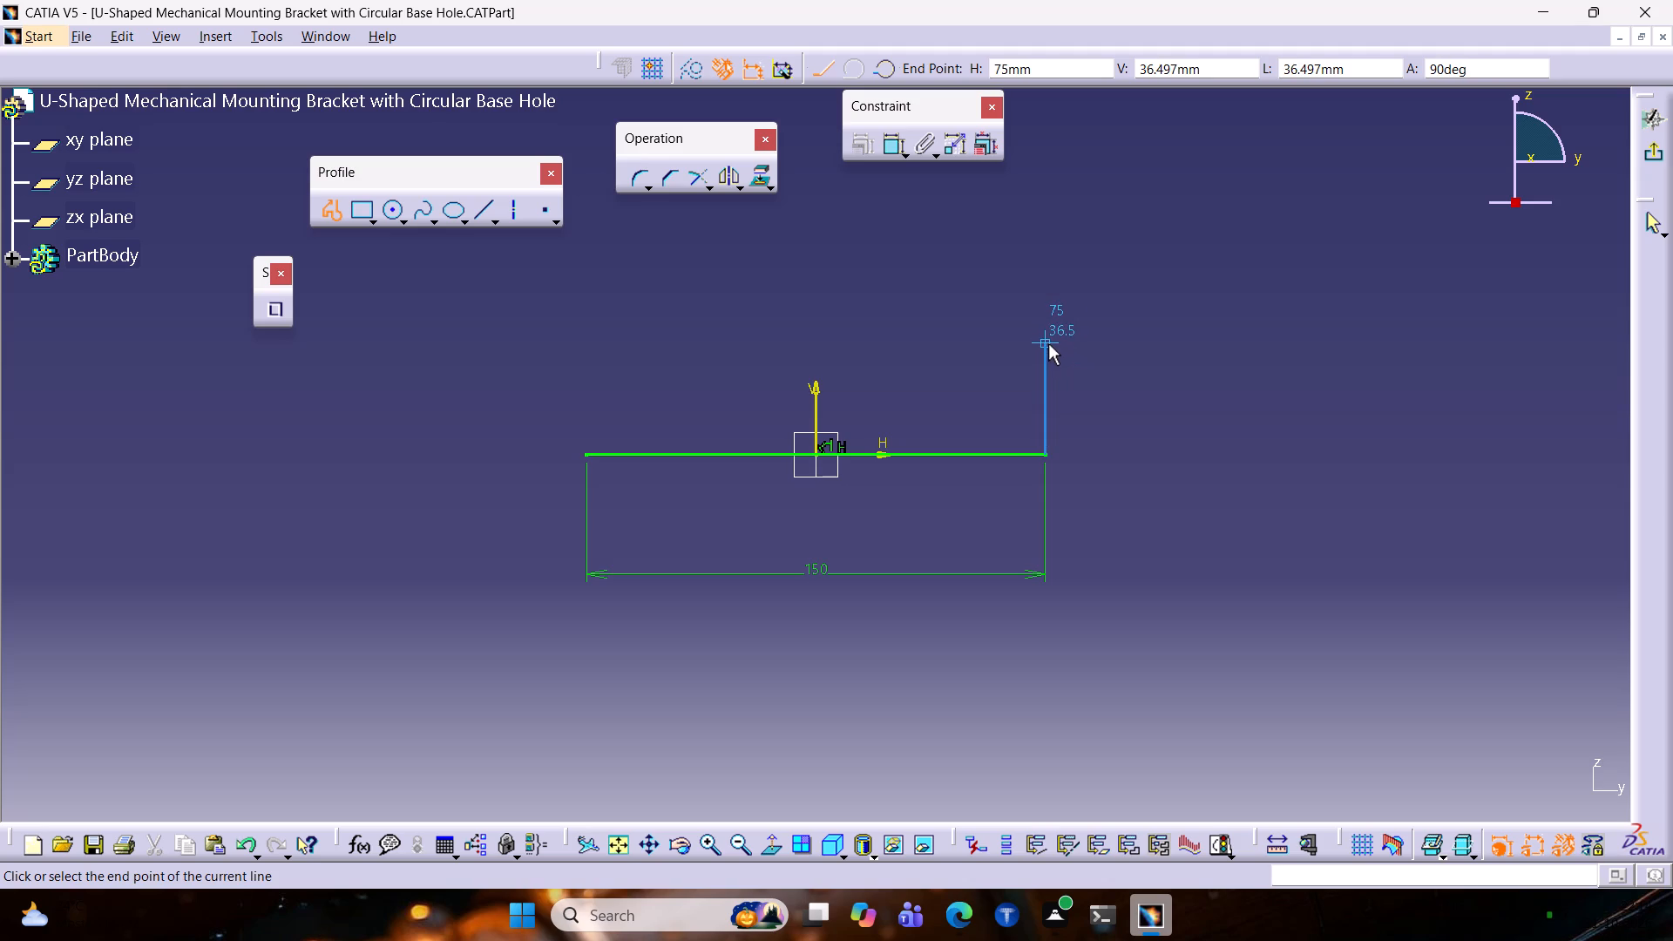
{"action": "key", "text": "Tab"}
{"action": "key", "text": "Tab"}
{"action": "key", "text": "Tab"}
{"action": "key", "text": "Tab"}
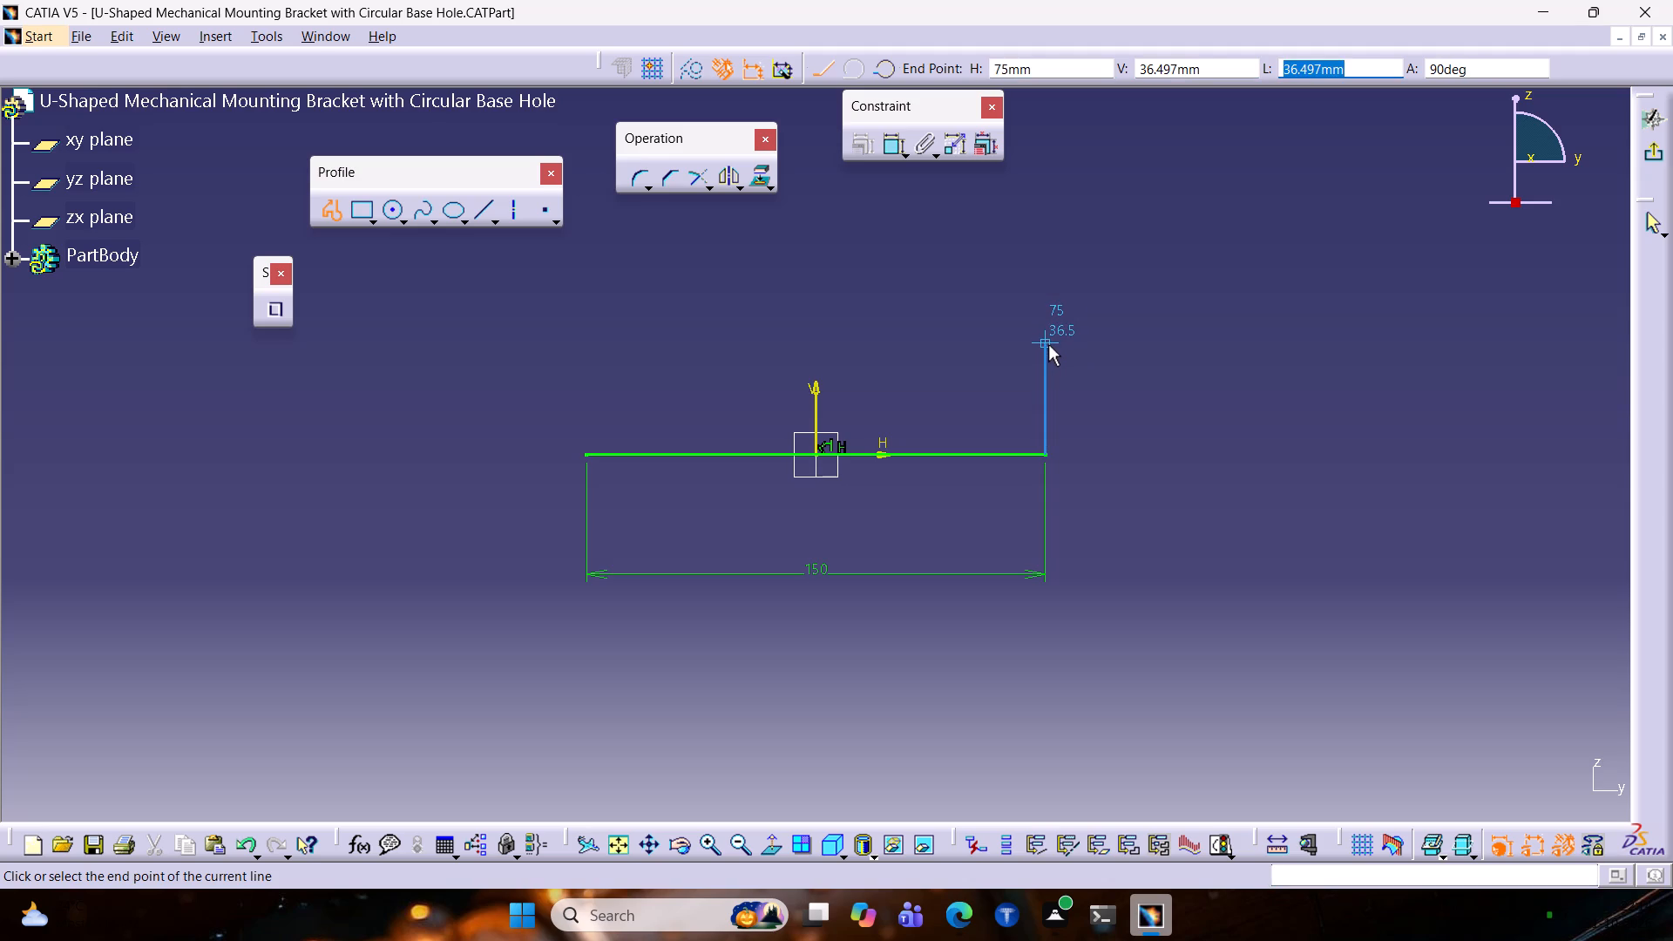
{"action": "type", "text": "120"}
{"action": "key", "text": "Return"}
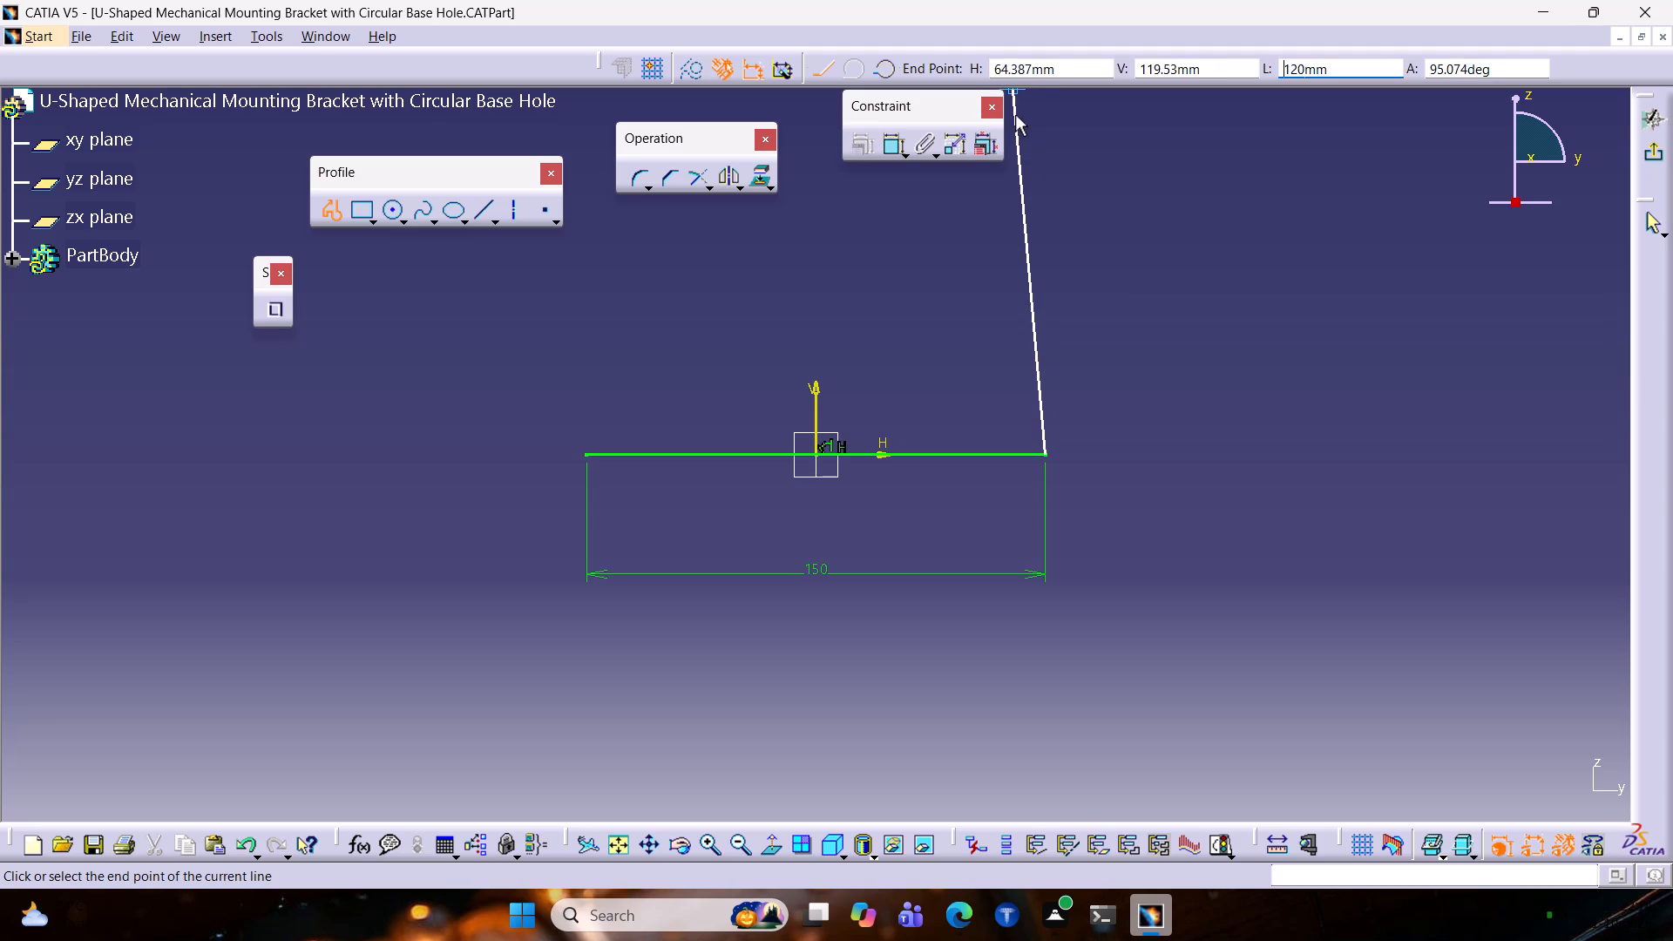
{"action": "middle_click", "coordinate": [1039, 200], "text": "ctrl"}
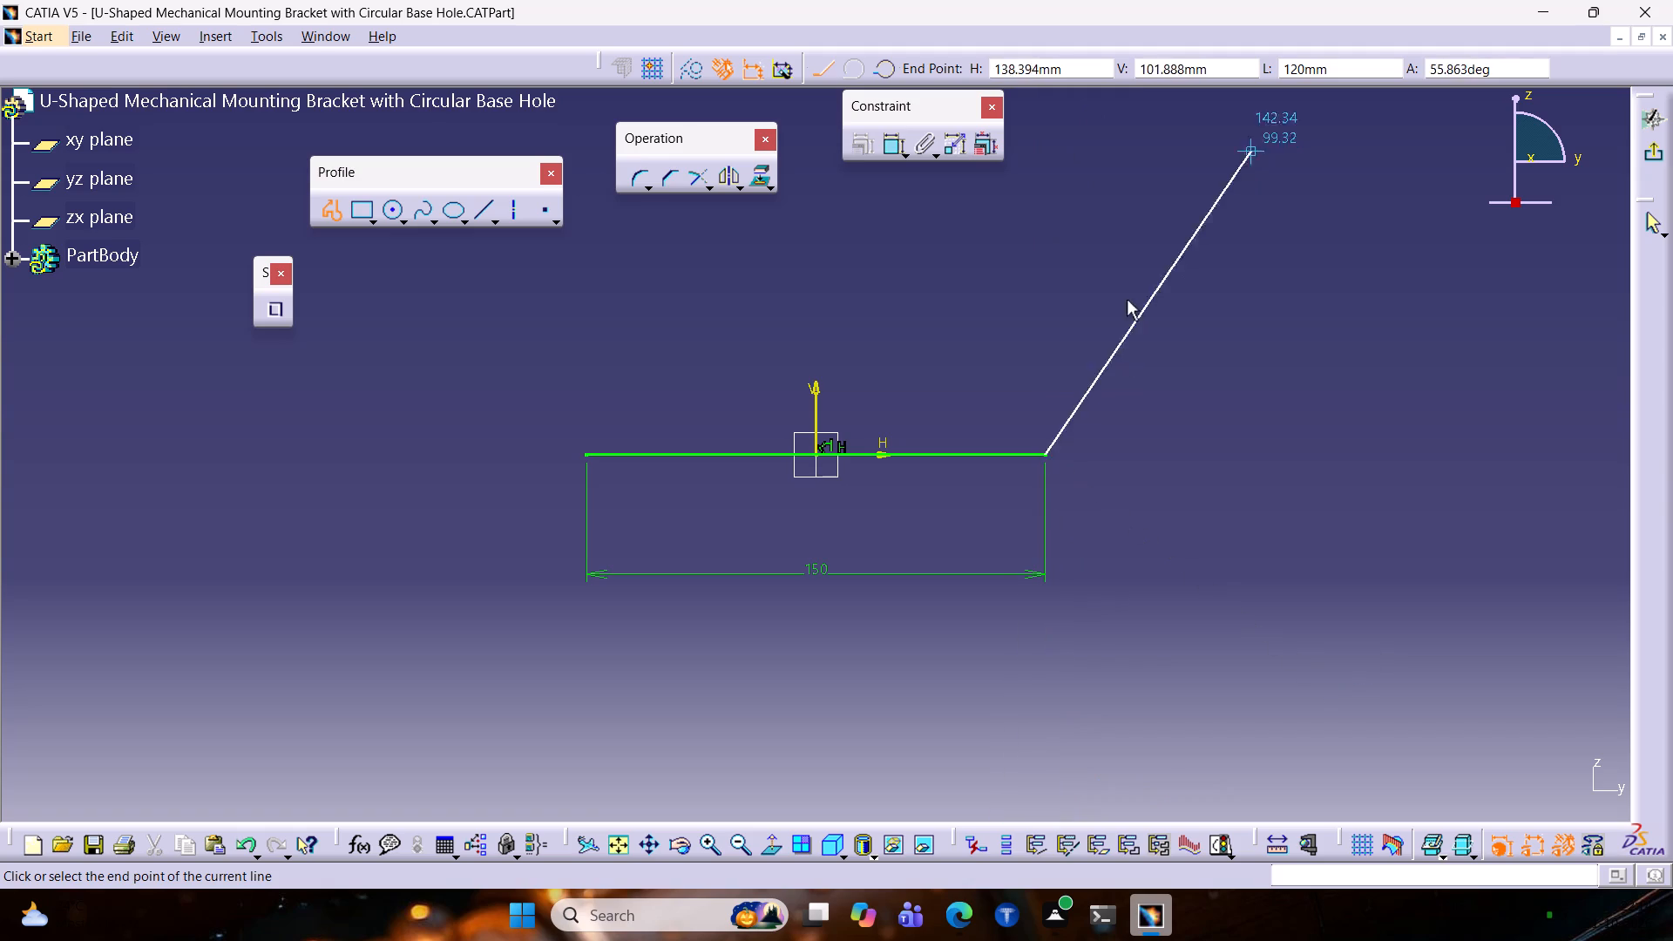
{"action": "middle_click_drag", "start_coordinate": [1019, 308], "coordinate": [996, 504]}
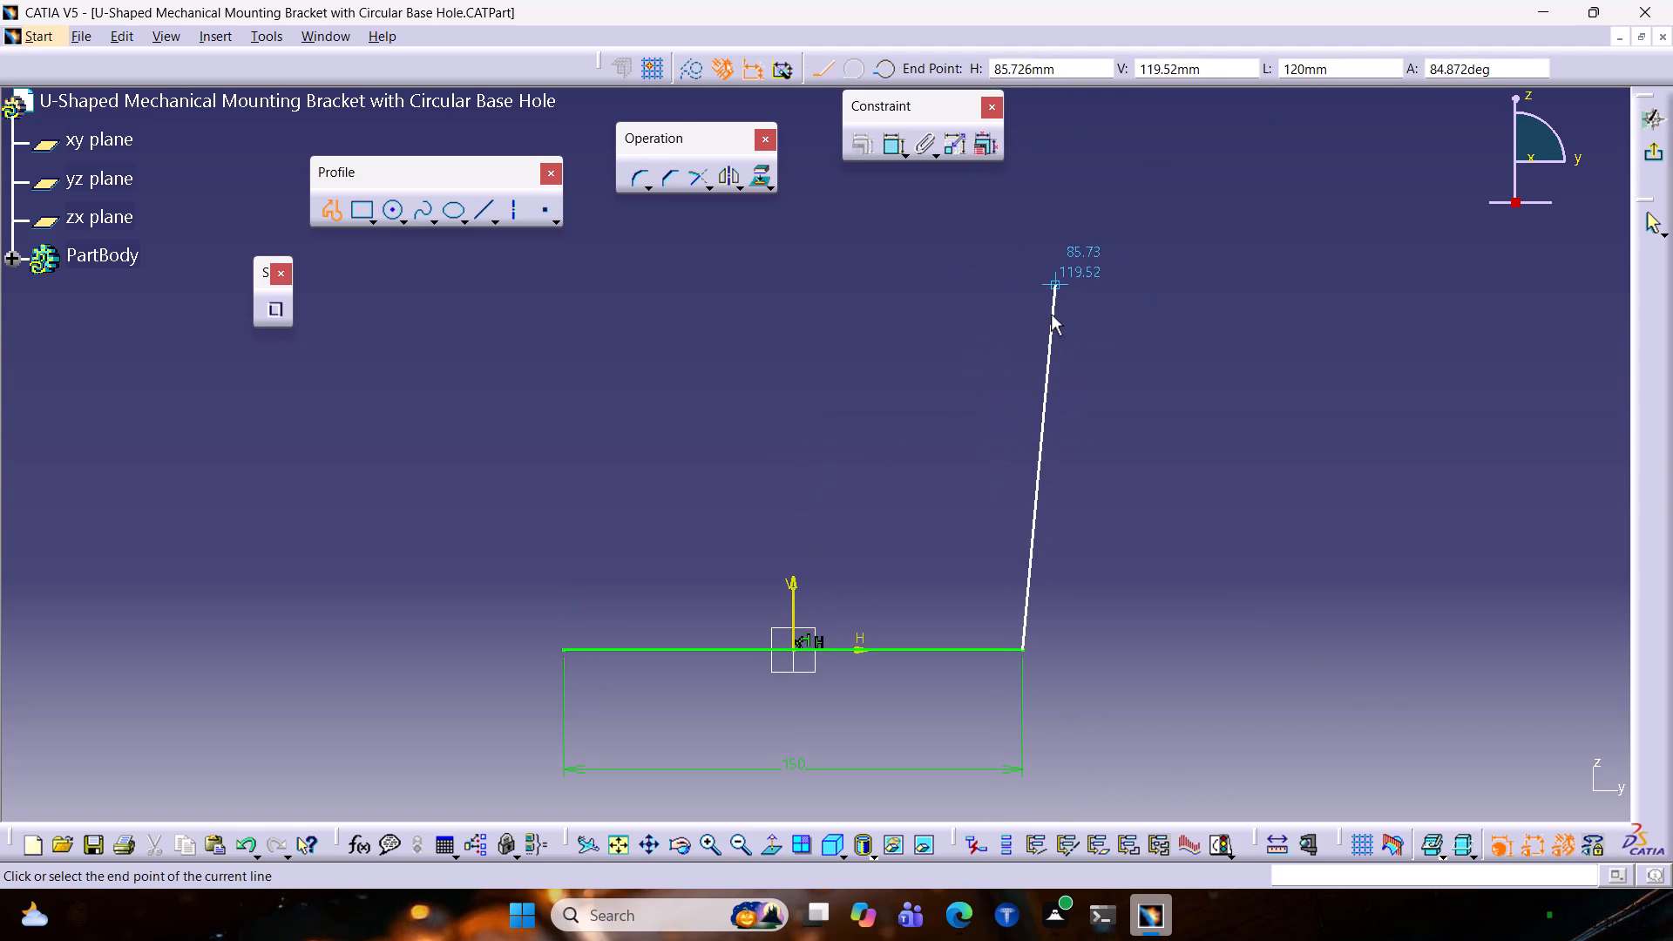
{"action": "left_click", "coordinate": [1023, 281]}
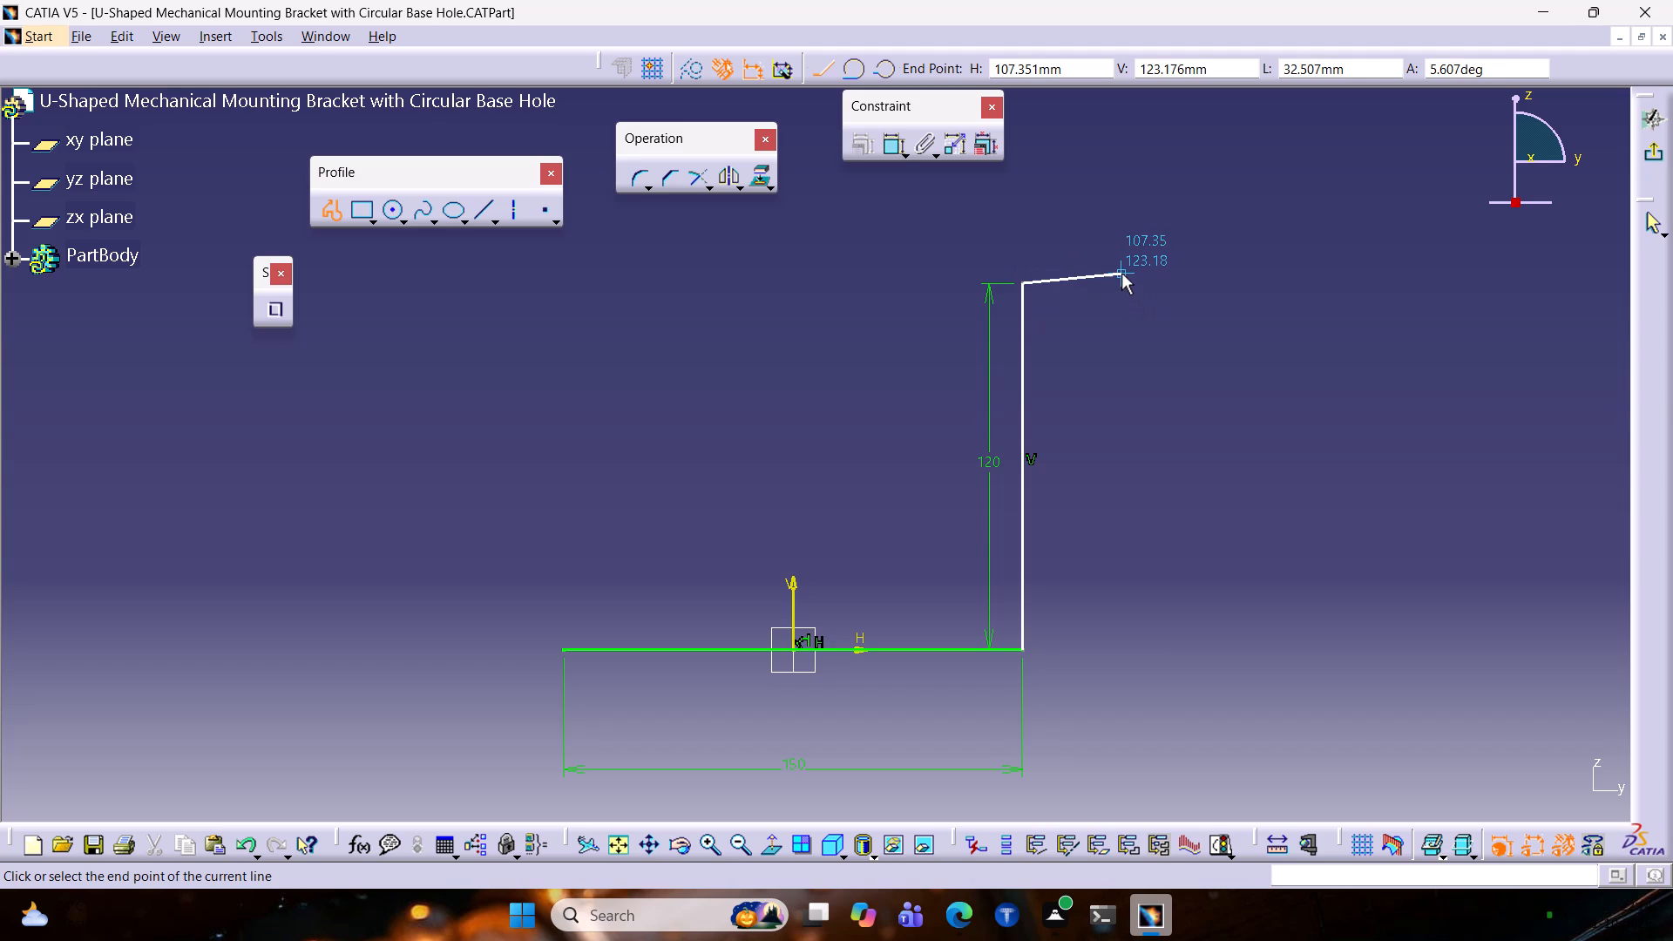
Continue the profile with a 50 mm horizontal segment outward from the top of the 120 mm line.
{"action": "key", "text": "Tab"}
{"action": "key", "text": "Tab"}
{"action": "key", "text": "Tab"}
{"action": "key", "text": "Tab"}
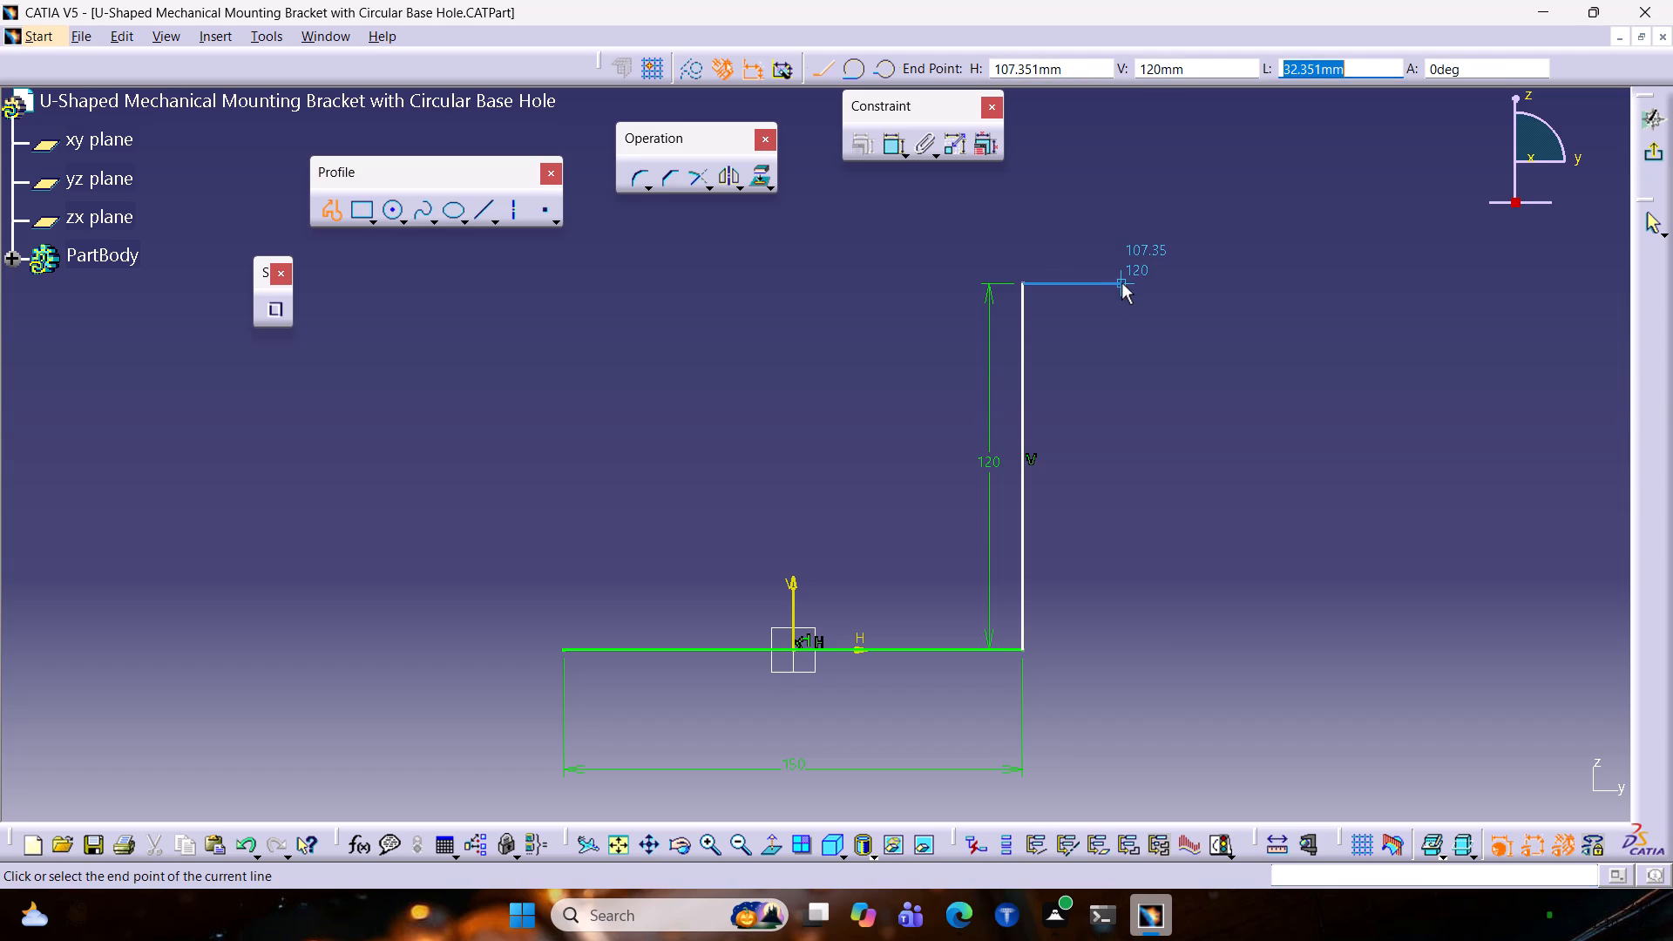
{"action": "type", "text": "50"}
{"action": "key", "text": "Return"}
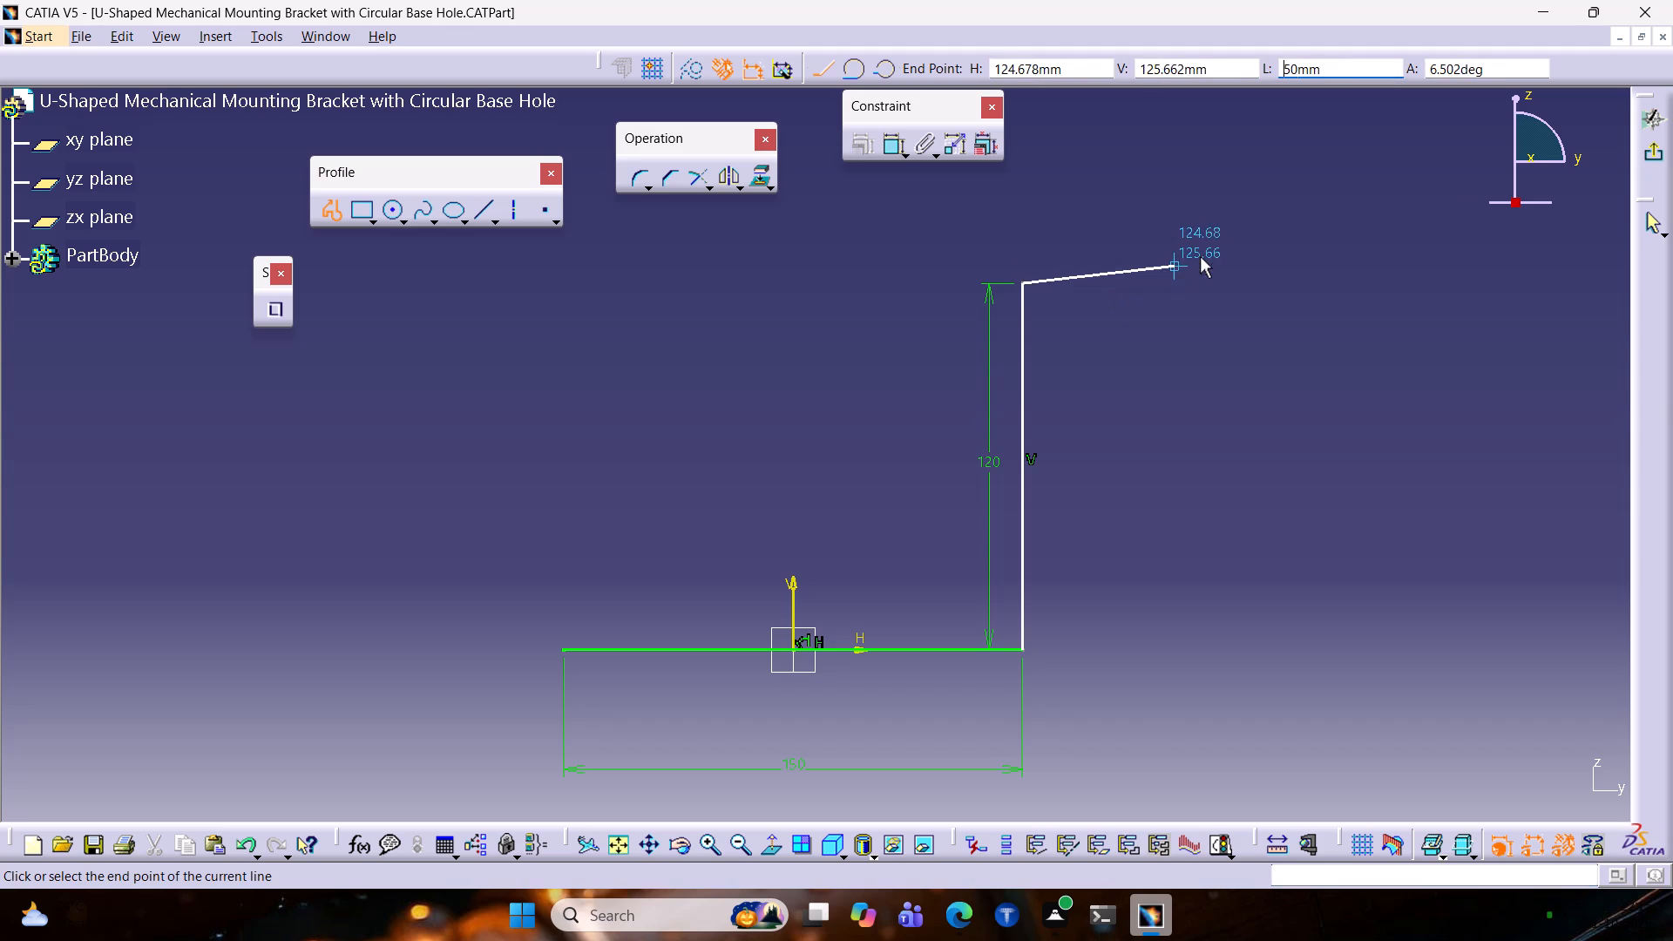
{"action": "left_click", "coordinate": [1173, 285]}
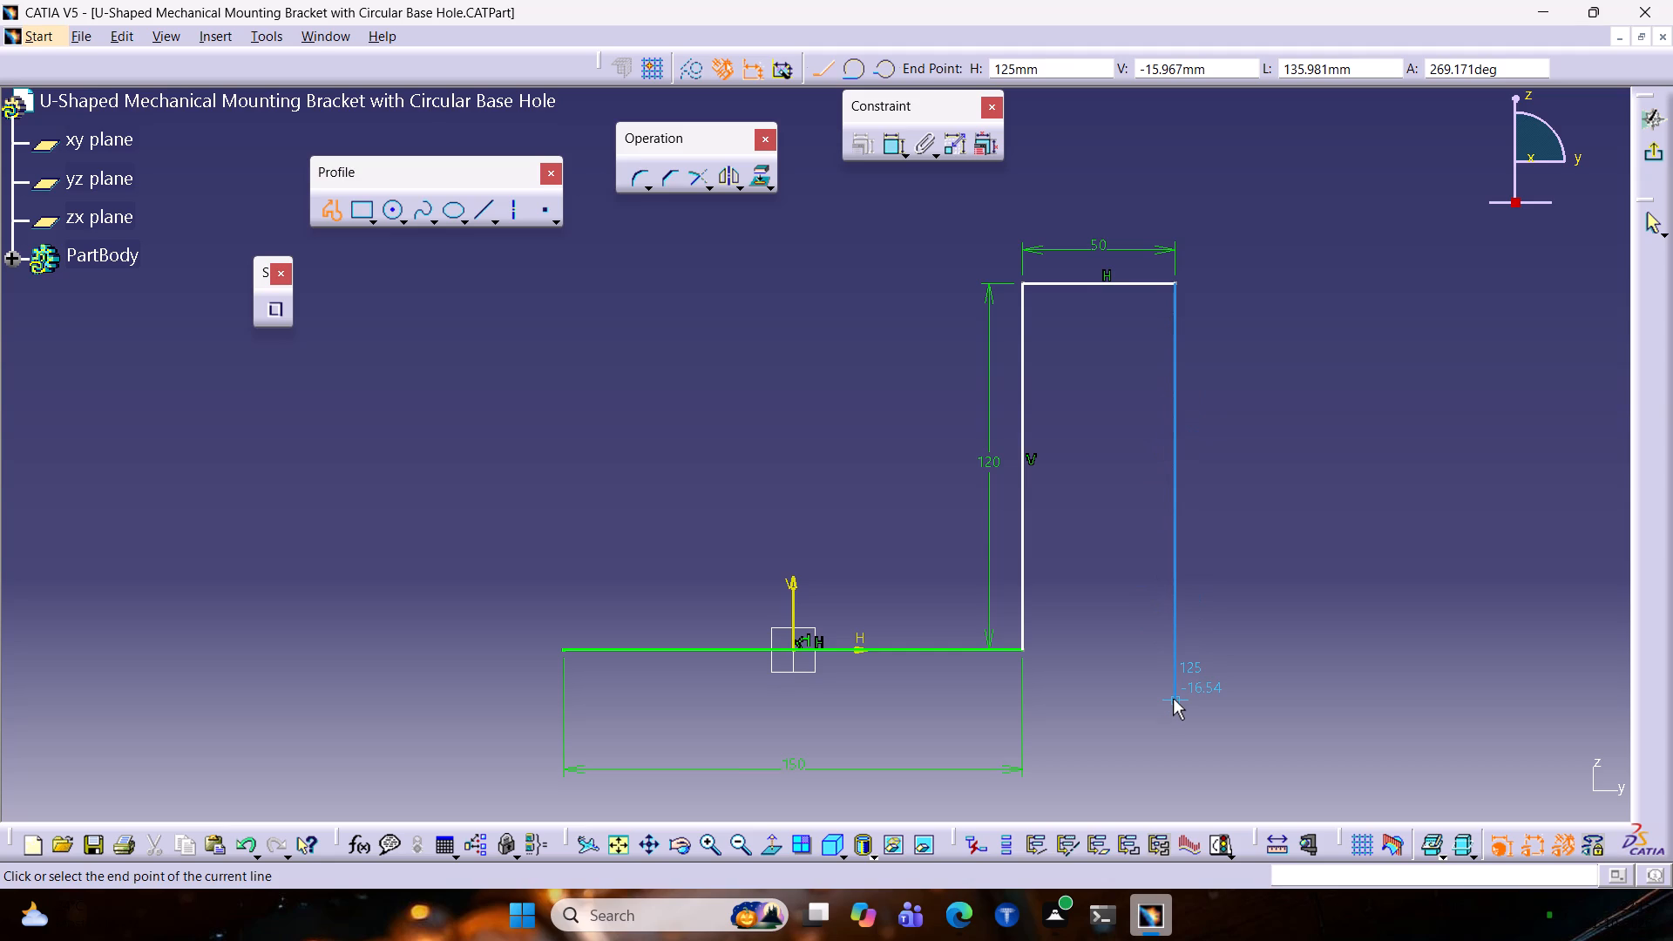
Add a 170 mm vertical segment downward from the outer end of the 50 mm line and end the profile there.
{"action": "middle_click_drag", "start_coordinate": [1173, 699], "coordinate": [1189, 587]}
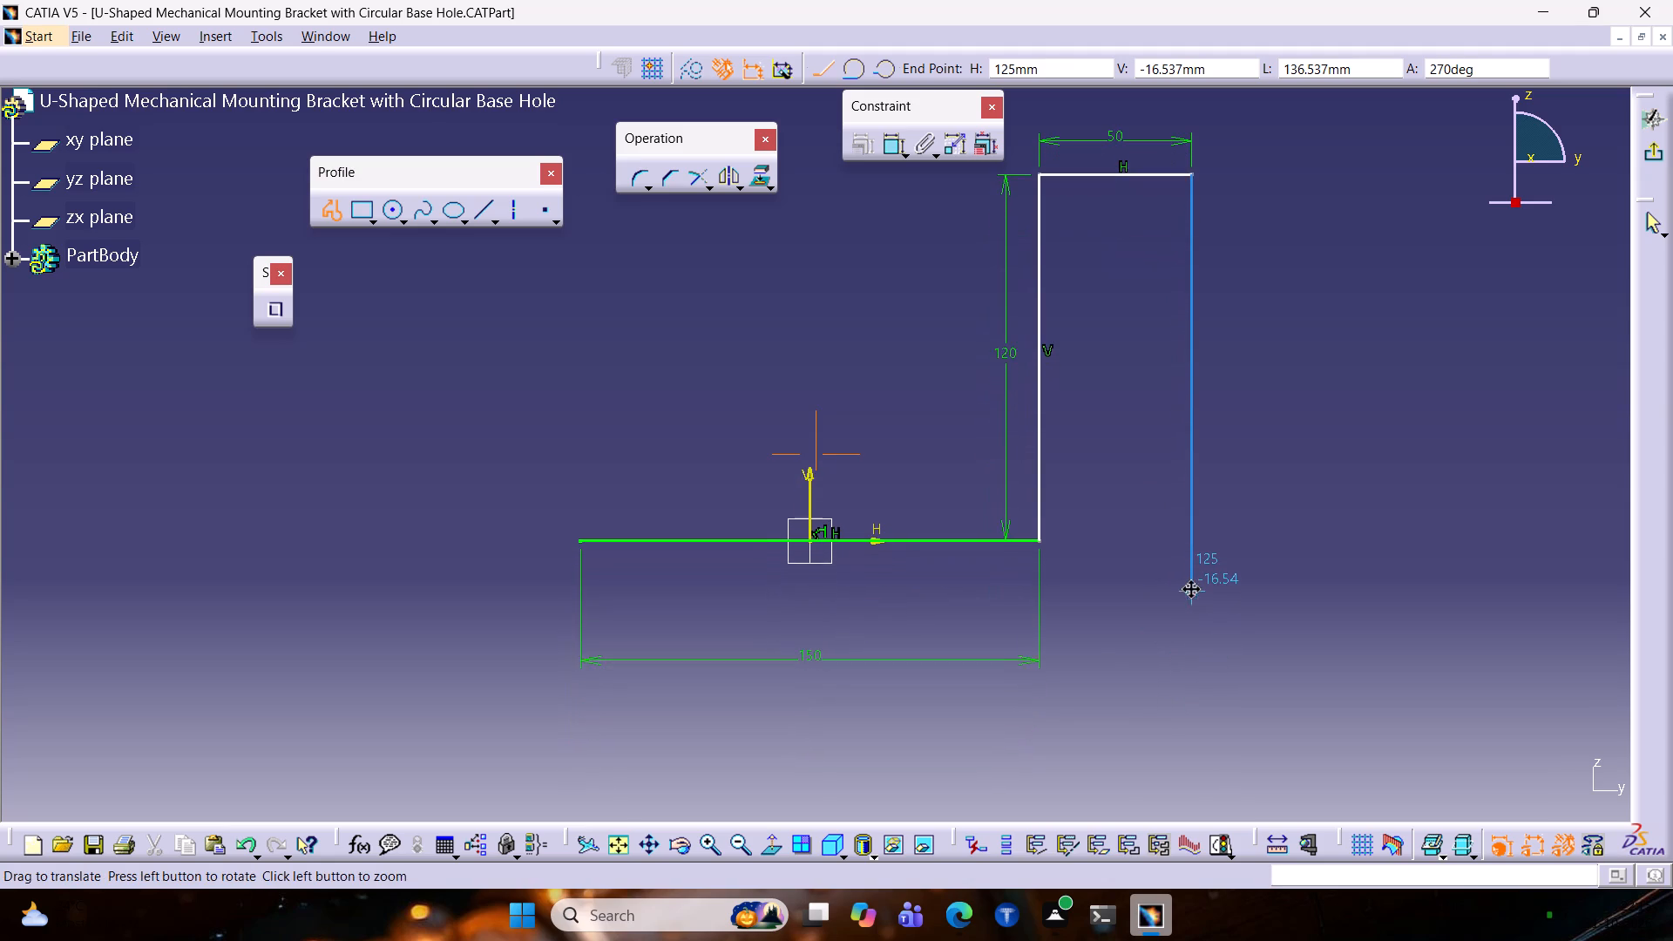
{"action": "middle_click_drag", "start_coordinate": [1189, 587], "coordinate": [1189, 581]}
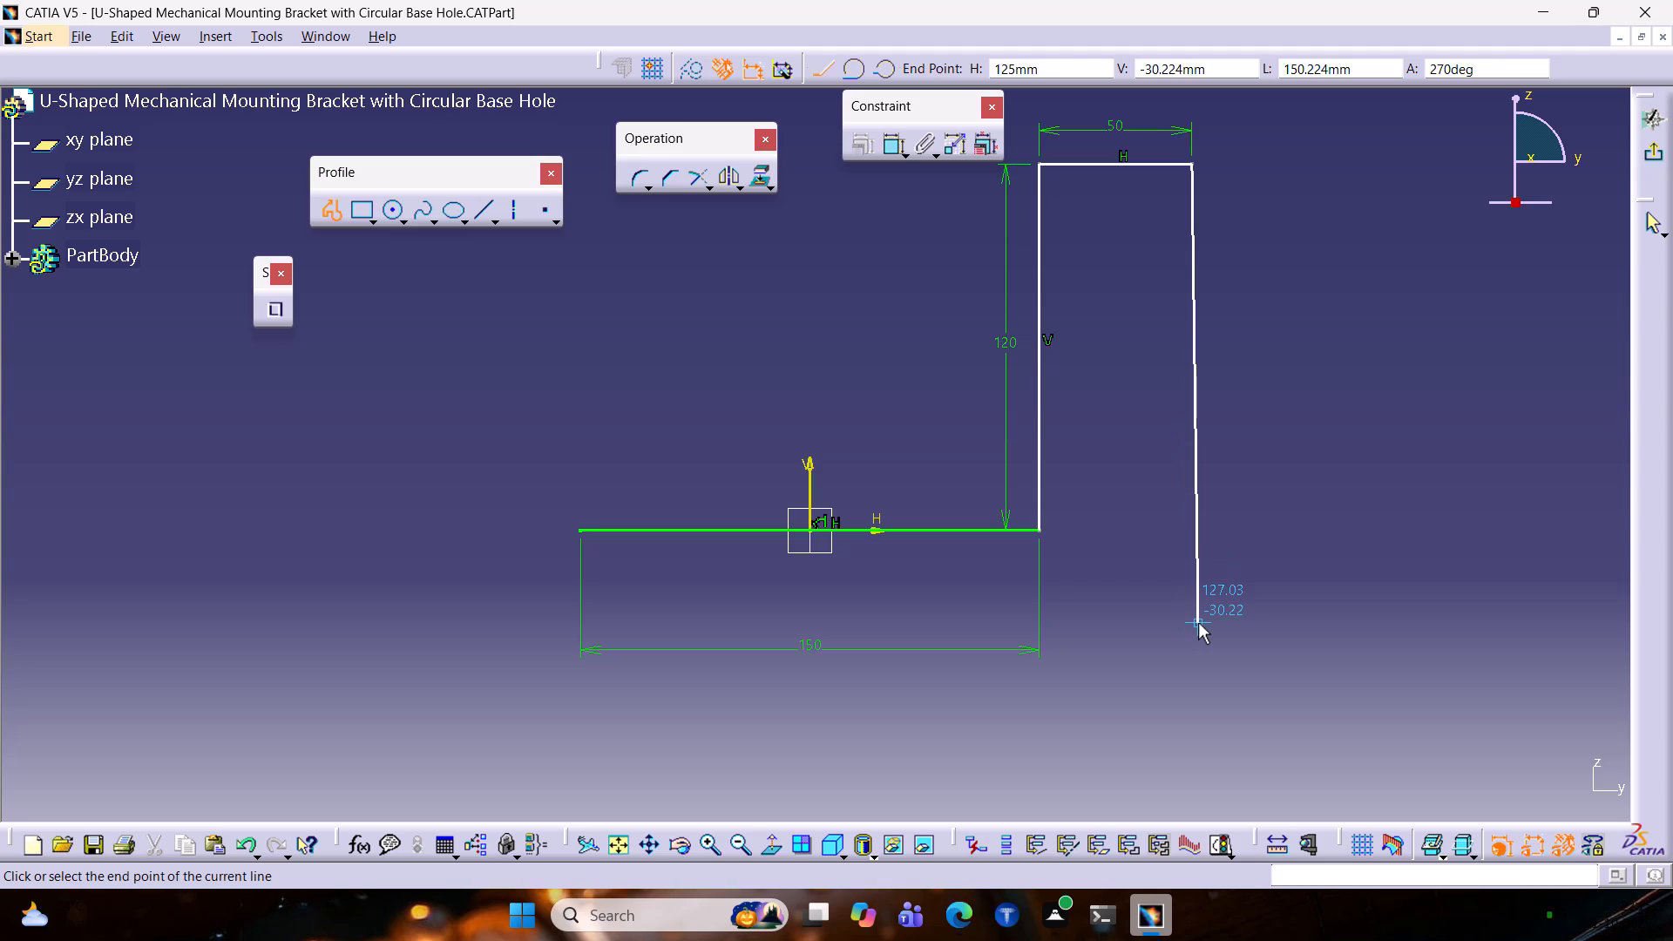
{"action": "key", "text": "Tab"}
{"action": "key", "text": "Tab"}
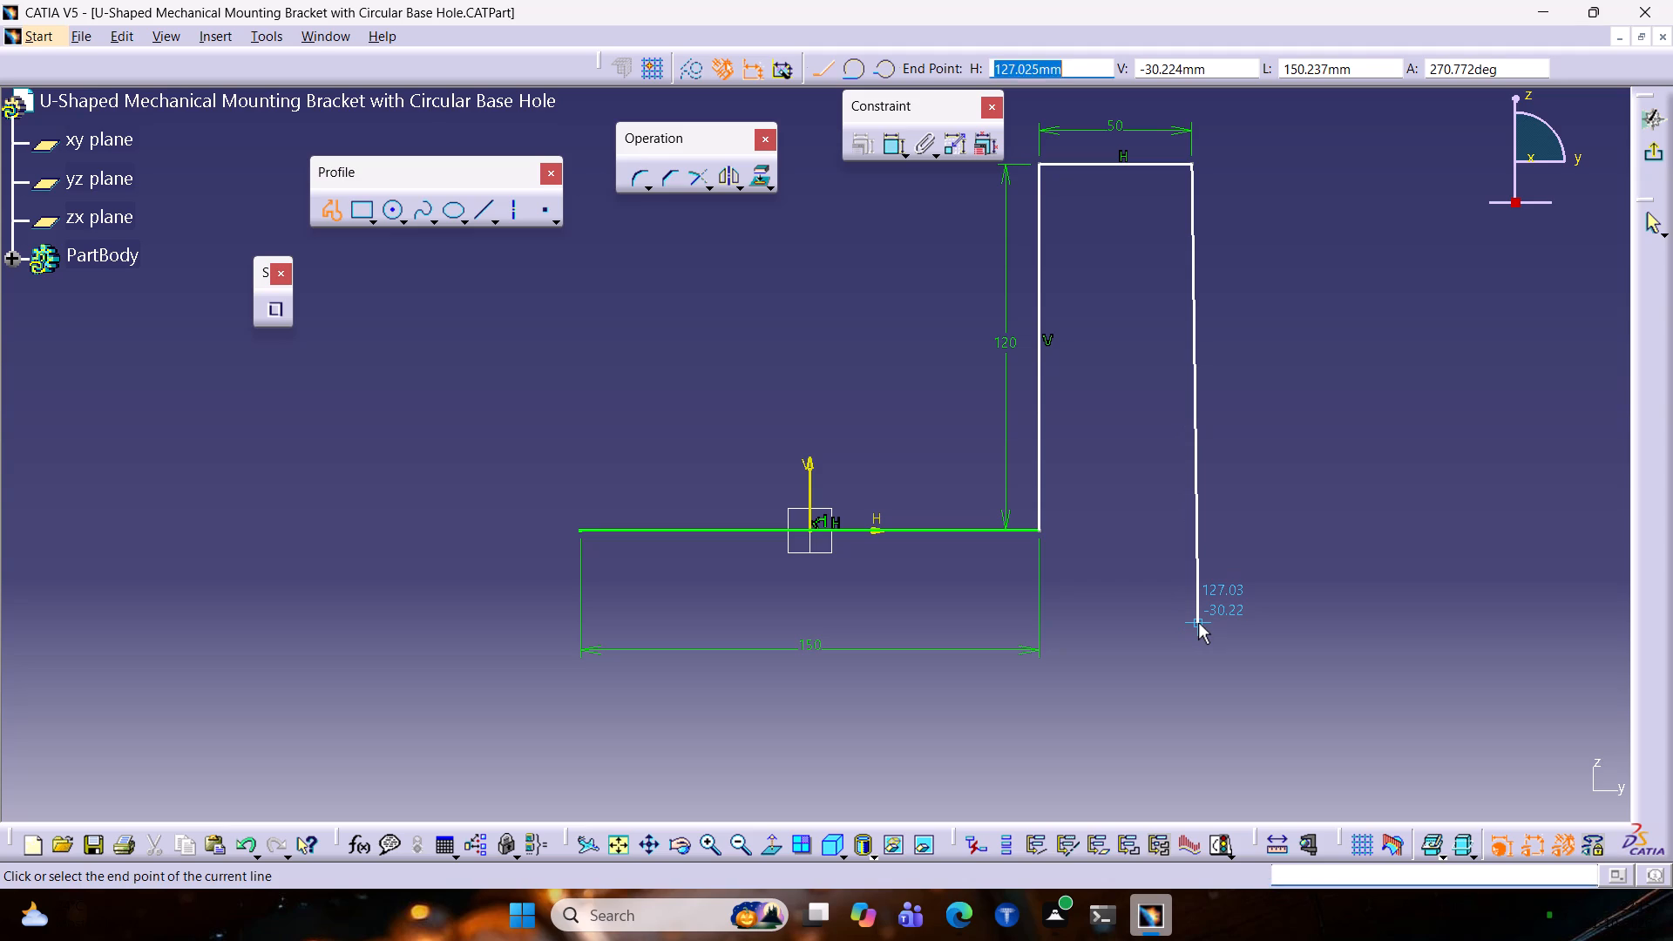
{"action": "key", "text": "Tab"}
{"action": "key", "text": "Tab"}
{"action": "type", "text": "170"}
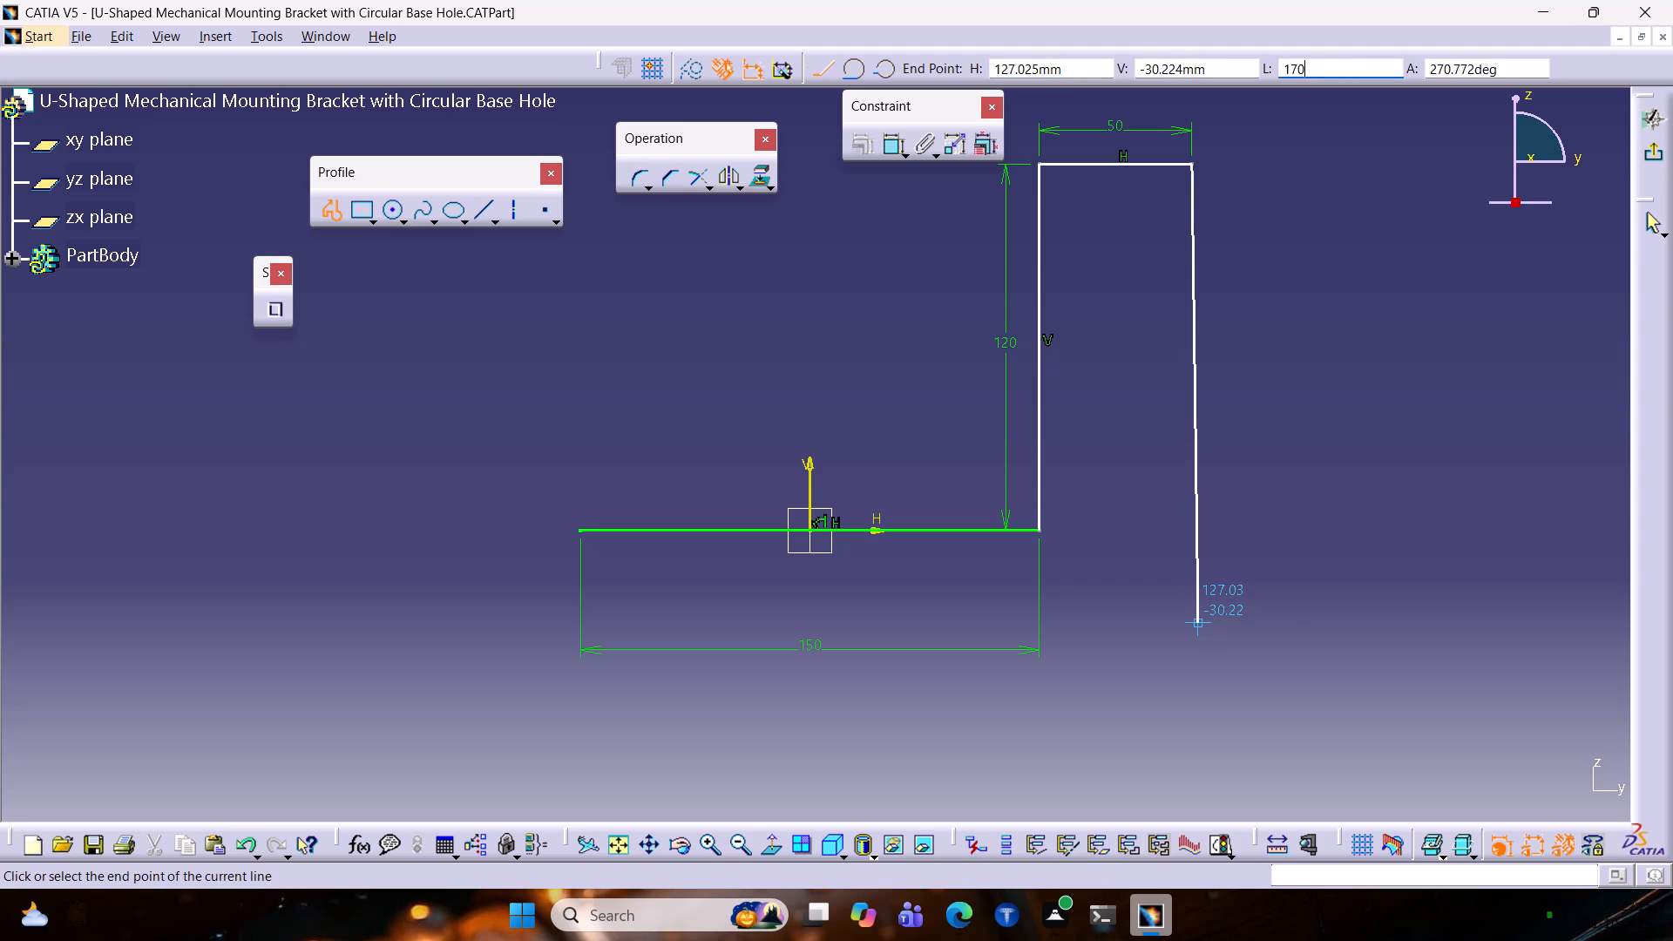
{"action": "key", "text": "Return"}
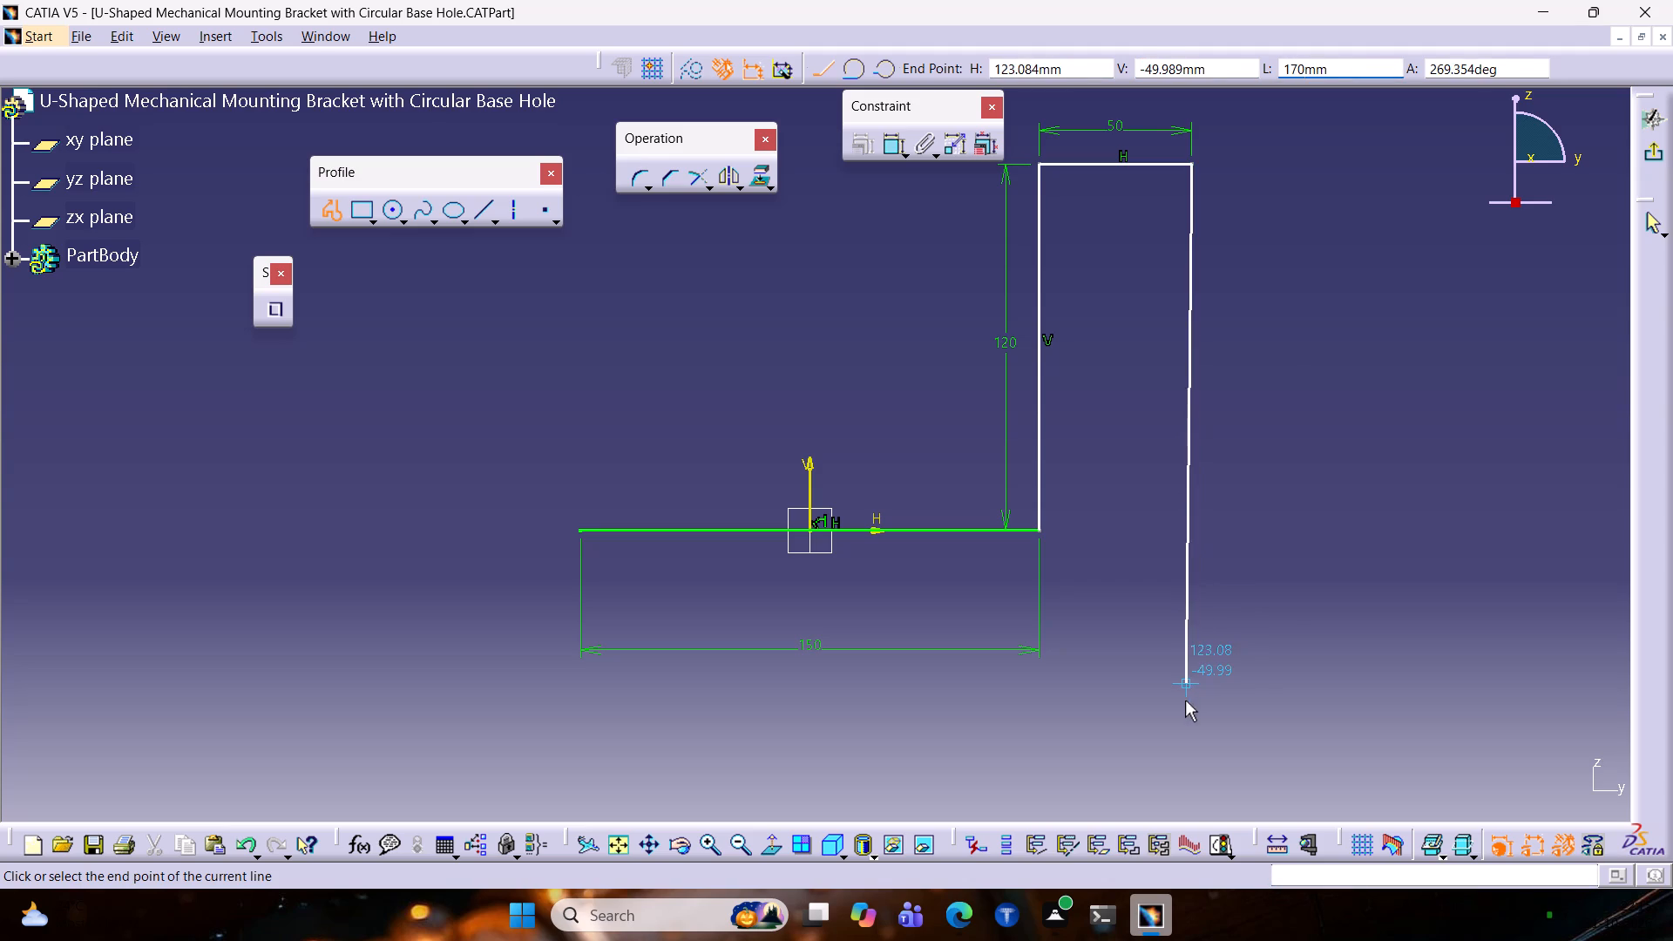
{"action": "left_click", "coordinate": [1195, 687]}
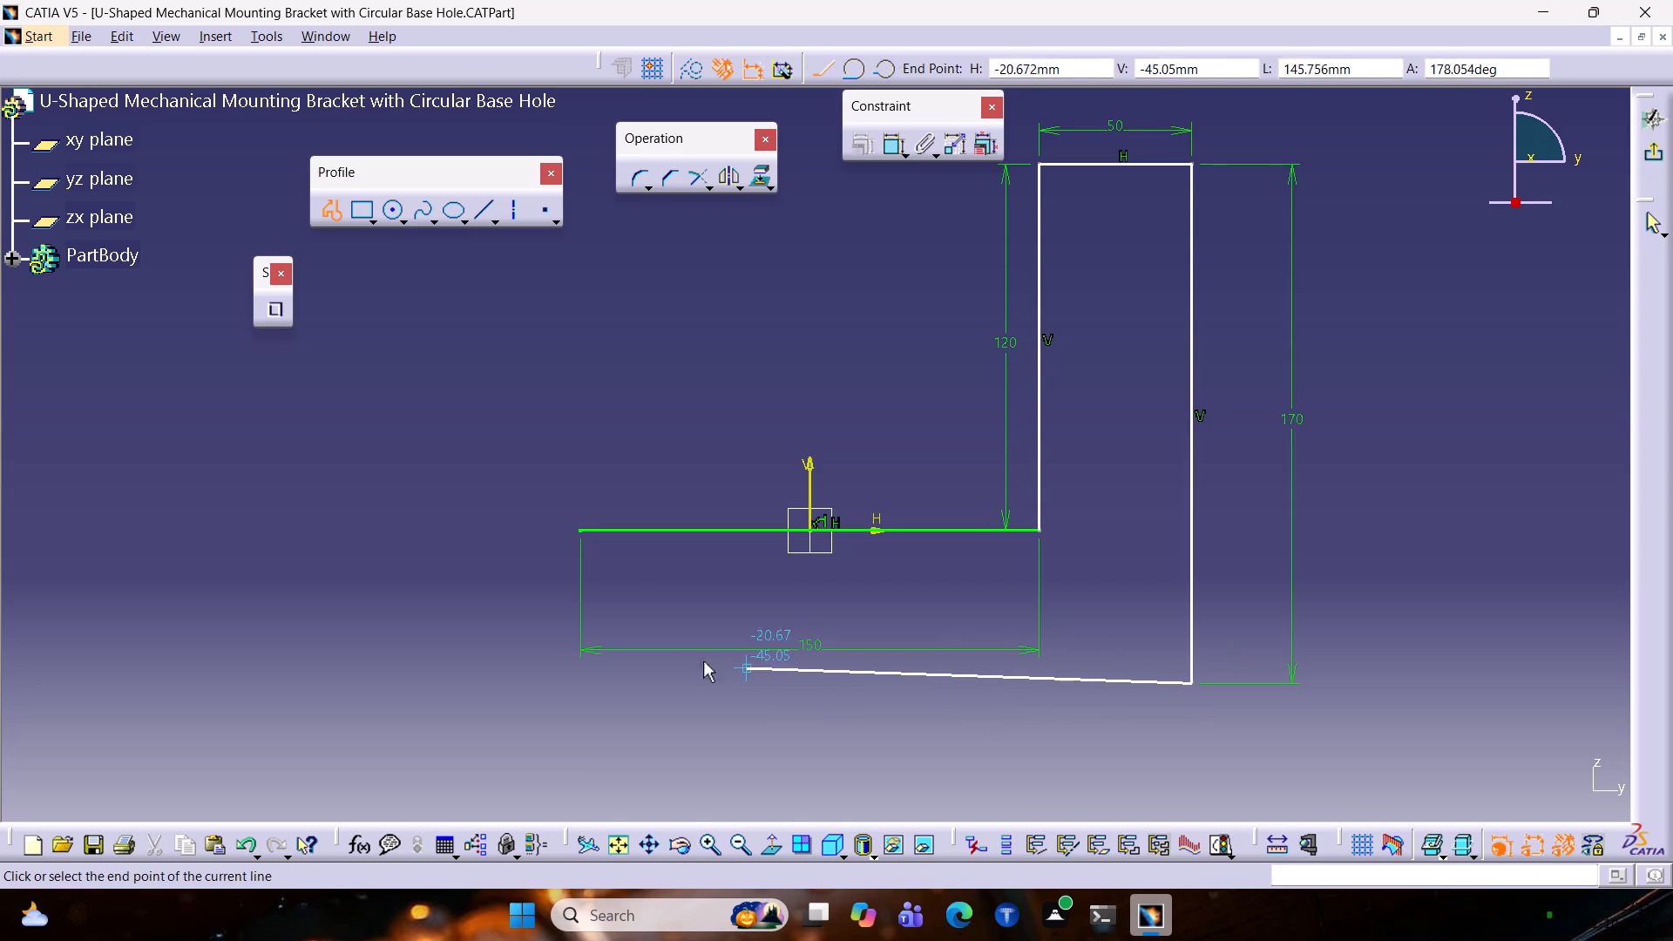
{"action": "key", "text": "Escape"}
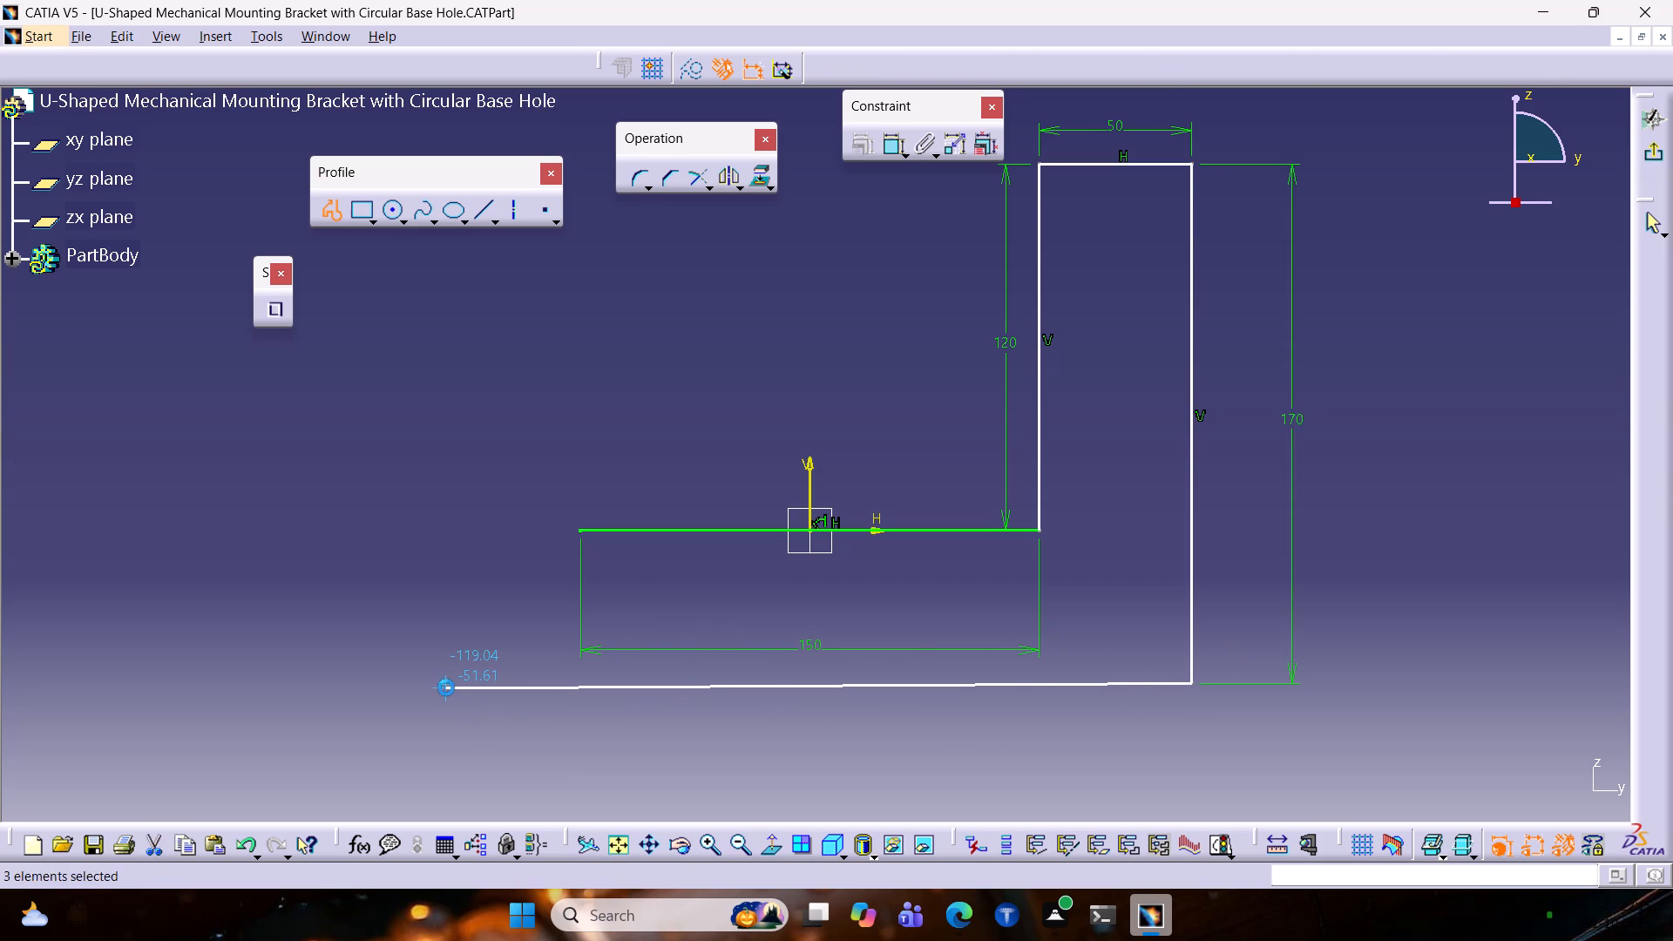
{"action": "key", "text": "Escape"}
Mirror the 120 mm, 50 mm and 170 mm lines about the vertical sketch axis.
{"action": "left_click", "coordinate": [1038, 429]}
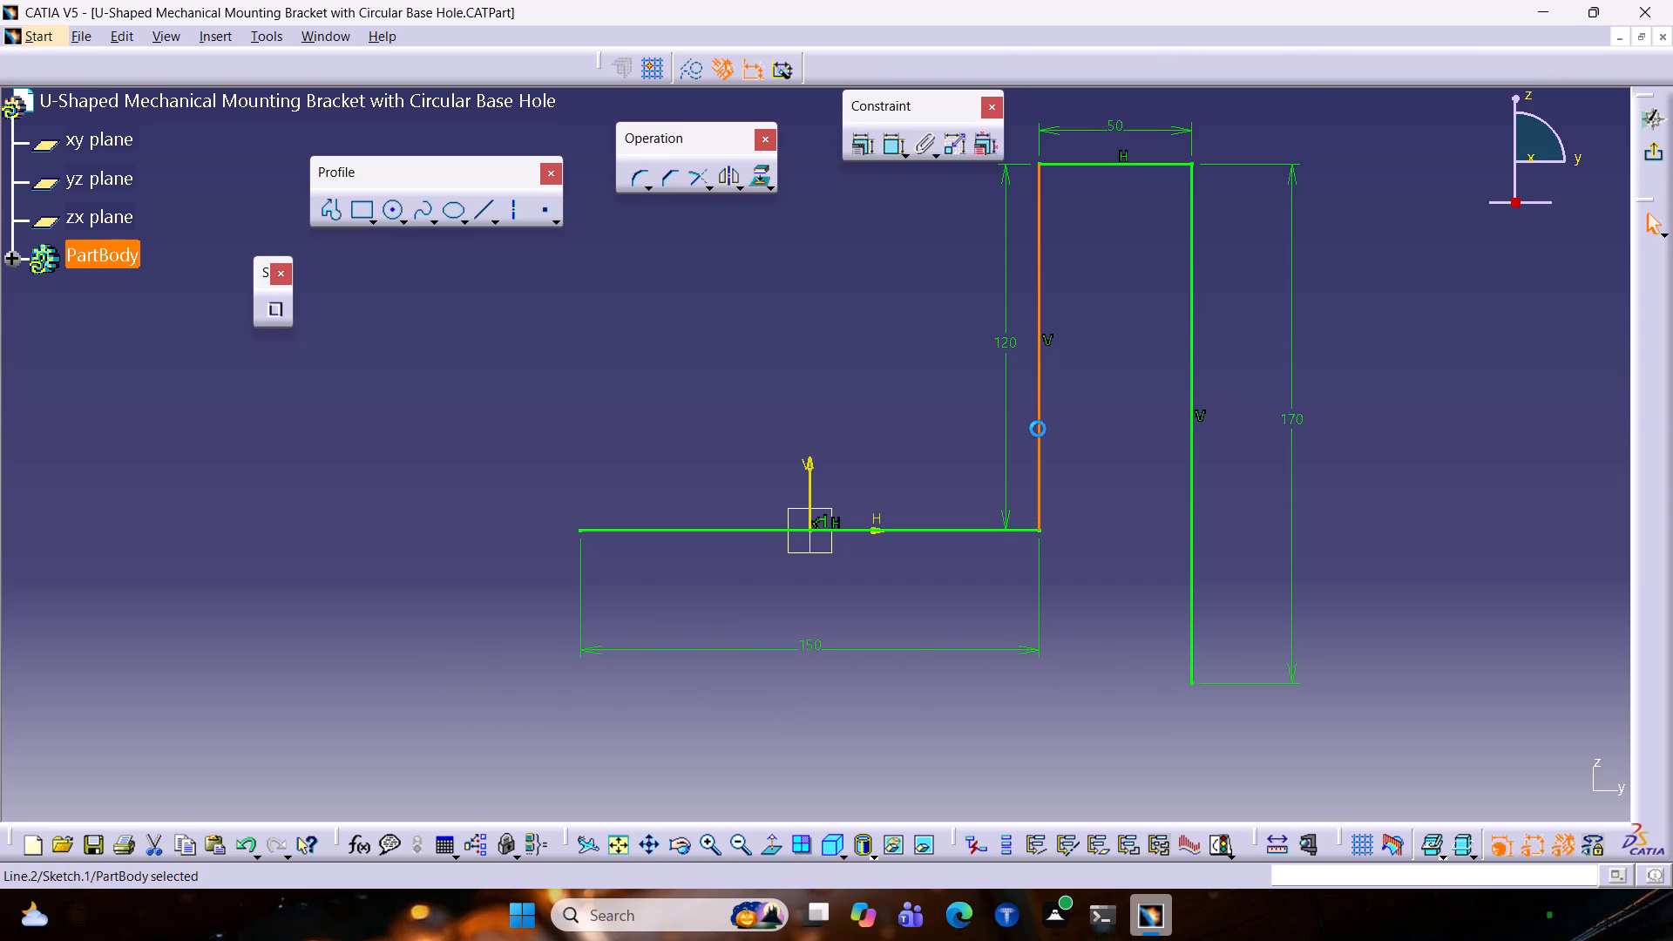
{"action": "left_click", "coordinate": [1189, 523], "text": "ctrl"}
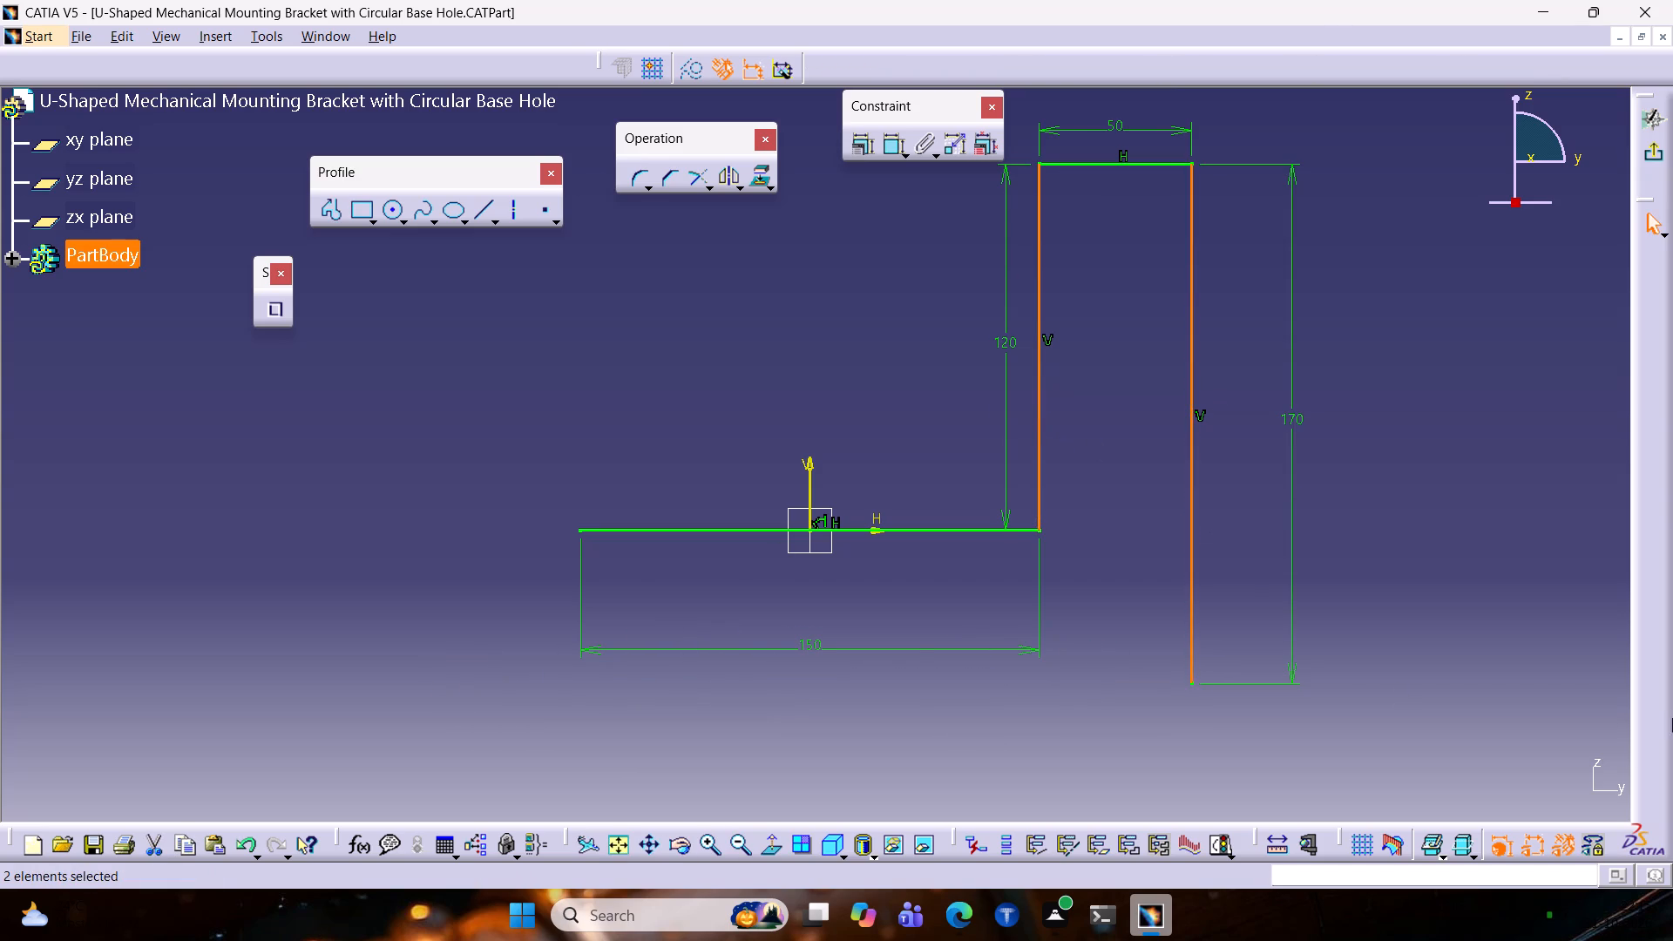
{"action": "left_click", "coordinate": [1070, 165], "text": "ctrl"}
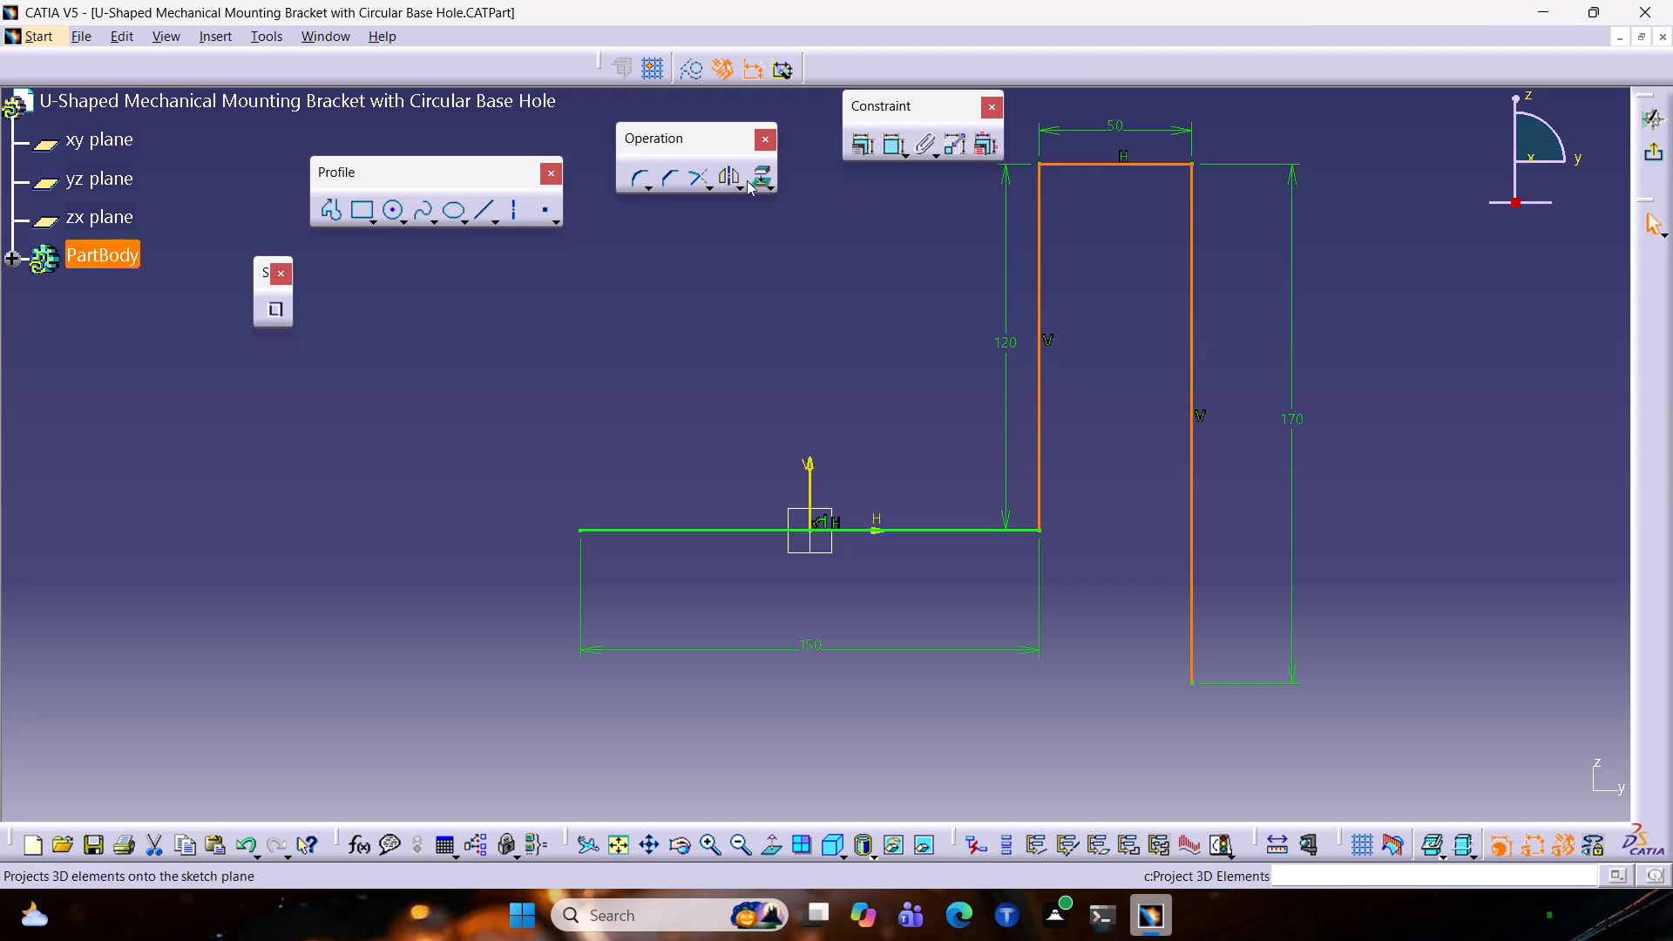
{"action": "left_click", "coordinate": [717, 171]}
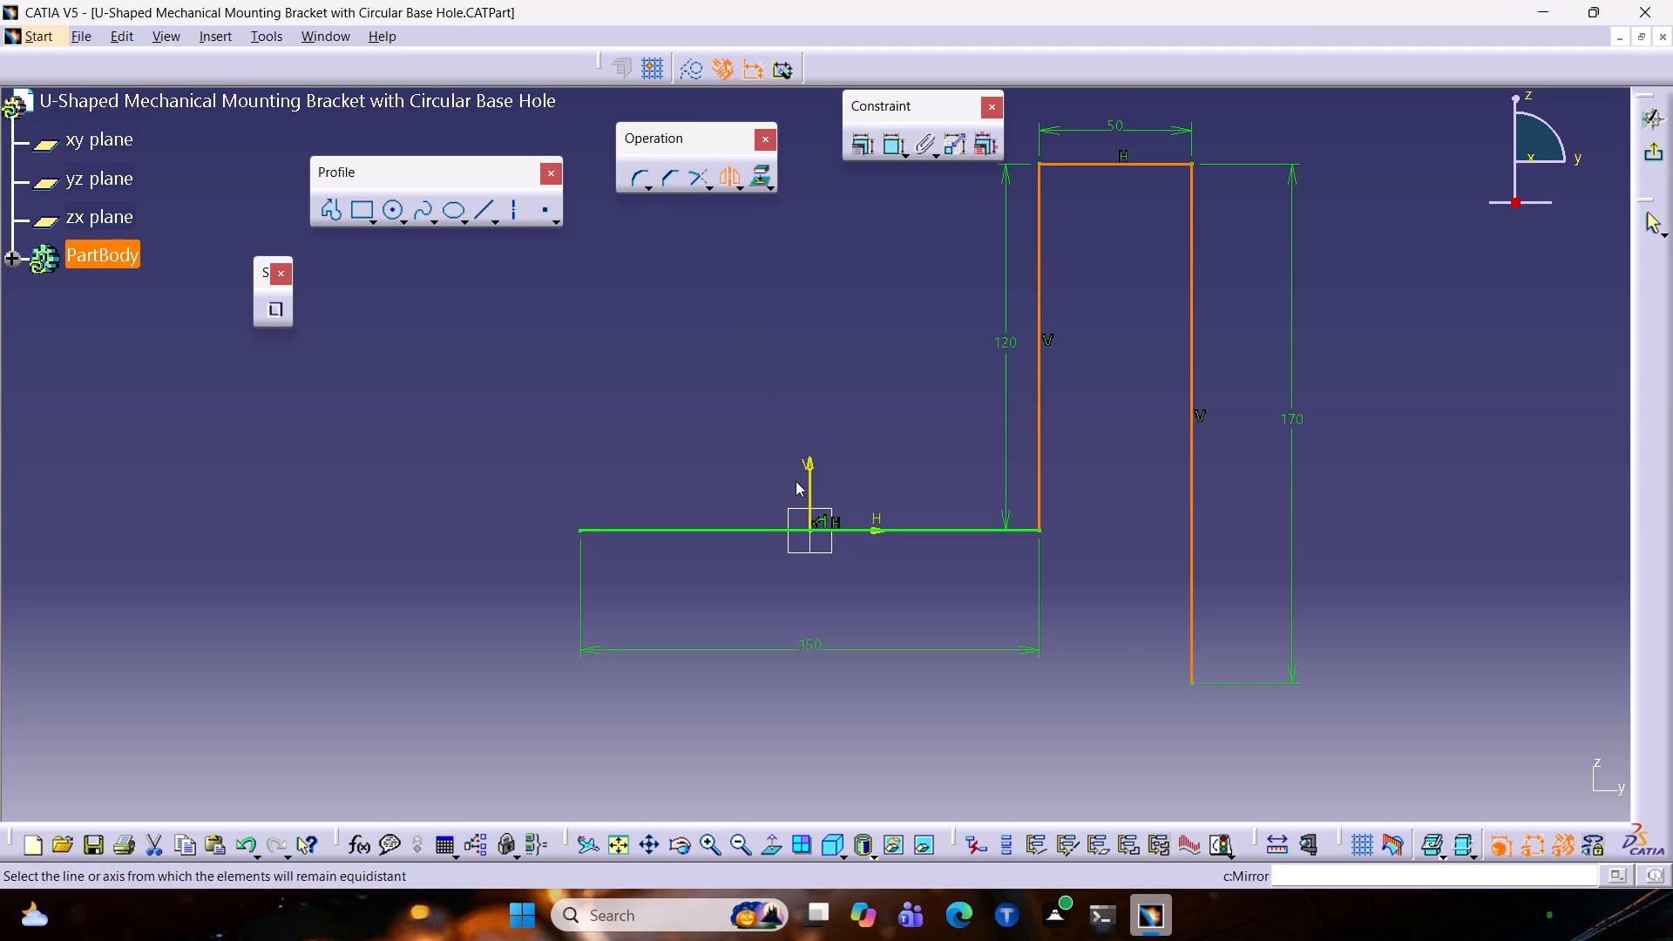
{"action": "left_click", "coordinate": [812, 480]}
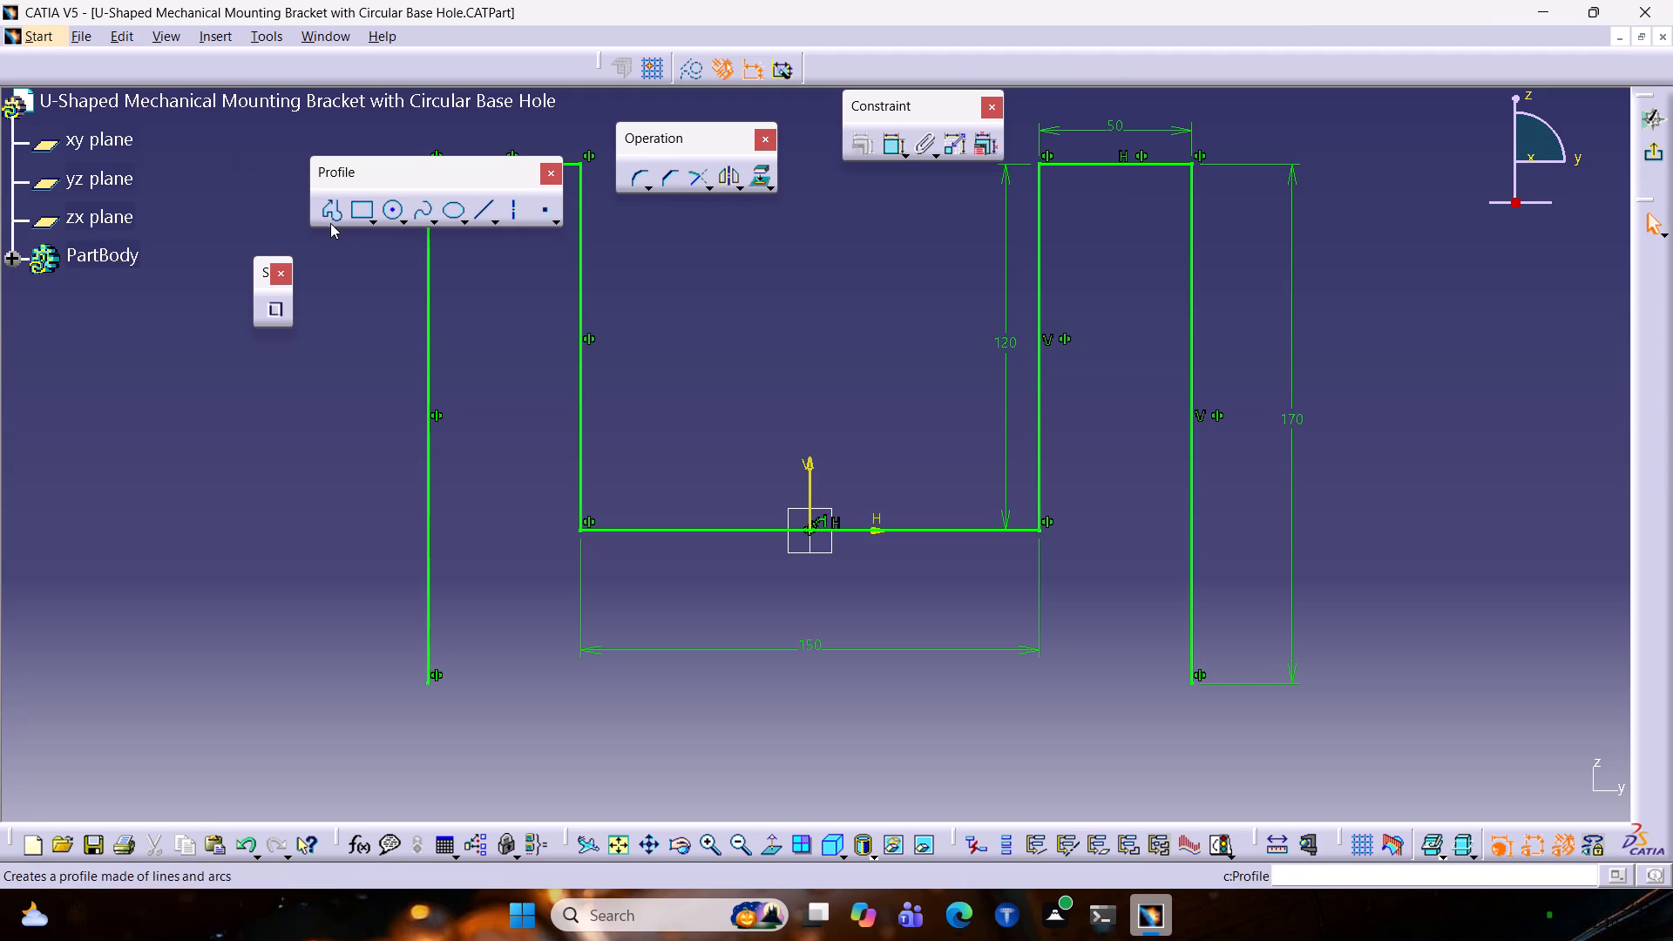
Sketch a circle about 50 mm in diameter, centred on the vertical axis about 196 mm below the origin.
{"action": "left_click", "coordinate": [328, 218]}
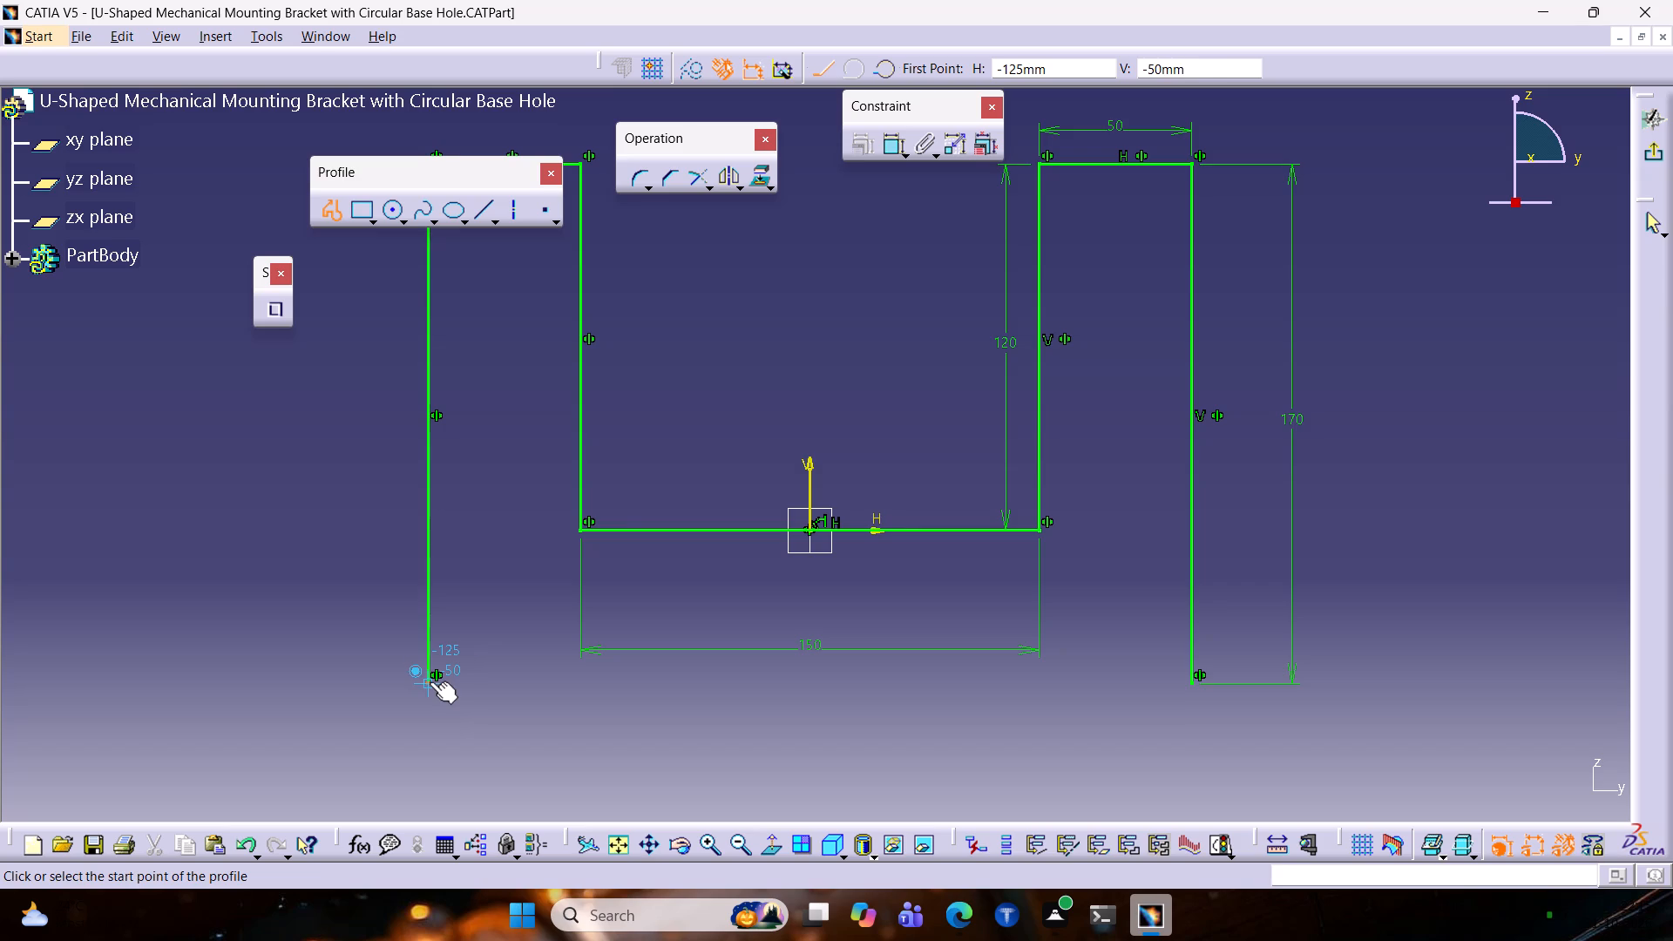
{"action": "middle_click_drag", "start_coordinate": [501, 517], "coordinate": [532, 396]}
{"action": "middle_click_drag", "start_coordinate": [837, 542], "coordinate": [816, 585], "text": "ctrl"}
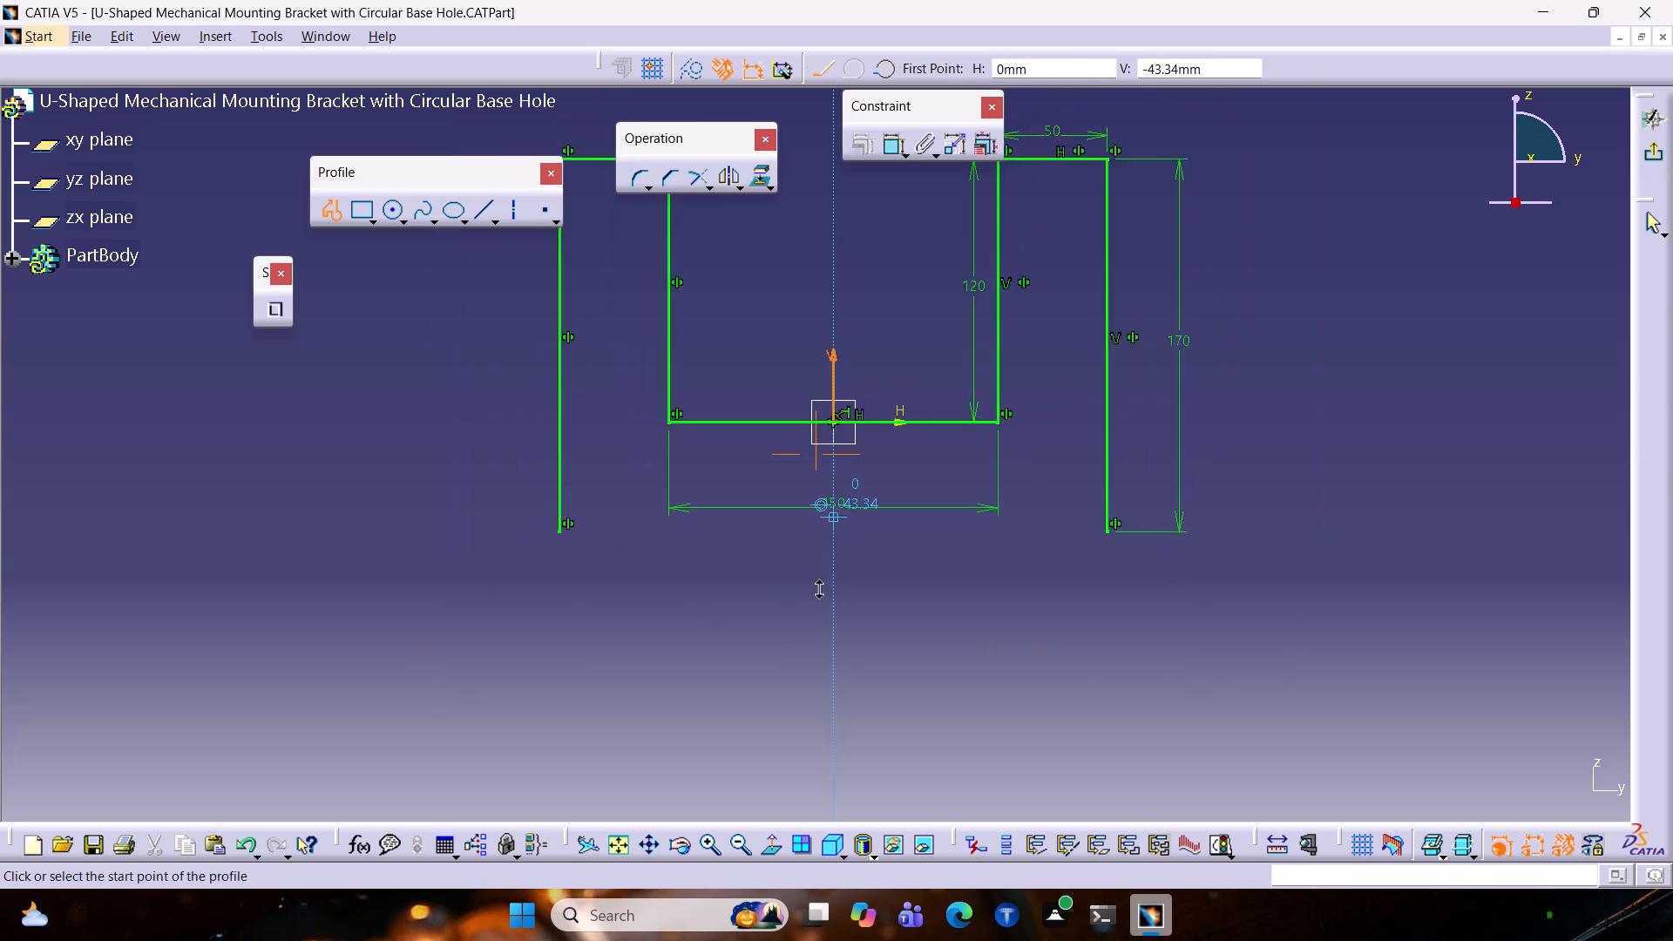
{"action": "middle_click_drag", "start_coordinate": [816, 585], "coordinate": [770, 656], "text": "ctrl"}
{"action": "left_click", "coordinate": [389, 210]}
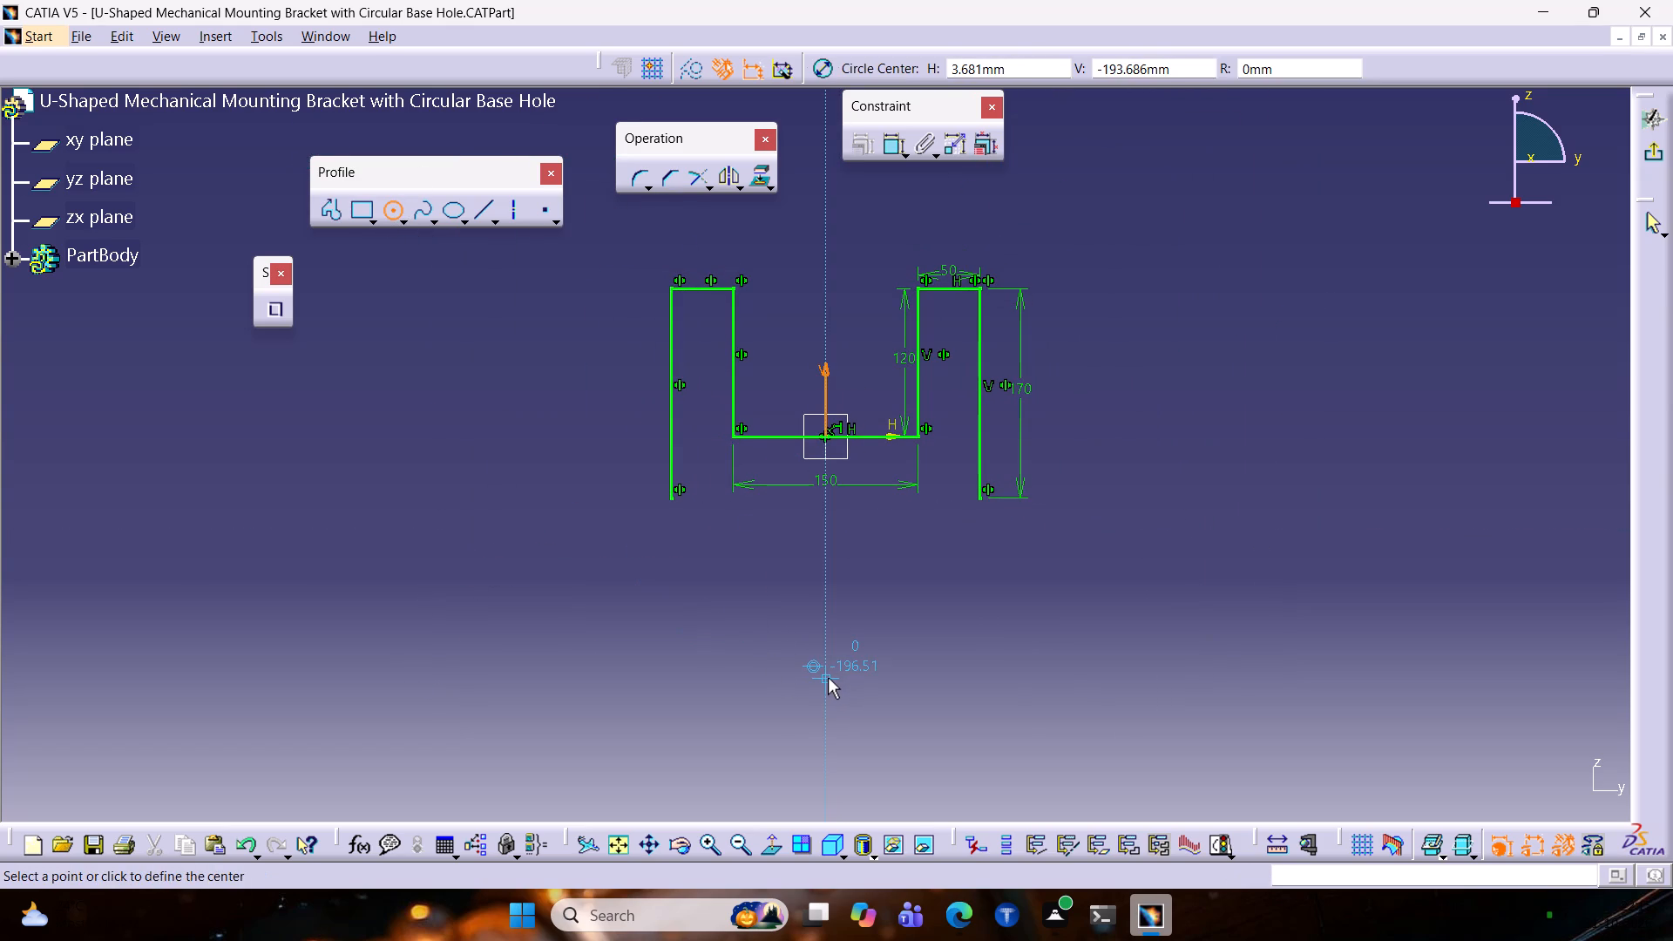
{"action": "left_click", "coordinate": [824, 678]}
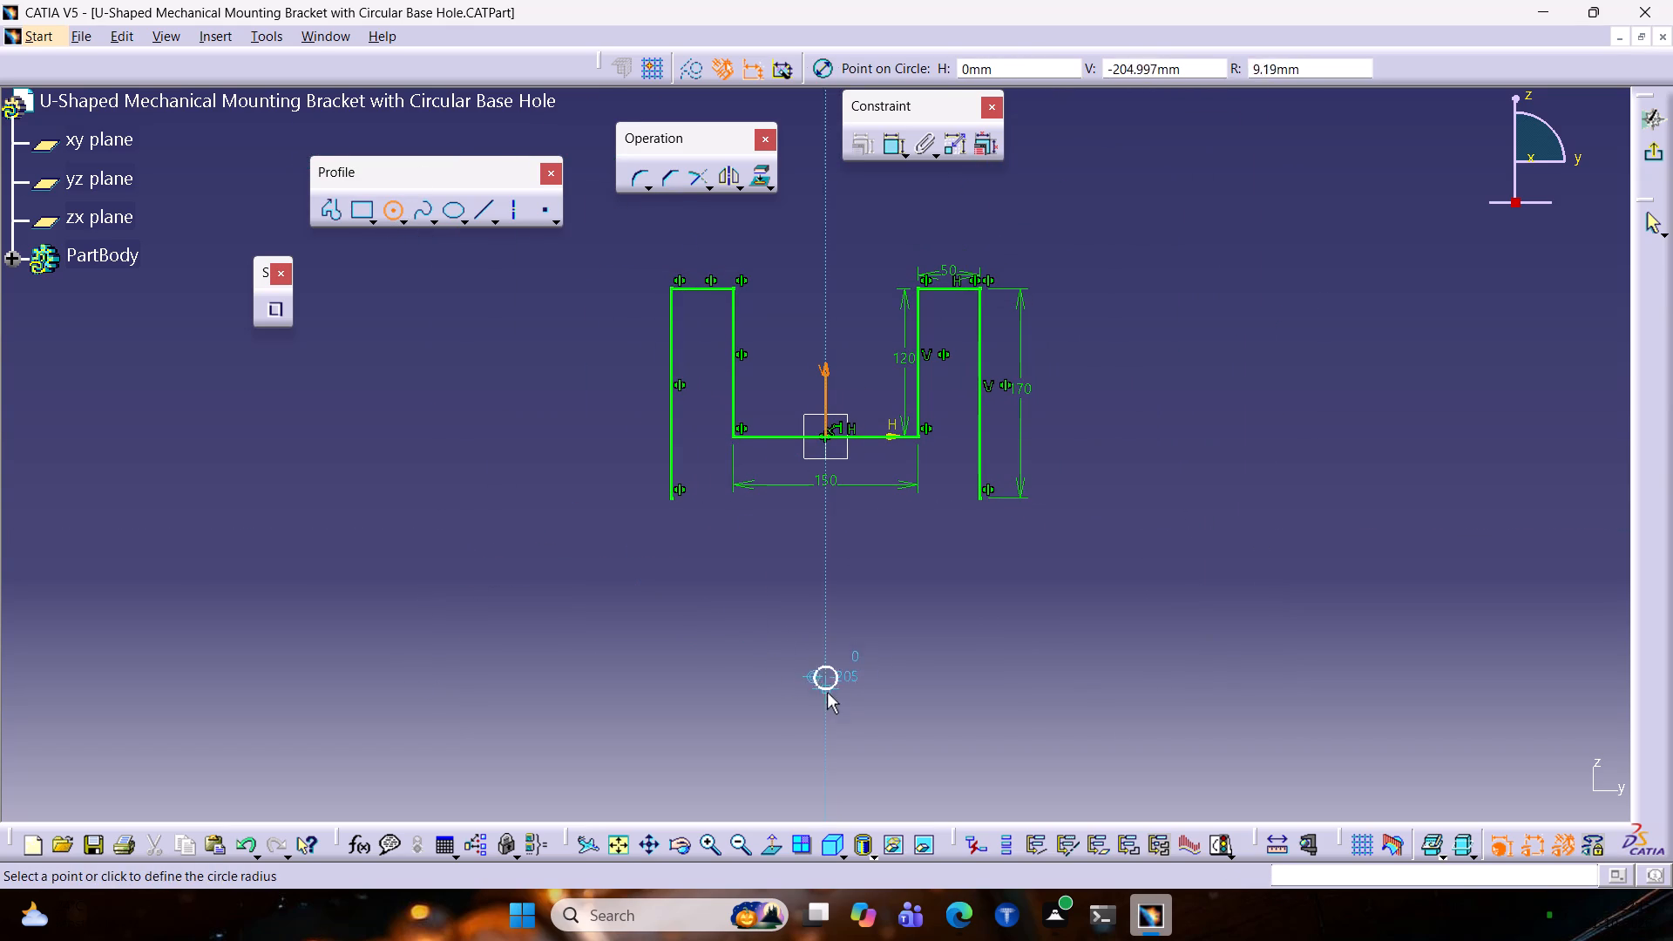
{"action": "left_click", "coordinate": [842, 707]}
Dimension the circle's diameter and set it to 50 mm.
{"action": "left_click", "coordinate": [892, 141]}
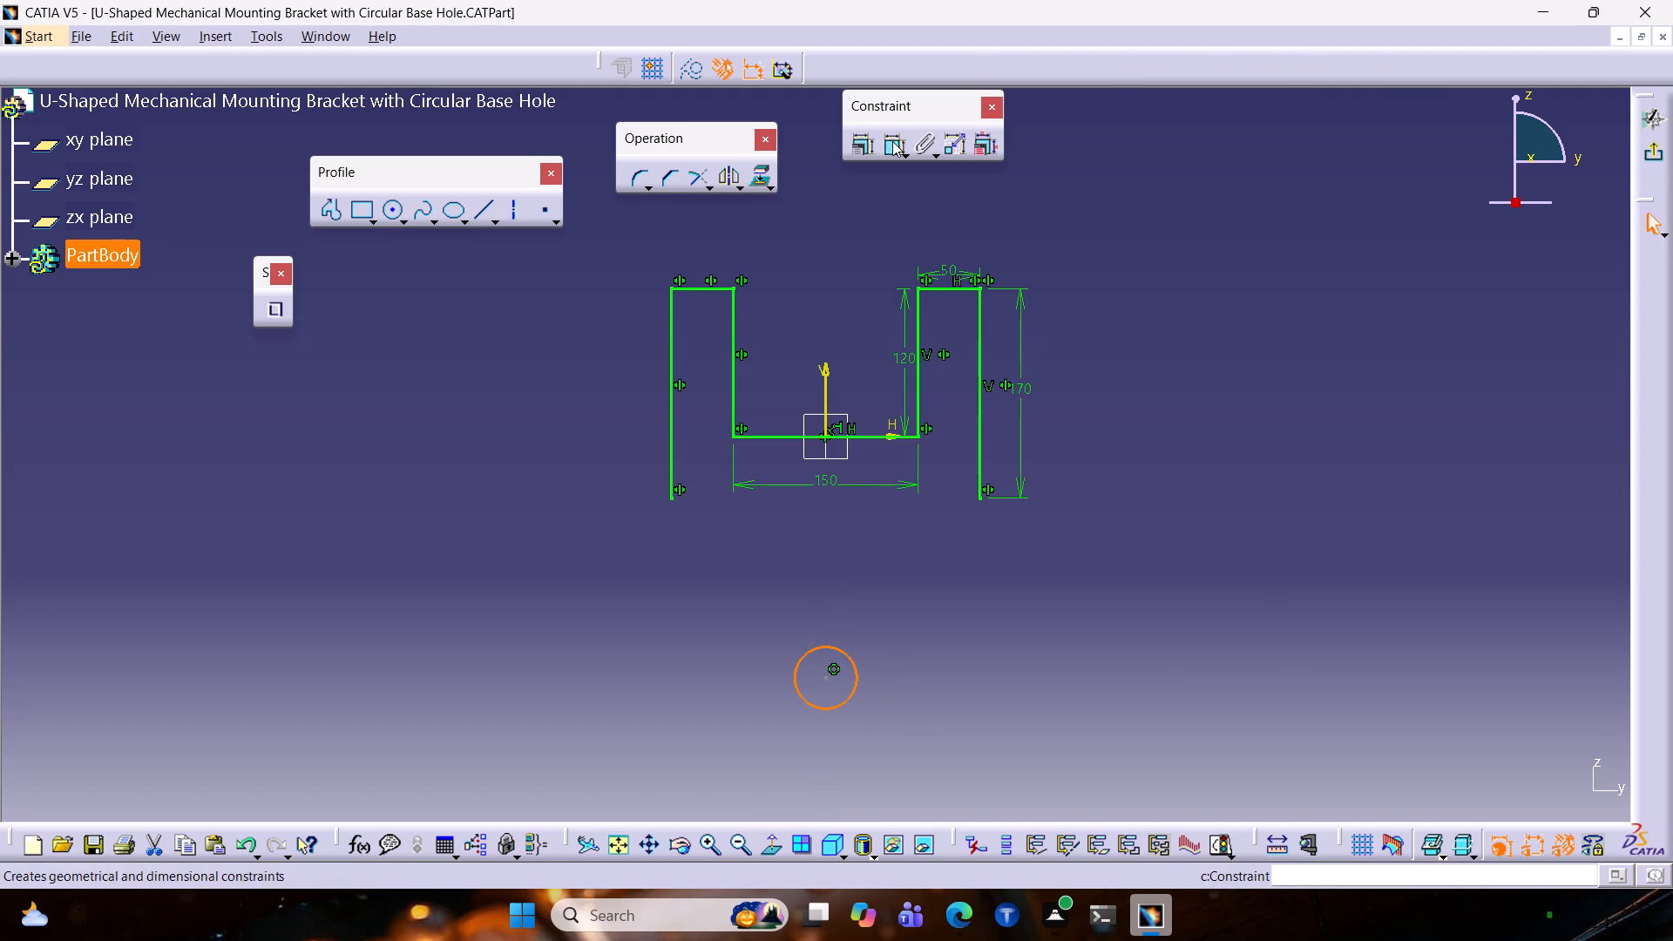
{"action": "left_click", "coordinate": [935, 673]}
{"action": "double_click", "coordinate": [937, 667]}
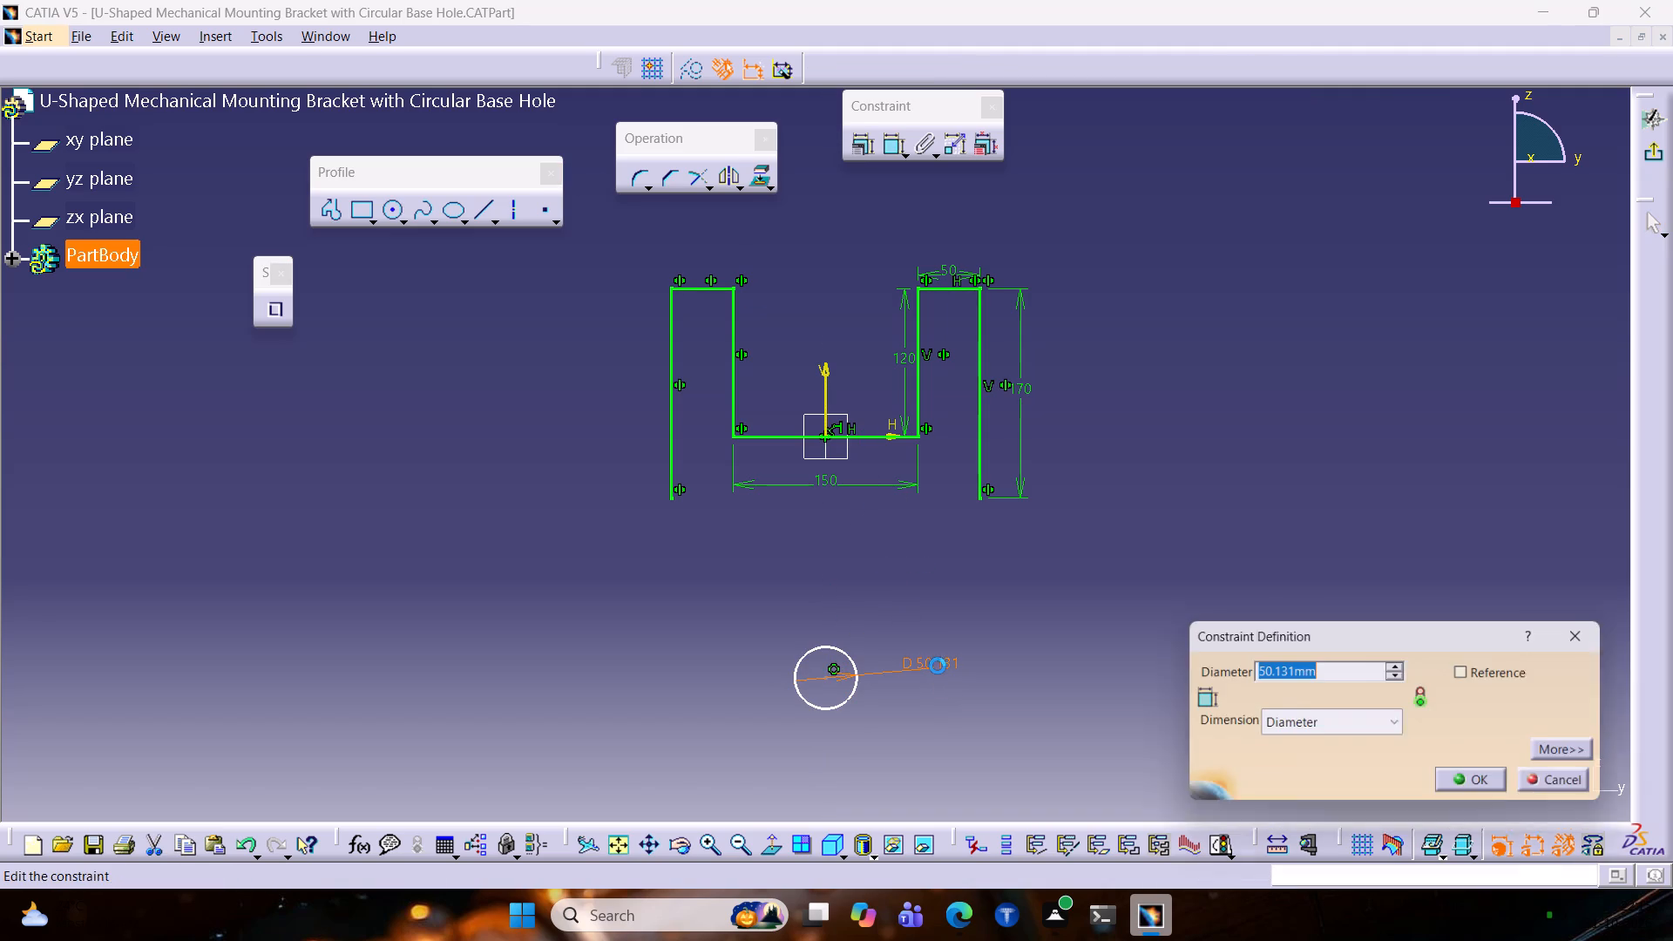
{"action": "type", "text": "50"}
{"action": "key", "text": "Return"}
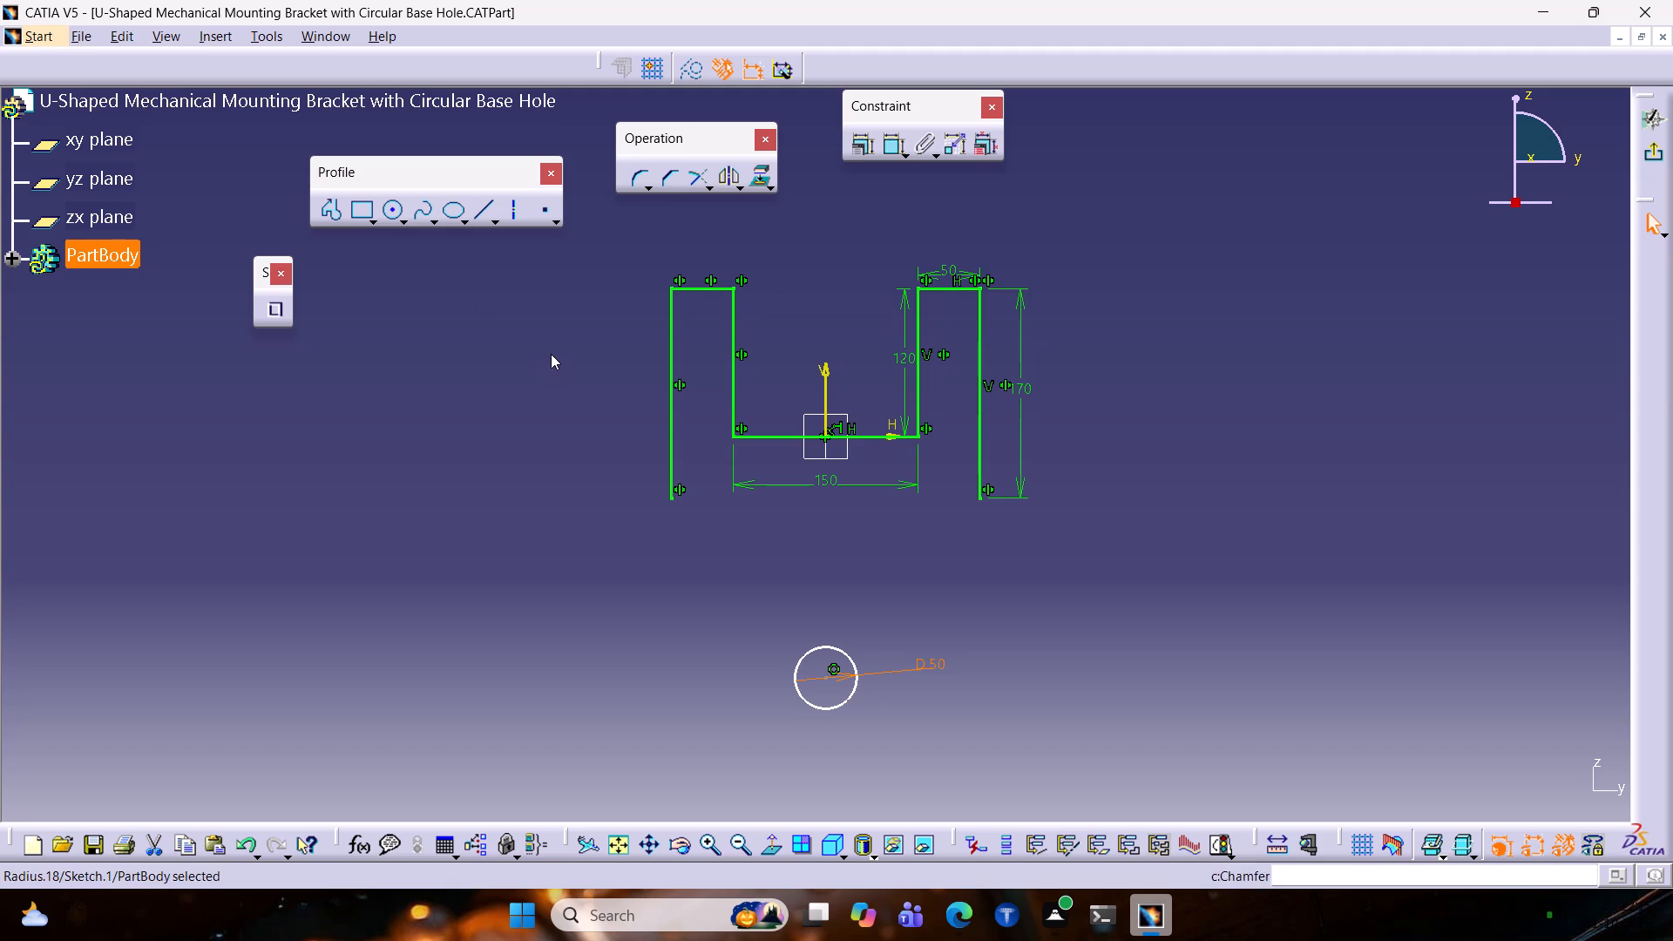
Sketch a circle of radius 75 mm concentric with the 50 mm circle.
{"action": "left_click", "coordinate": [388, 207]}
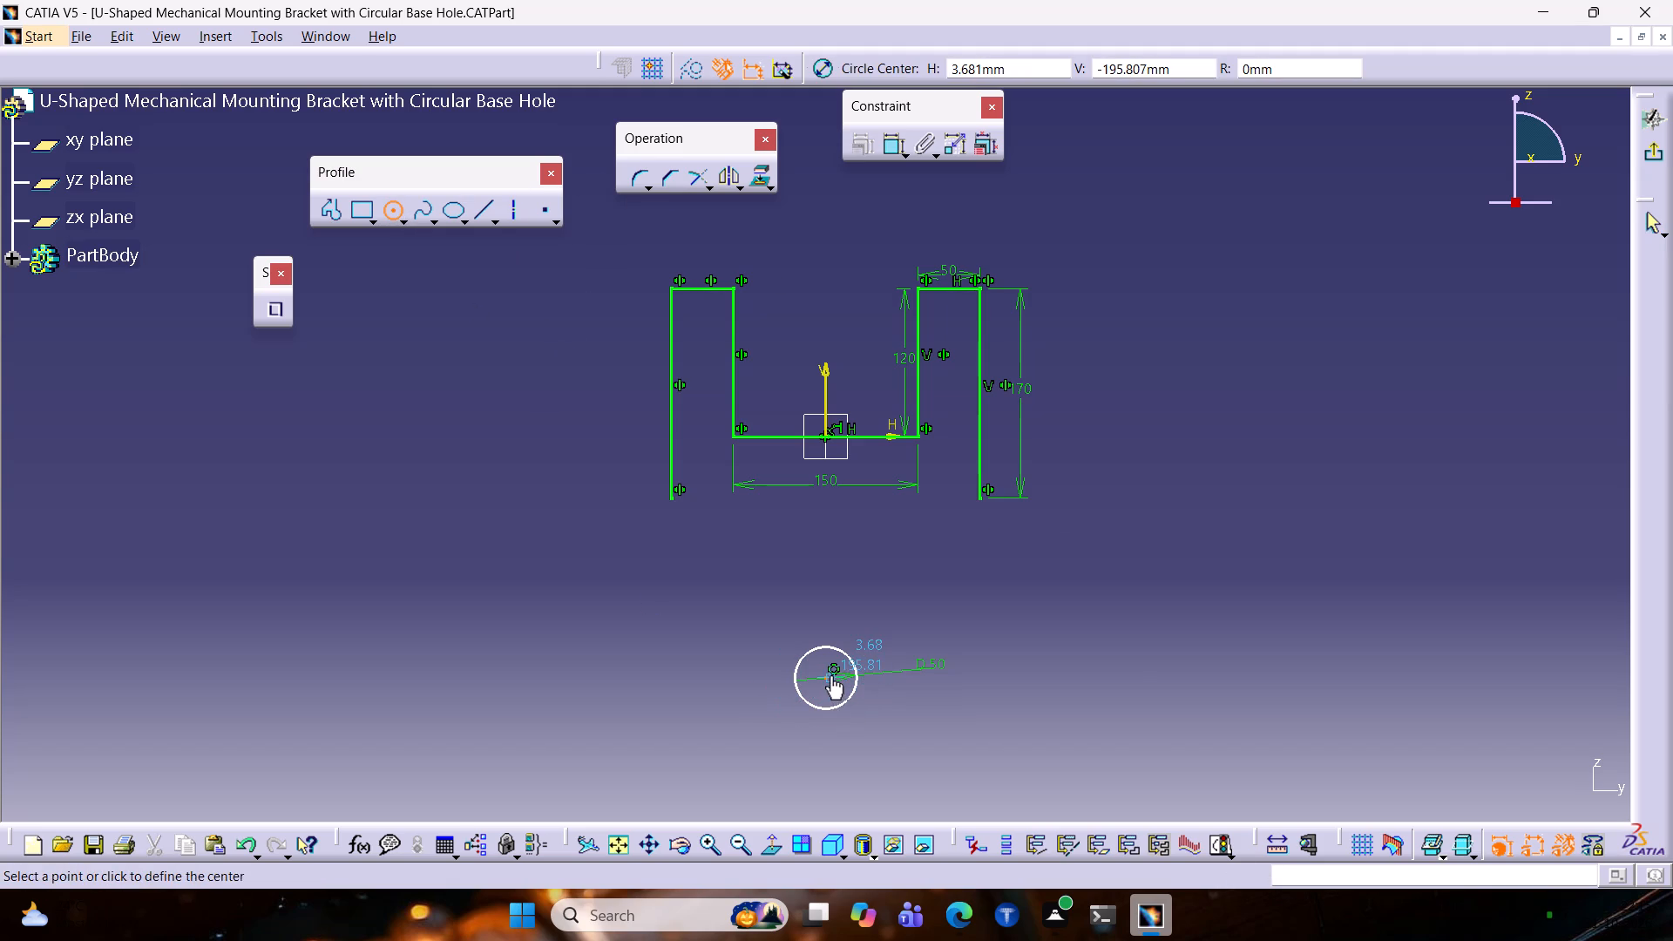
{"action": "left_click", "coordinate": [825, 680]}
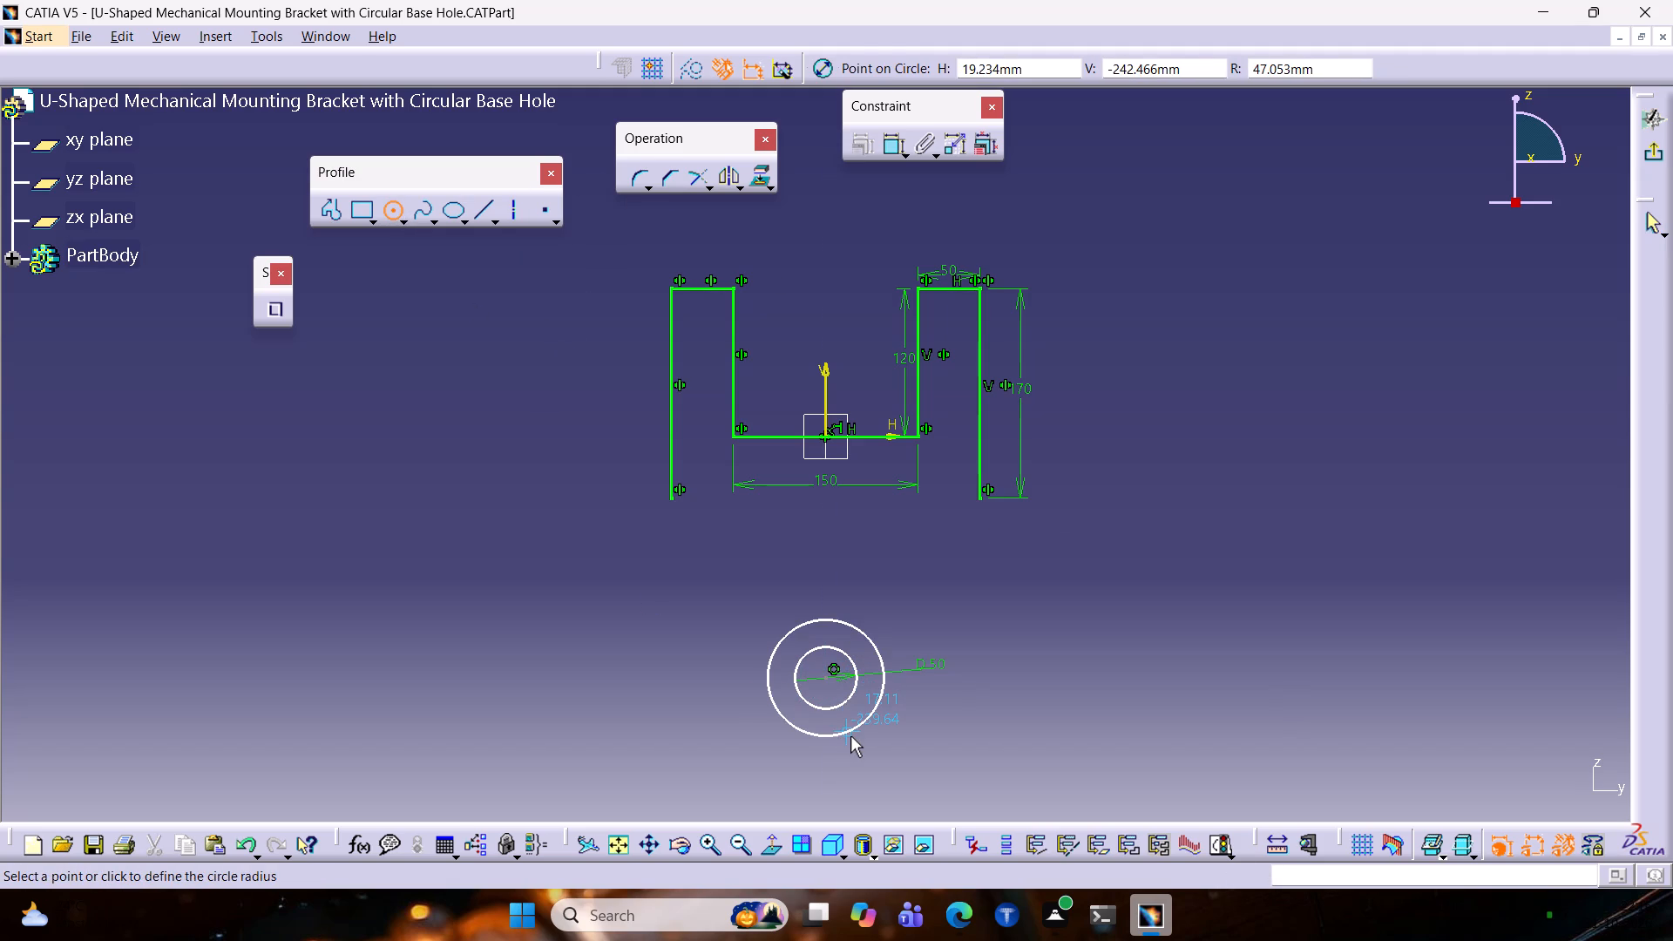
{"action": "key", "text": "Tab"}
{"action": "key", "text": "Tab"}
{"action": "key", "text": "Tab"}
{"action": "key", "text": "Tab"}
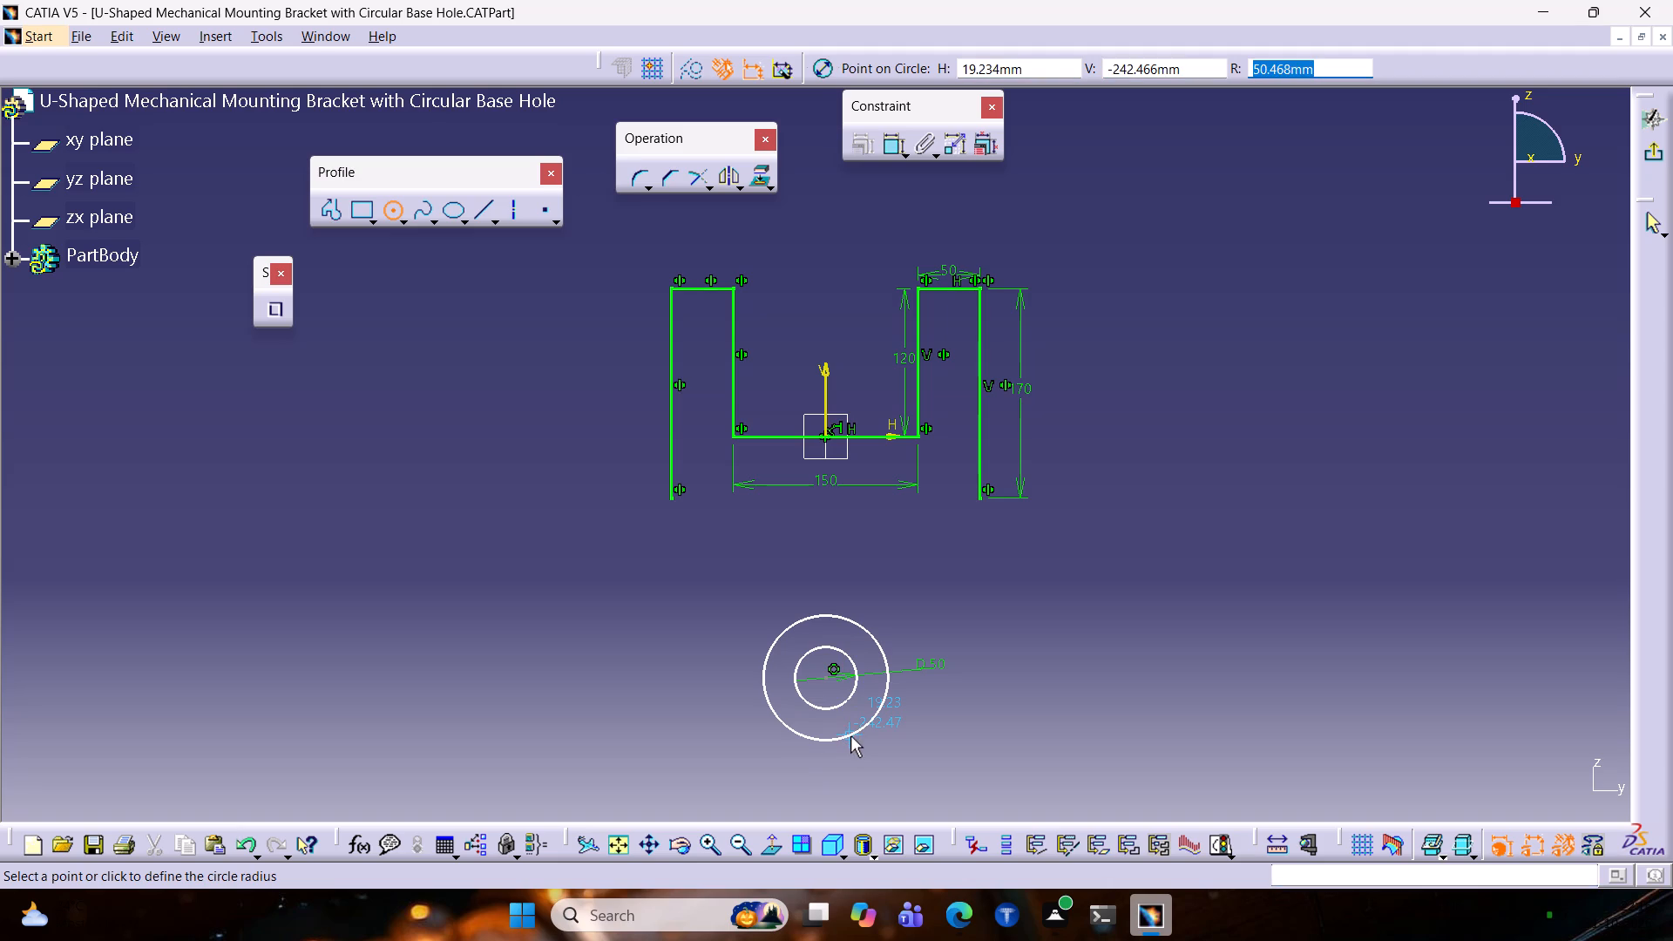
{"action": "type", "text": "75"}
{"action": "key", "text": "Return"}
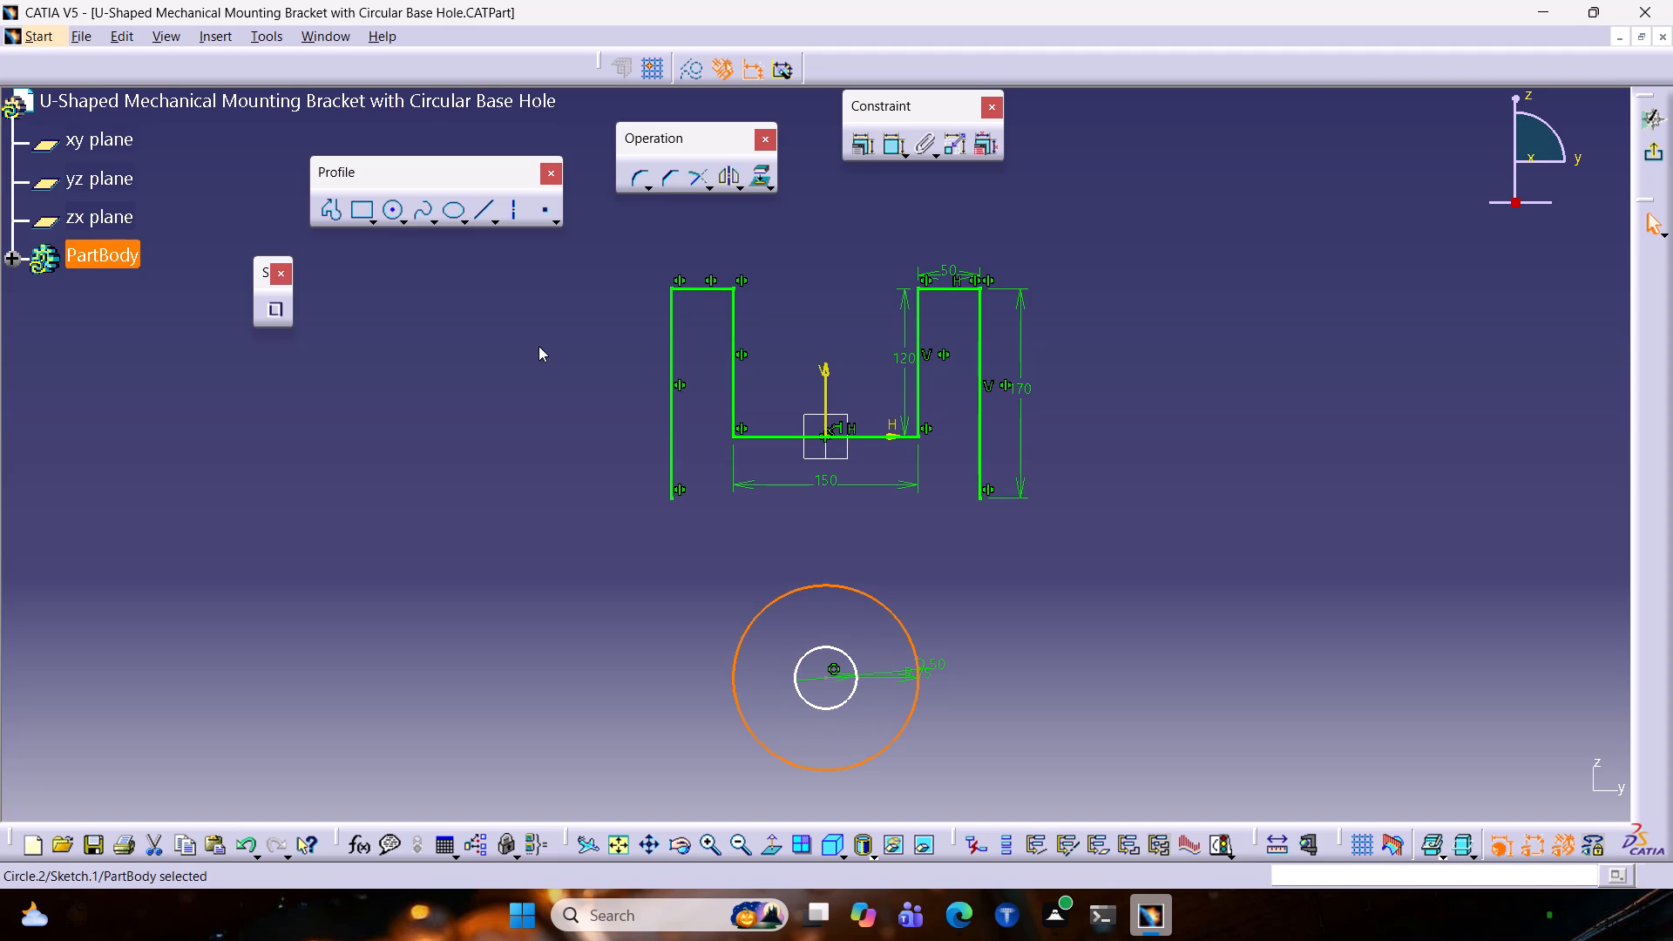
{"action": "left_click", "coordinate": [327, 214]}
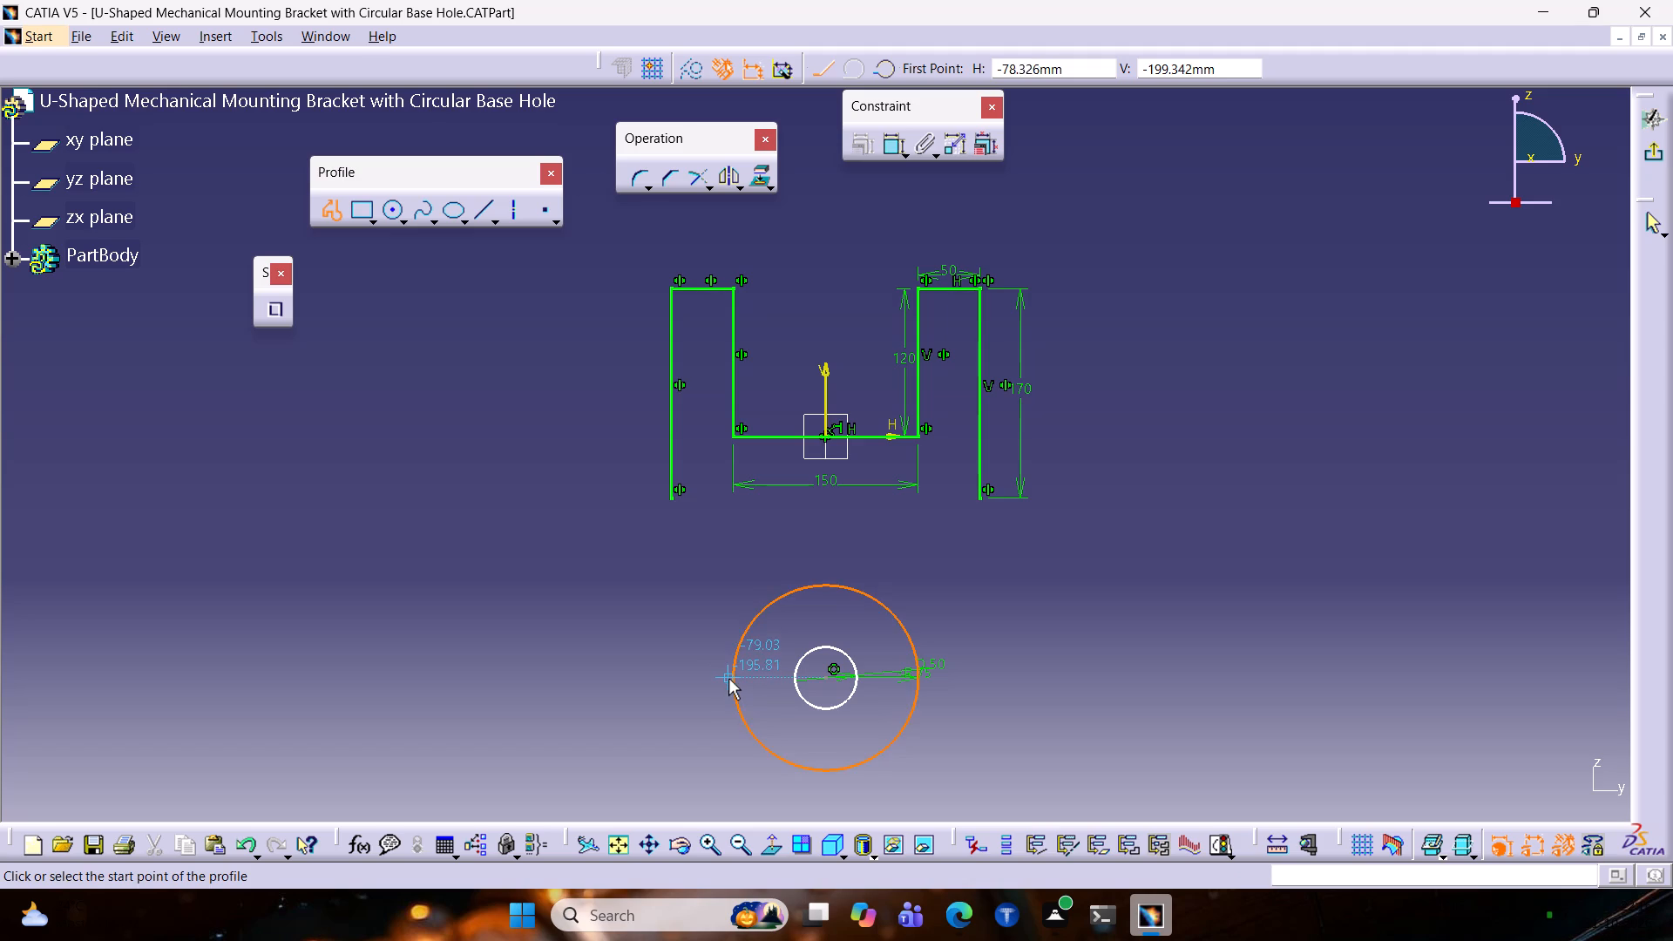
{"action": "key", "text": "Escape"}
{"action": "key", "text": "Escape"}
Dimension the outer circle and switch the dimension type from diameter to radius.
{"action": "left_click", "coordinate": [904, 727]}
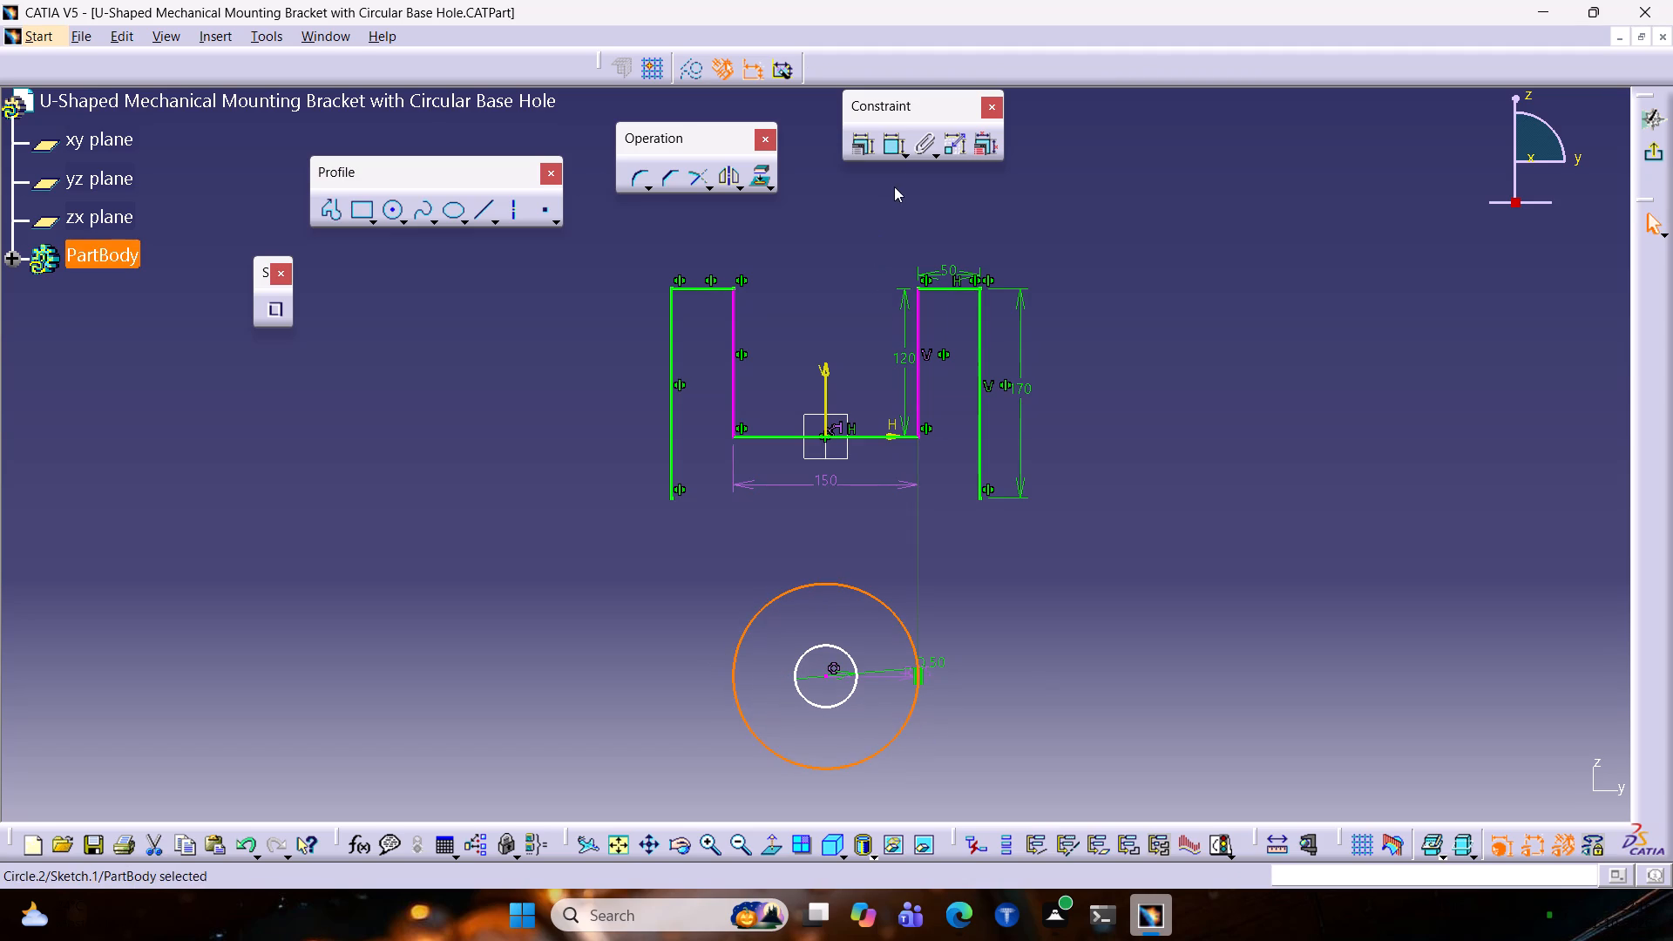
{"action": "left_click", "coordinate": [891, 146]}
{"action": "left_click", "coordinate": [1029, 722]}
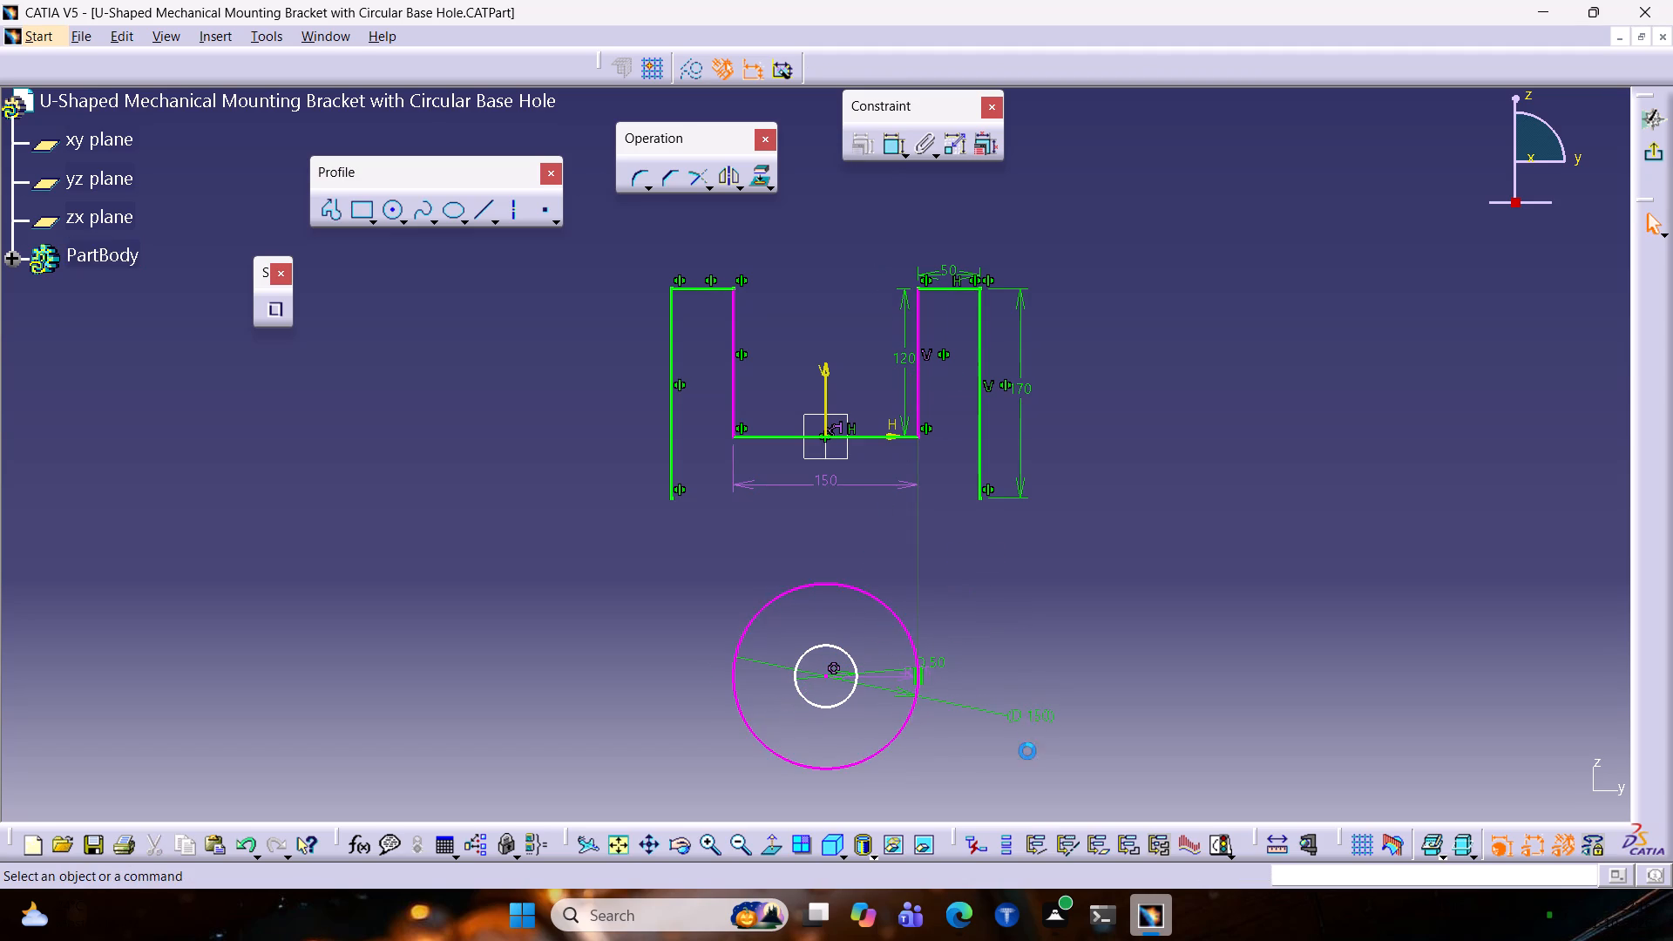
{"action": "double_click", "coordinate": [1029, 714]}
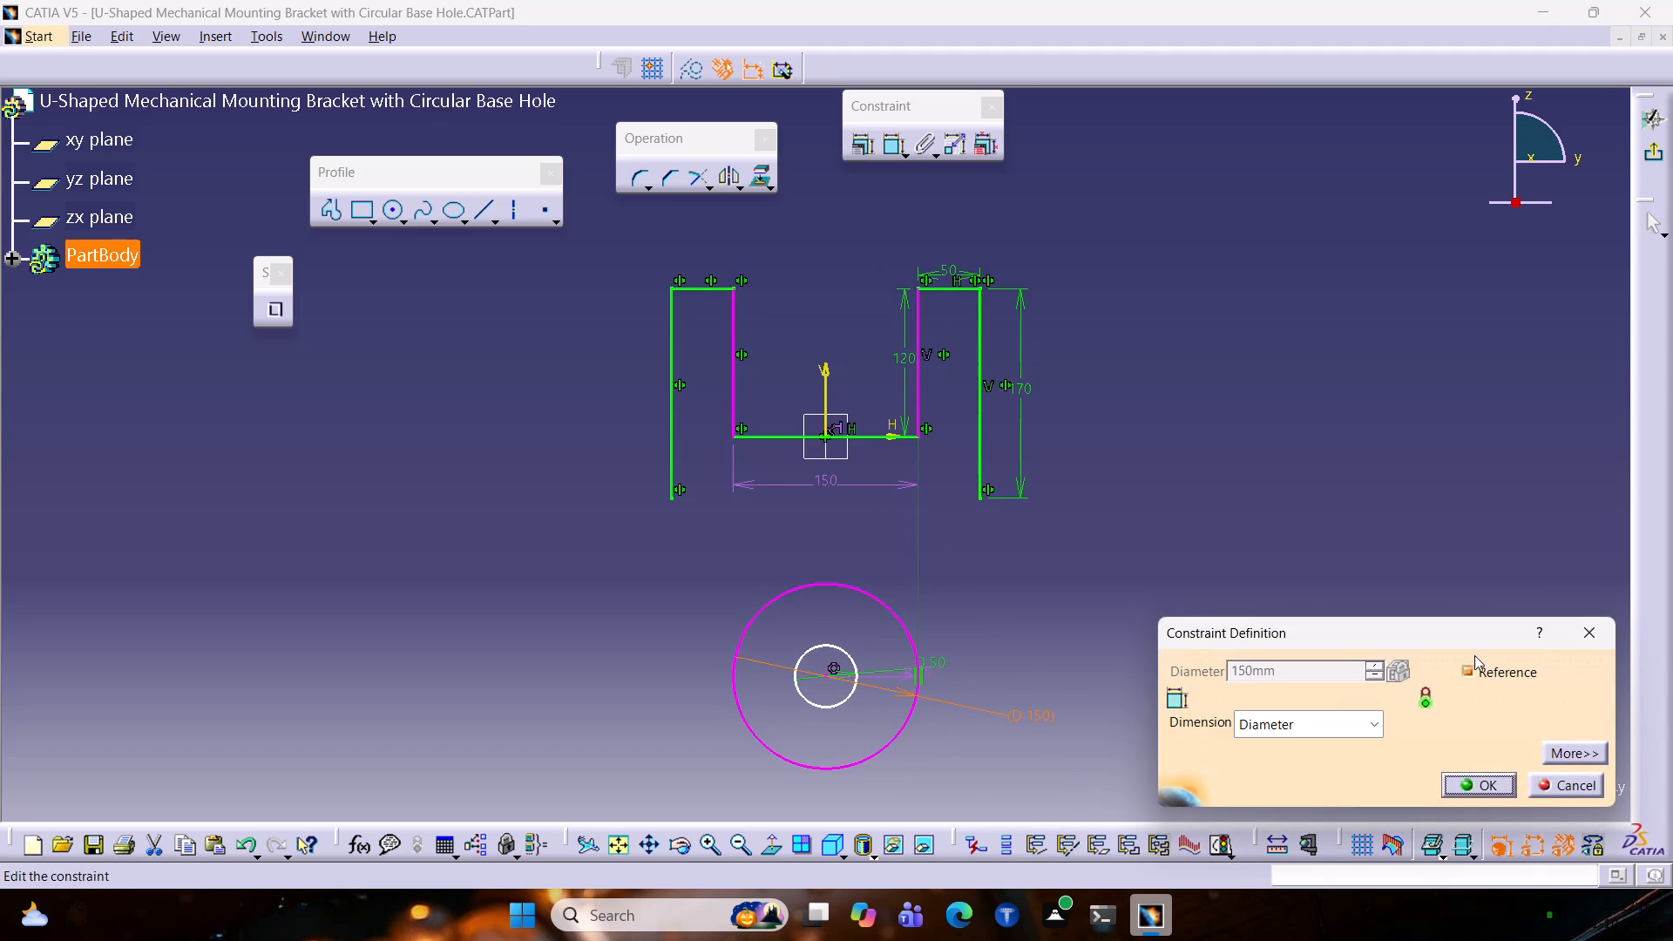
{"action": "left_click", "coordinate": [1286, 722]}
{"action": "left_click", "coordinate": [1273, 765]}
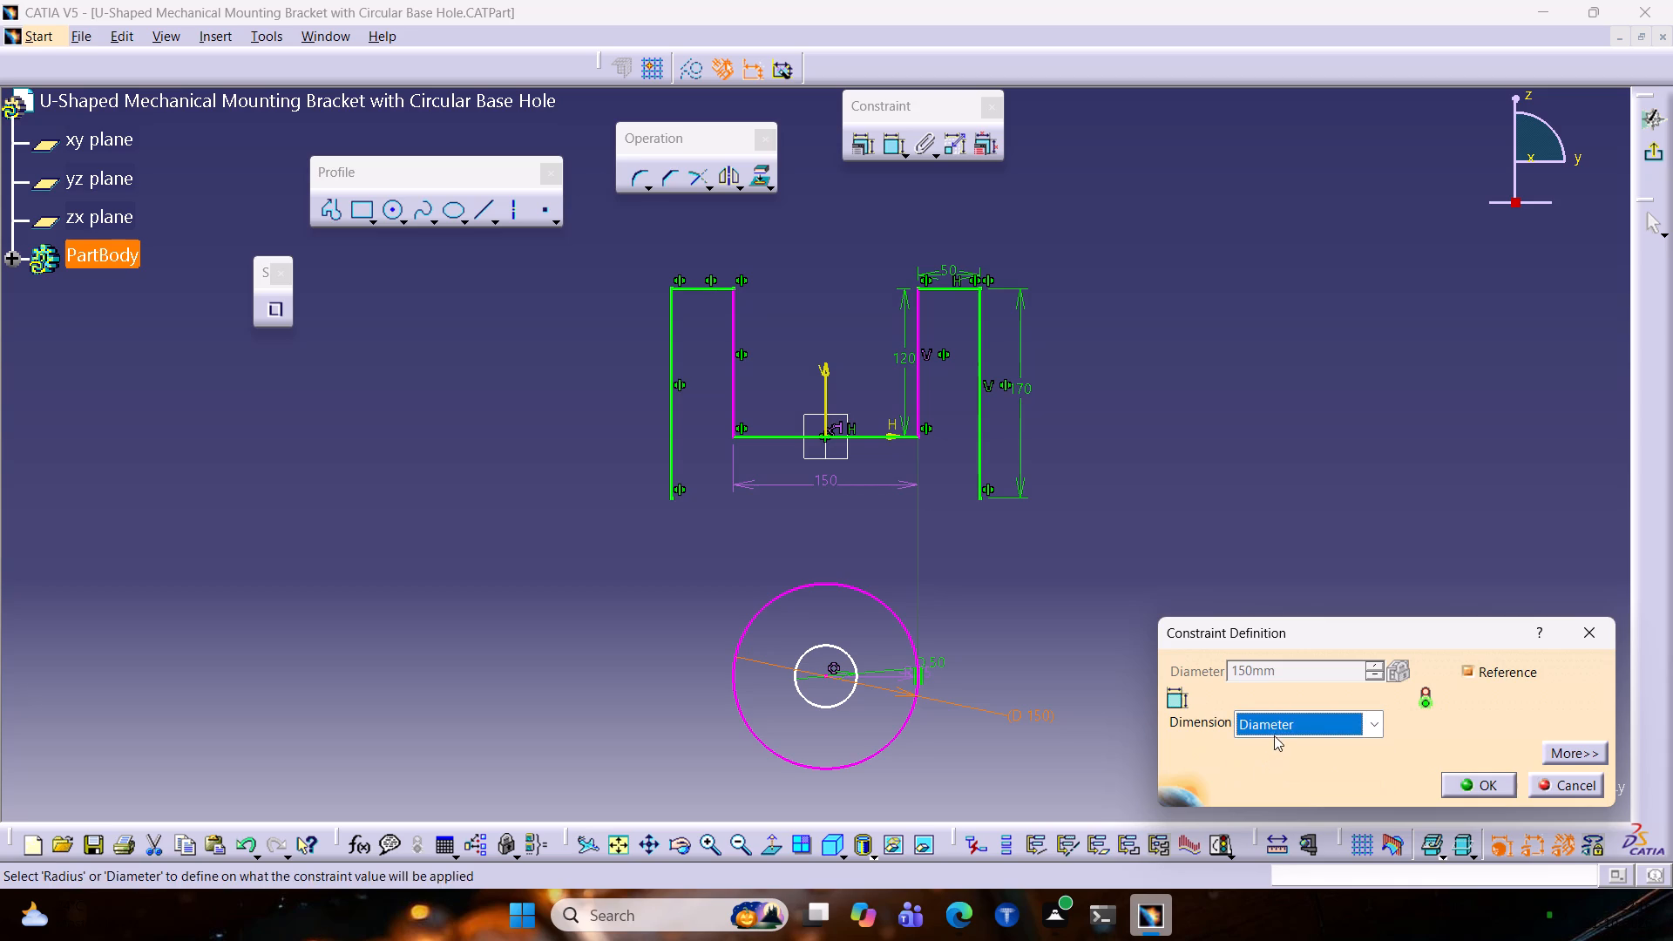
{"action": "left_click", "coordinate": [1277, 714]}
{"action": "left_click", "coordinate": [1276, 751]}
{"action": "left_click", "coordinate": [1460, 787]}
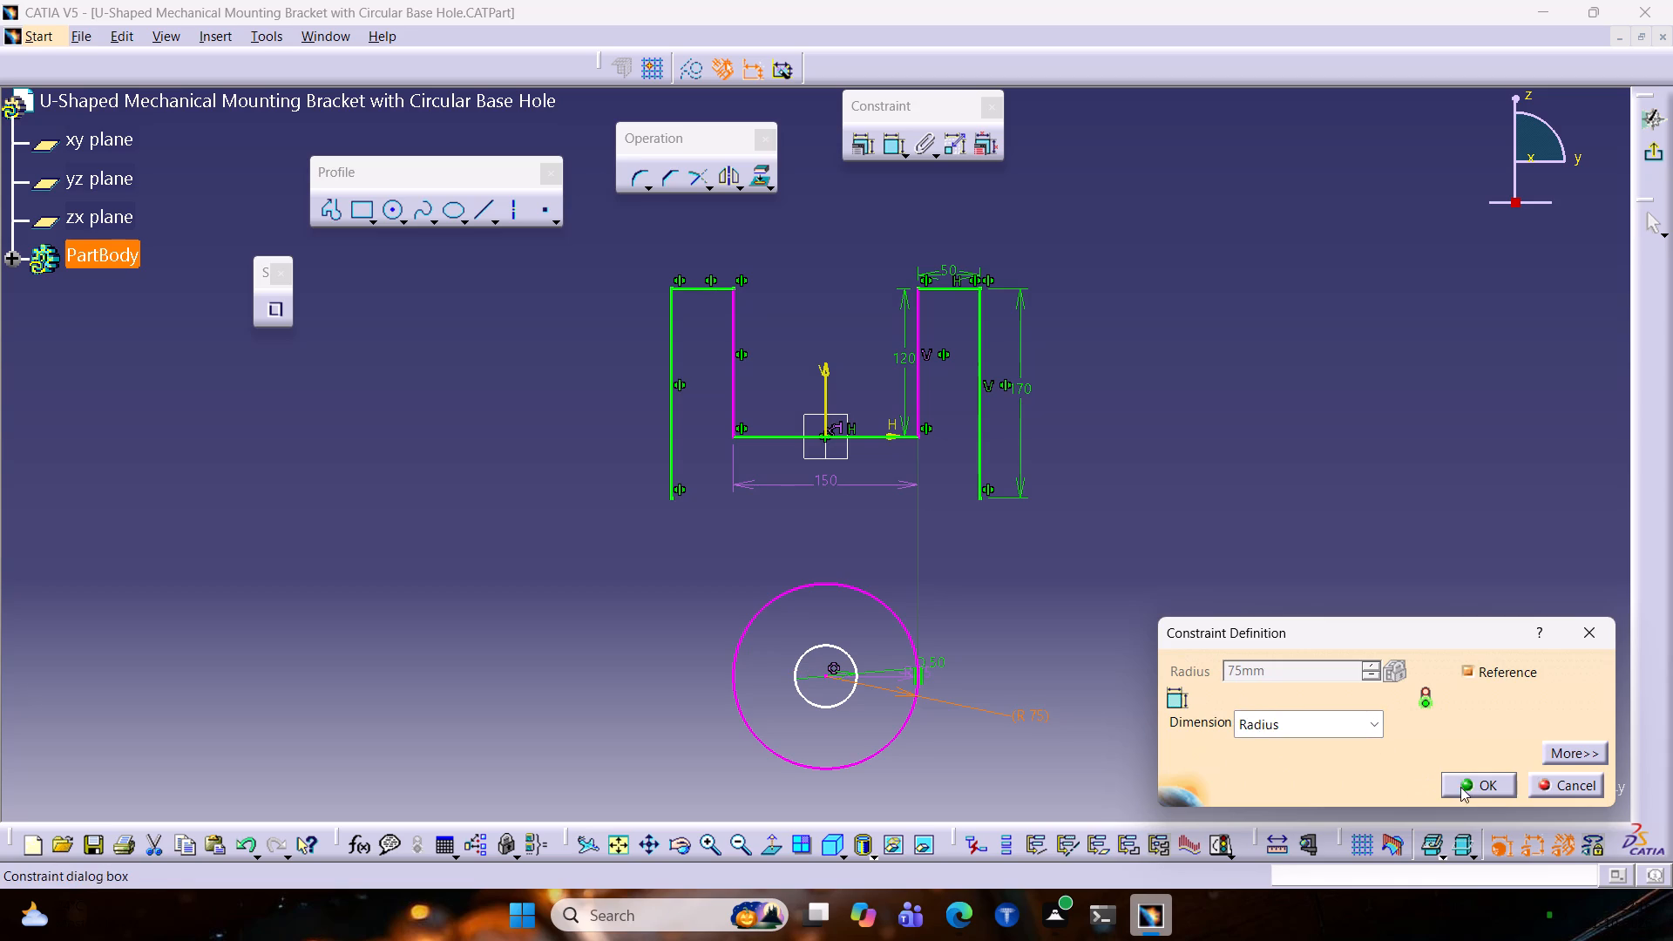
{"action": "left_click", "coordinate": [1210, 582]}
{"action": "left_click", "coordinate": [1013, 717]}
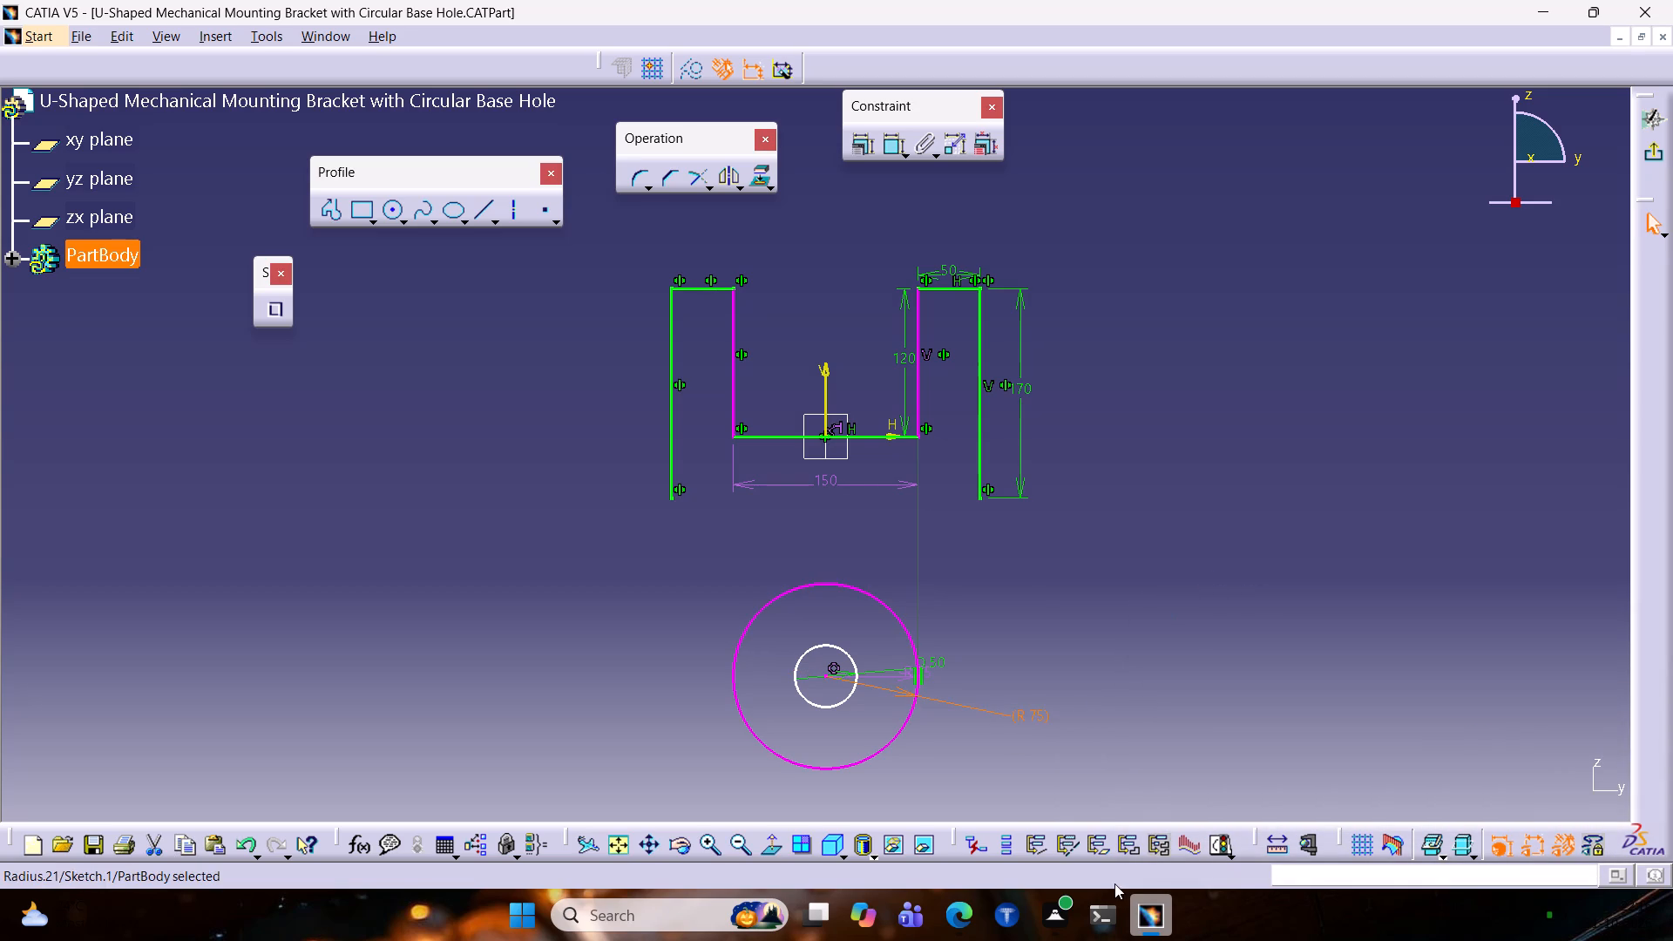
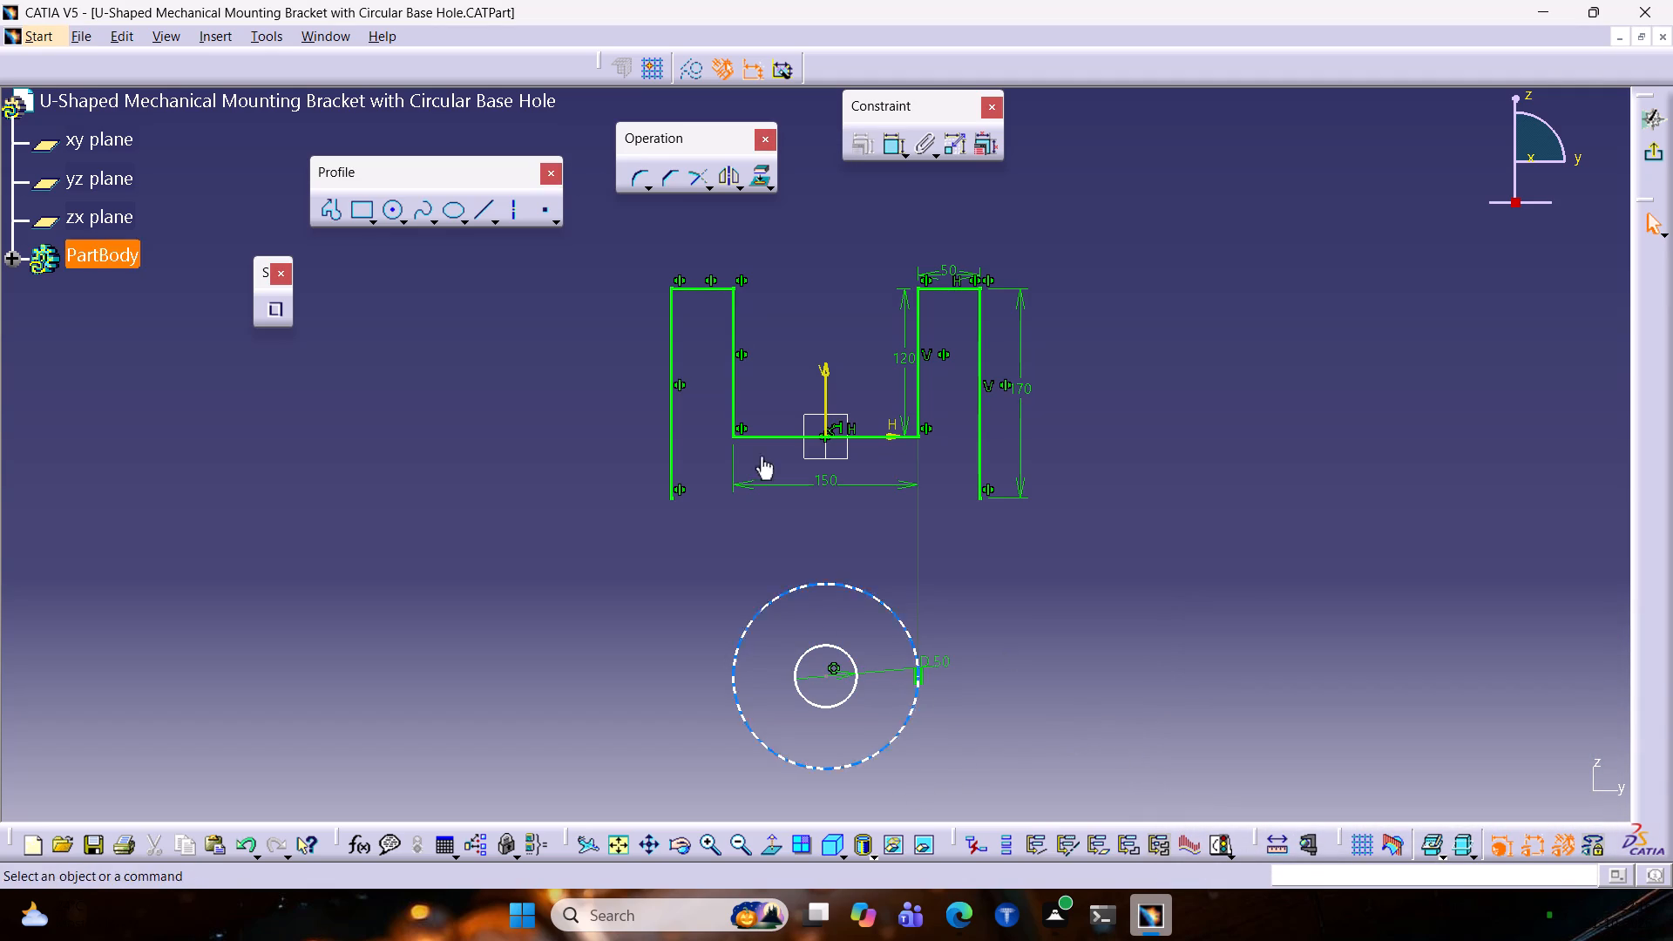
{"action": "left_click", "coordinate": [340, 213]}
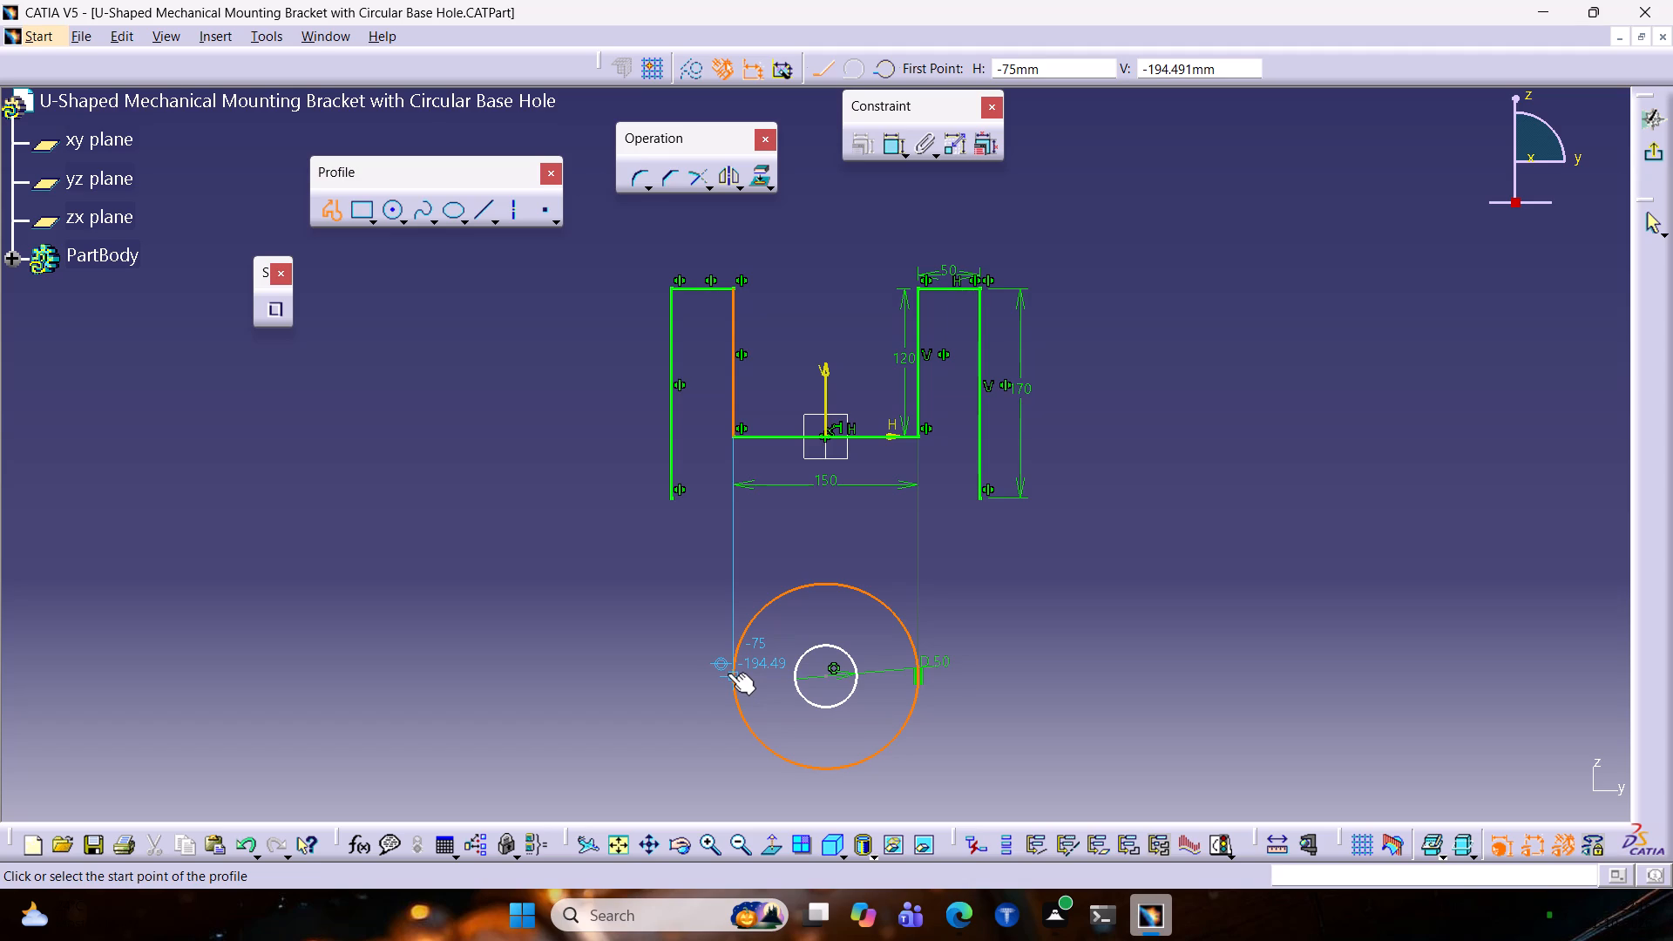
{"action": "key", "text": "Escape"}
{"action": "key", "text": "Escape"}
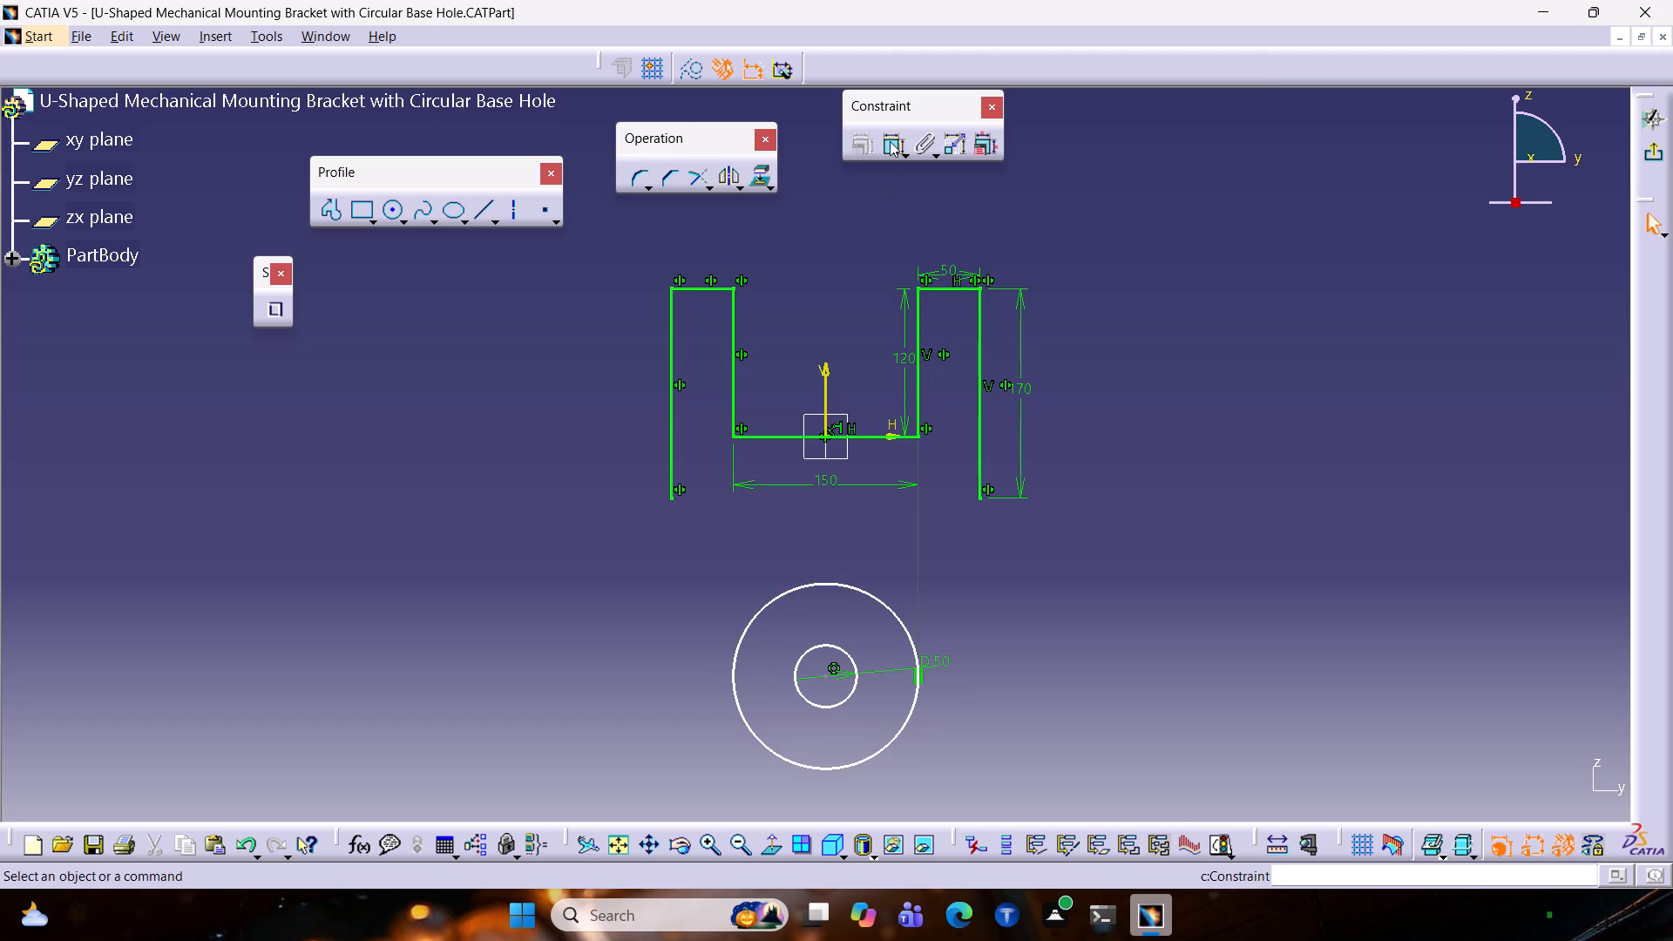
Dimension the vertical distance between the sketch origin and the centre of the concentric circles.
{"action": "left_click", "coordinate": [890, 141]}
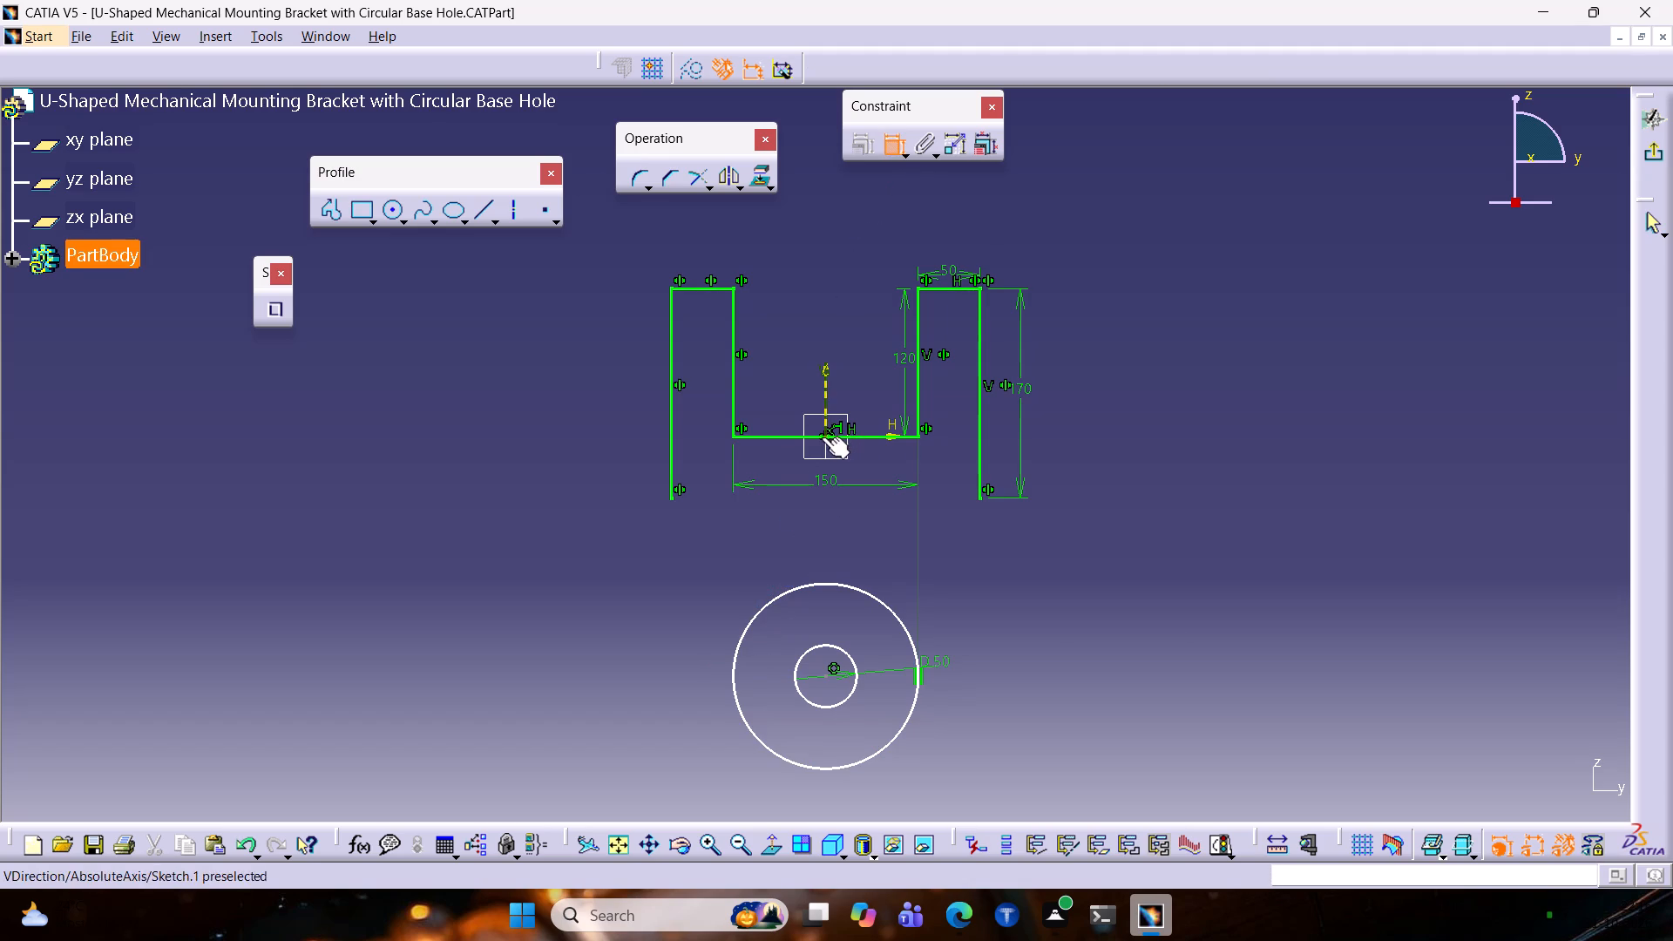
{"action": "left_click", "coordinate": [825, 436]}
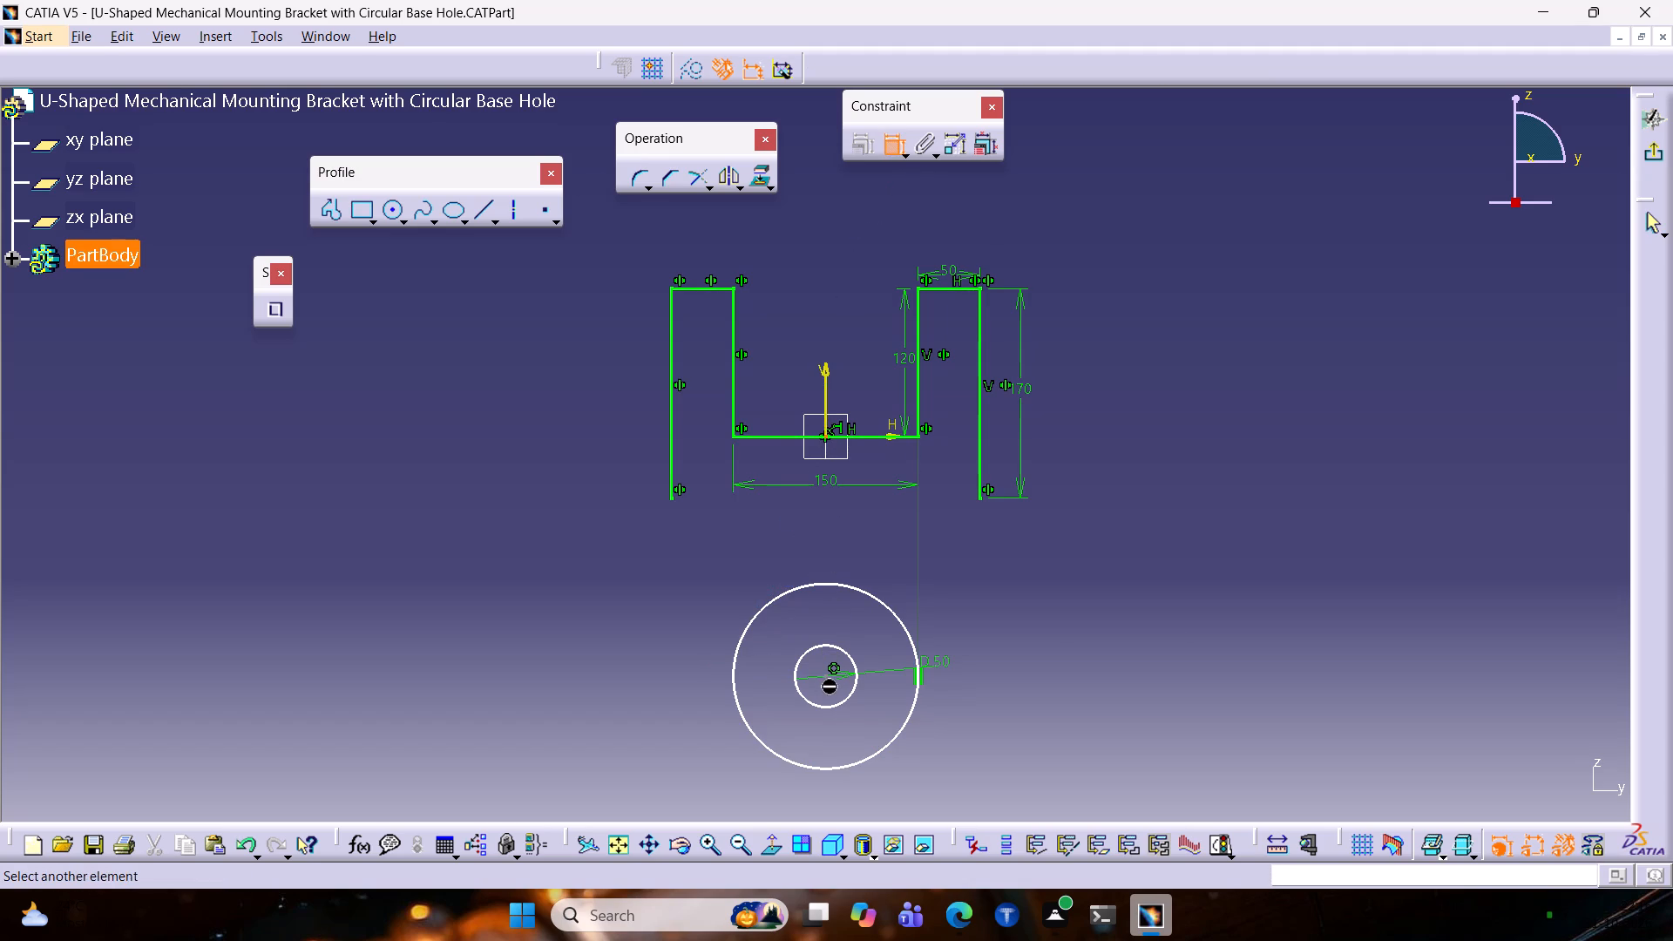
{"action": "left_click", "coordinate": [825, 674]}
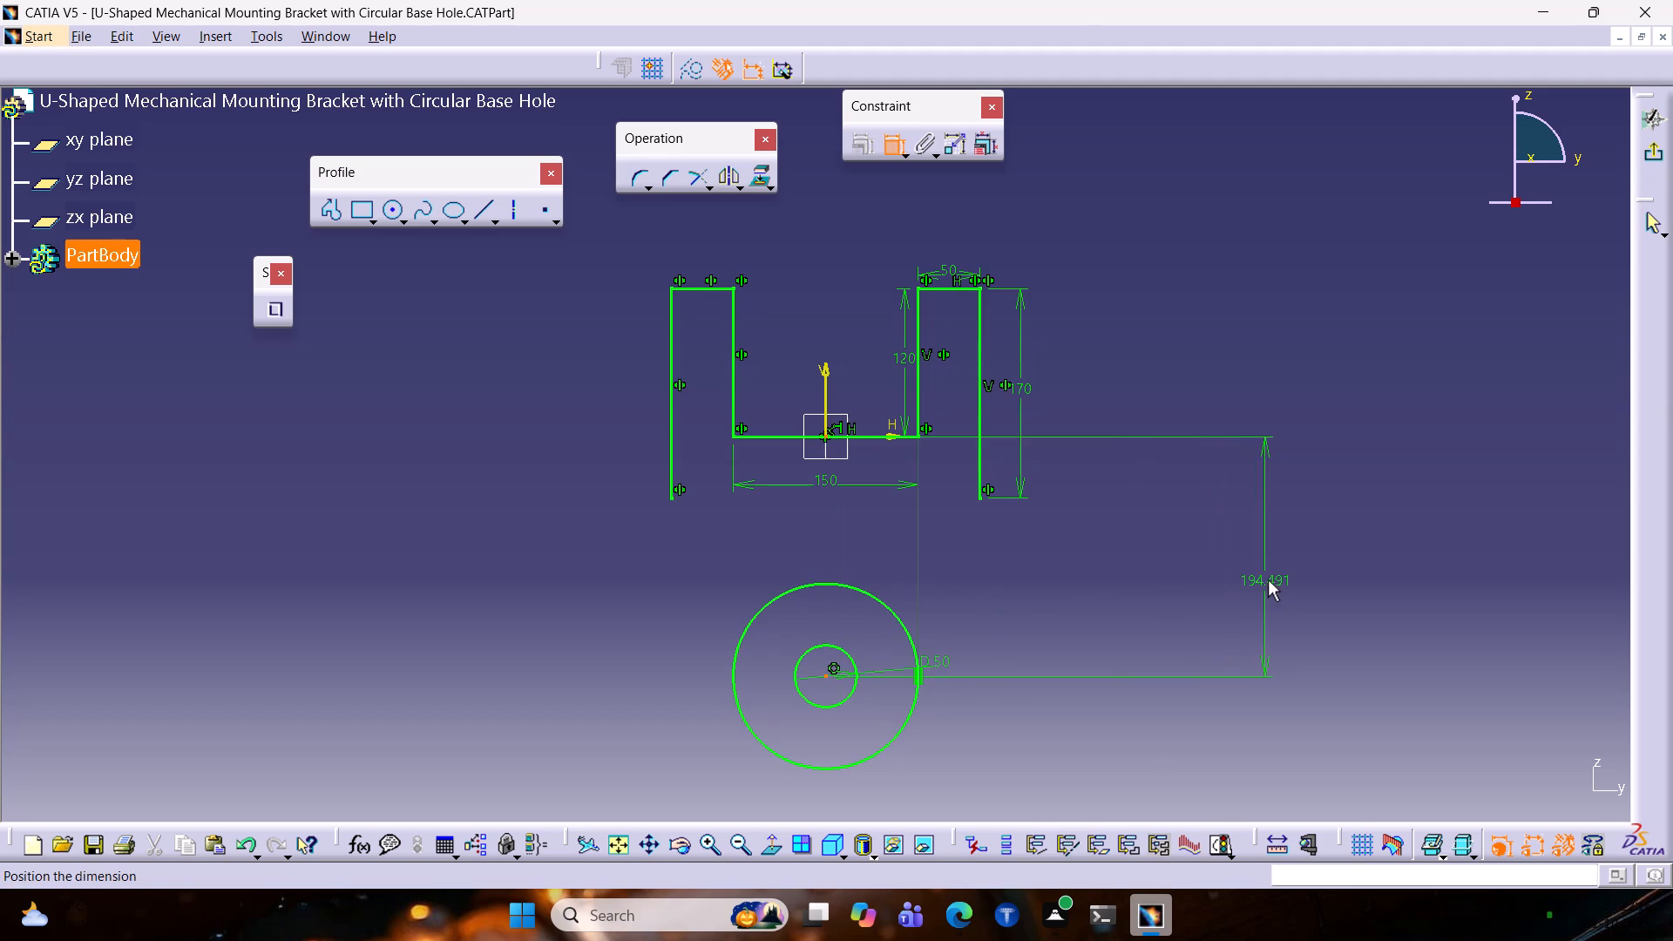
{"action": "left_click", "coordinate": [1268, 580]}
Sketch a profile vertically up from the outer circle's left quadrant point, then horizontally to the lower end of the left arm.
{"action": "left_click", "coordinate": [327, 210]}
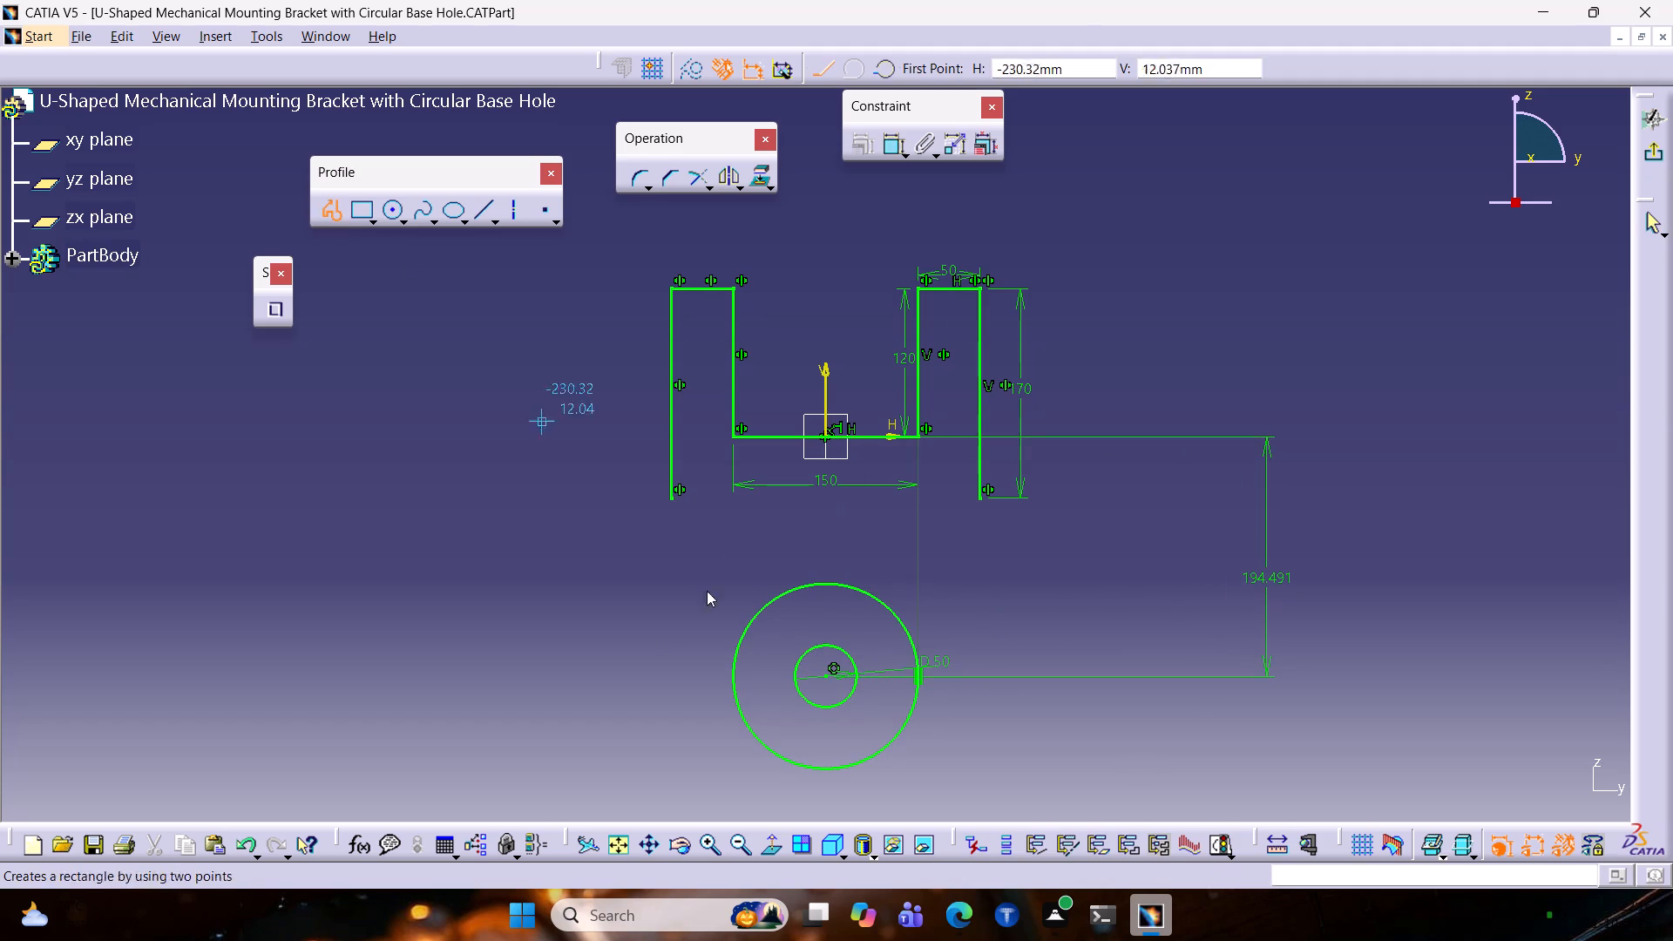
{"action": "left_click", "coordinate": [732, 680]}
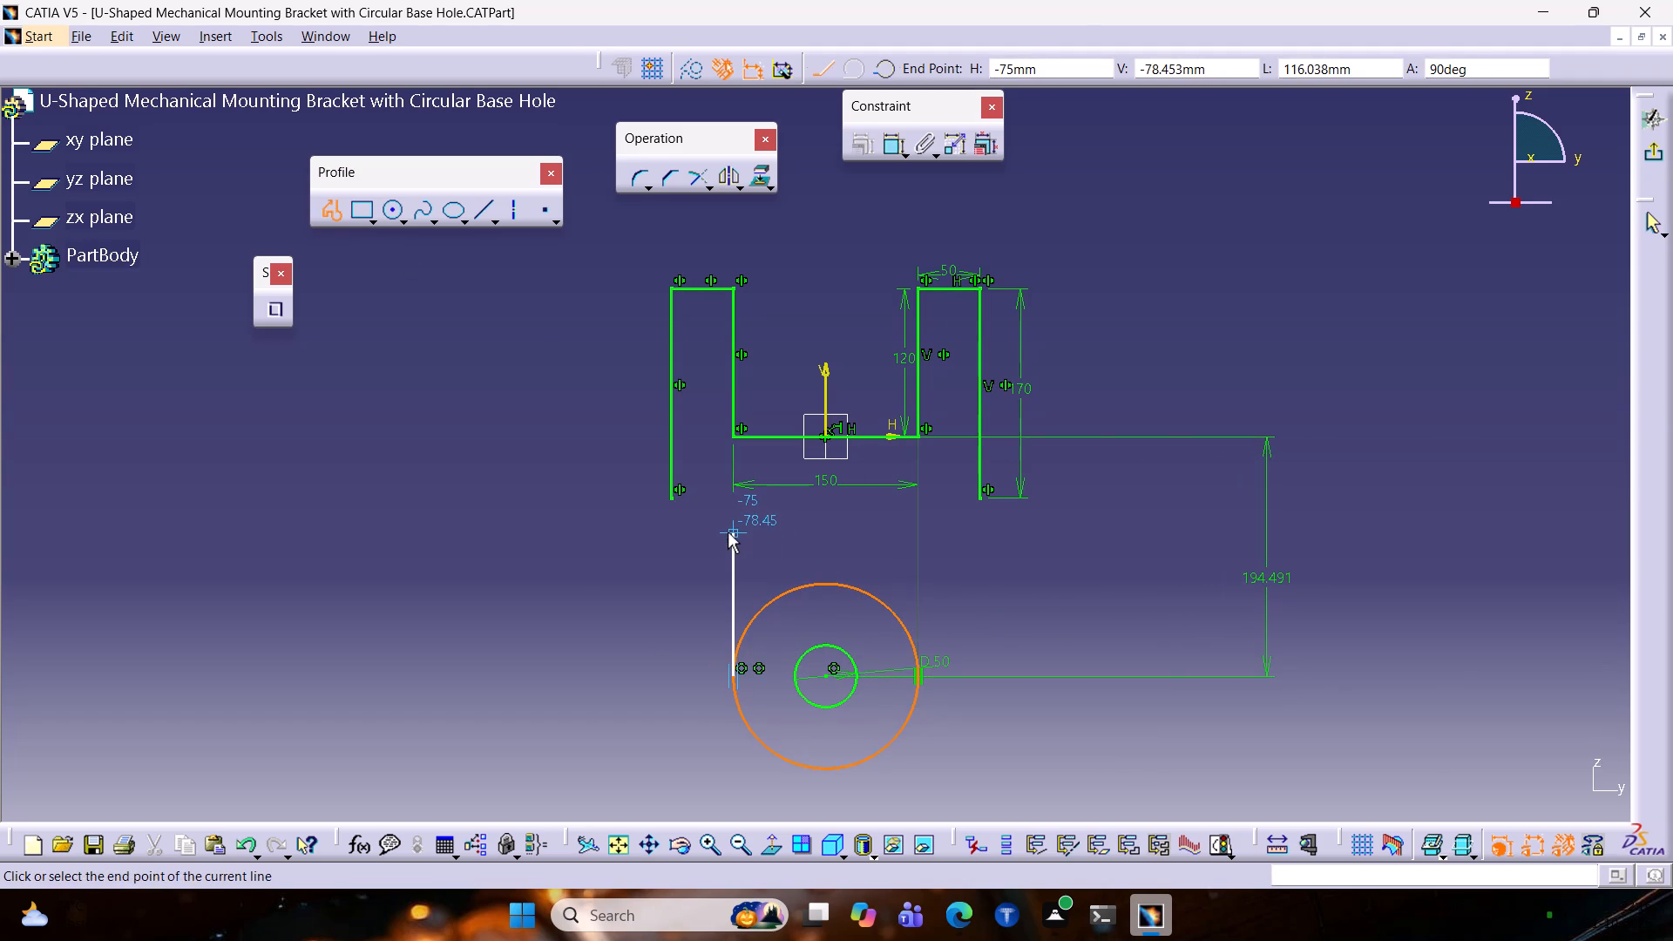
{"action": "left_click", "coordinate": [735, 495]}
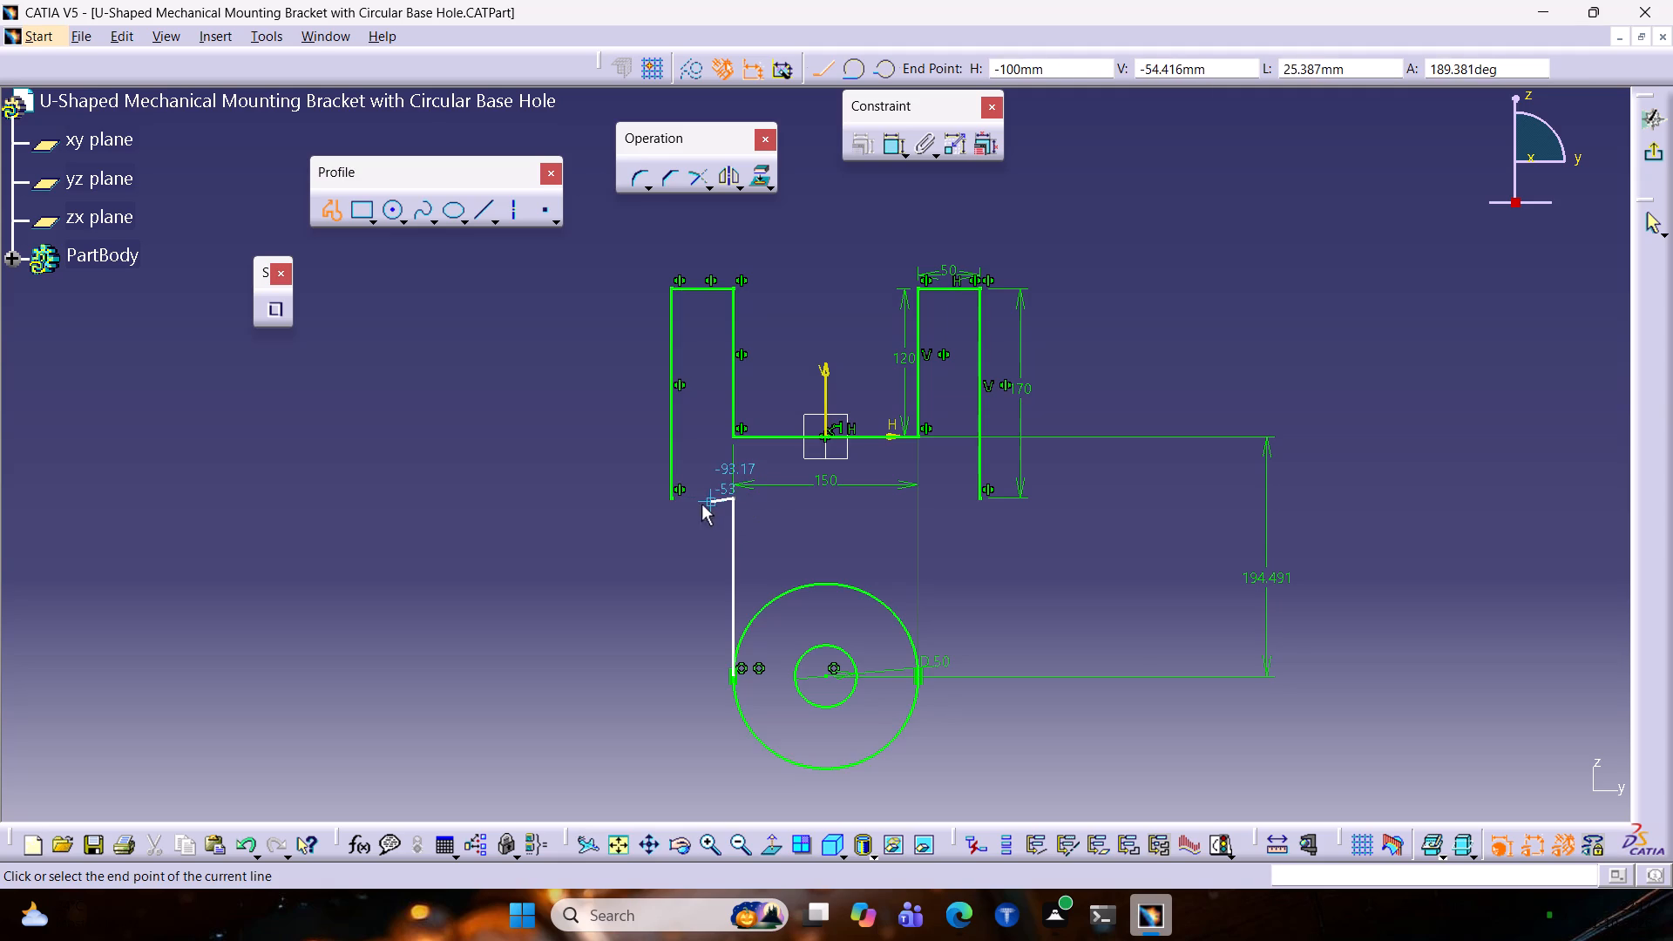
{"action": "left_click", "coordinate": [671, 498]}
{"action": "key", "text": "Escape"}
{"action": "key", "text": "Escape"}
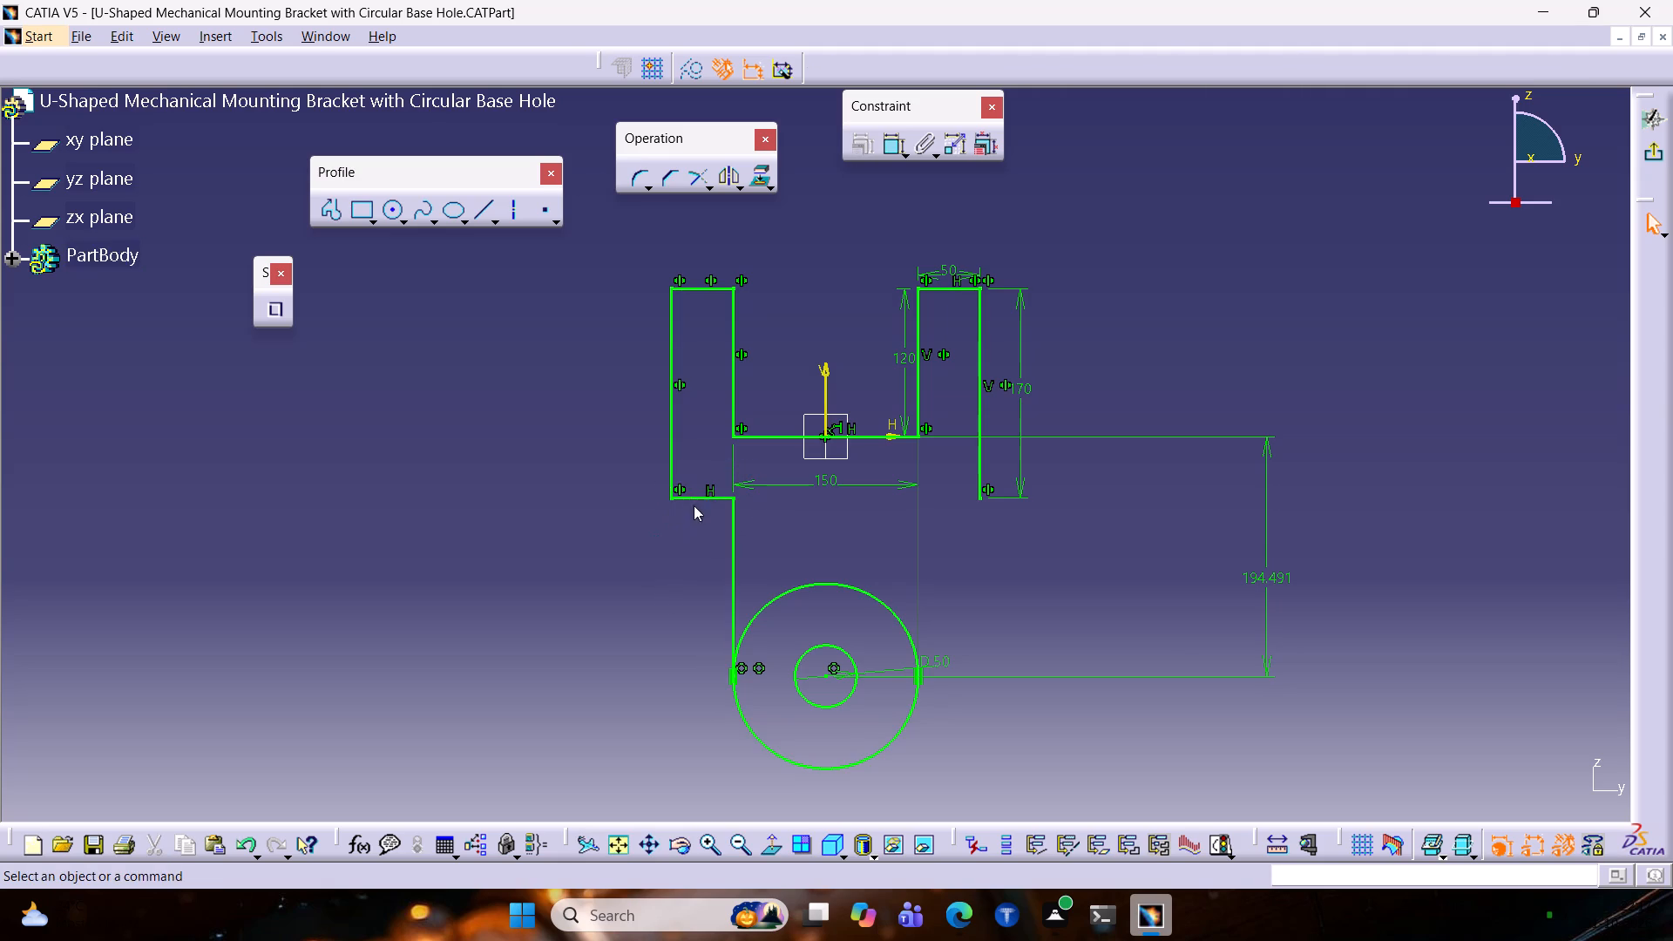
Mirror the new horizontal and vertical lines about the vertical axis to the right side of the bracket.
{"action": "left_click", "coordinate": [713, 498]}
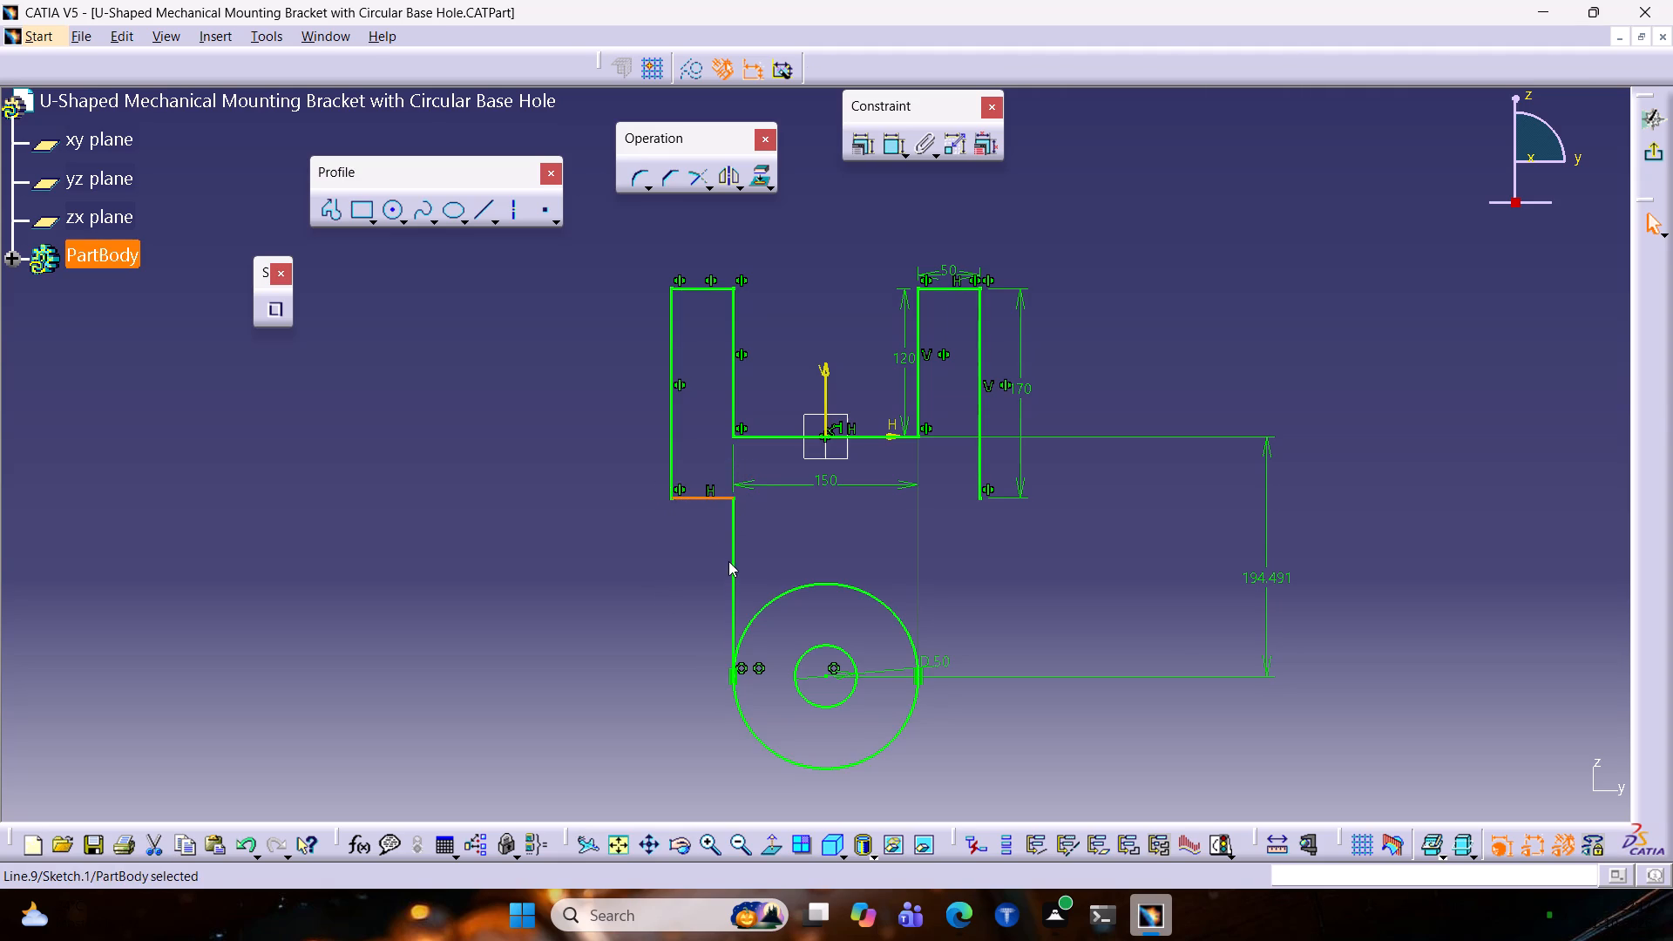
{"action": "left_click", "coordinate": [735, 555], "text": "ctrl"}
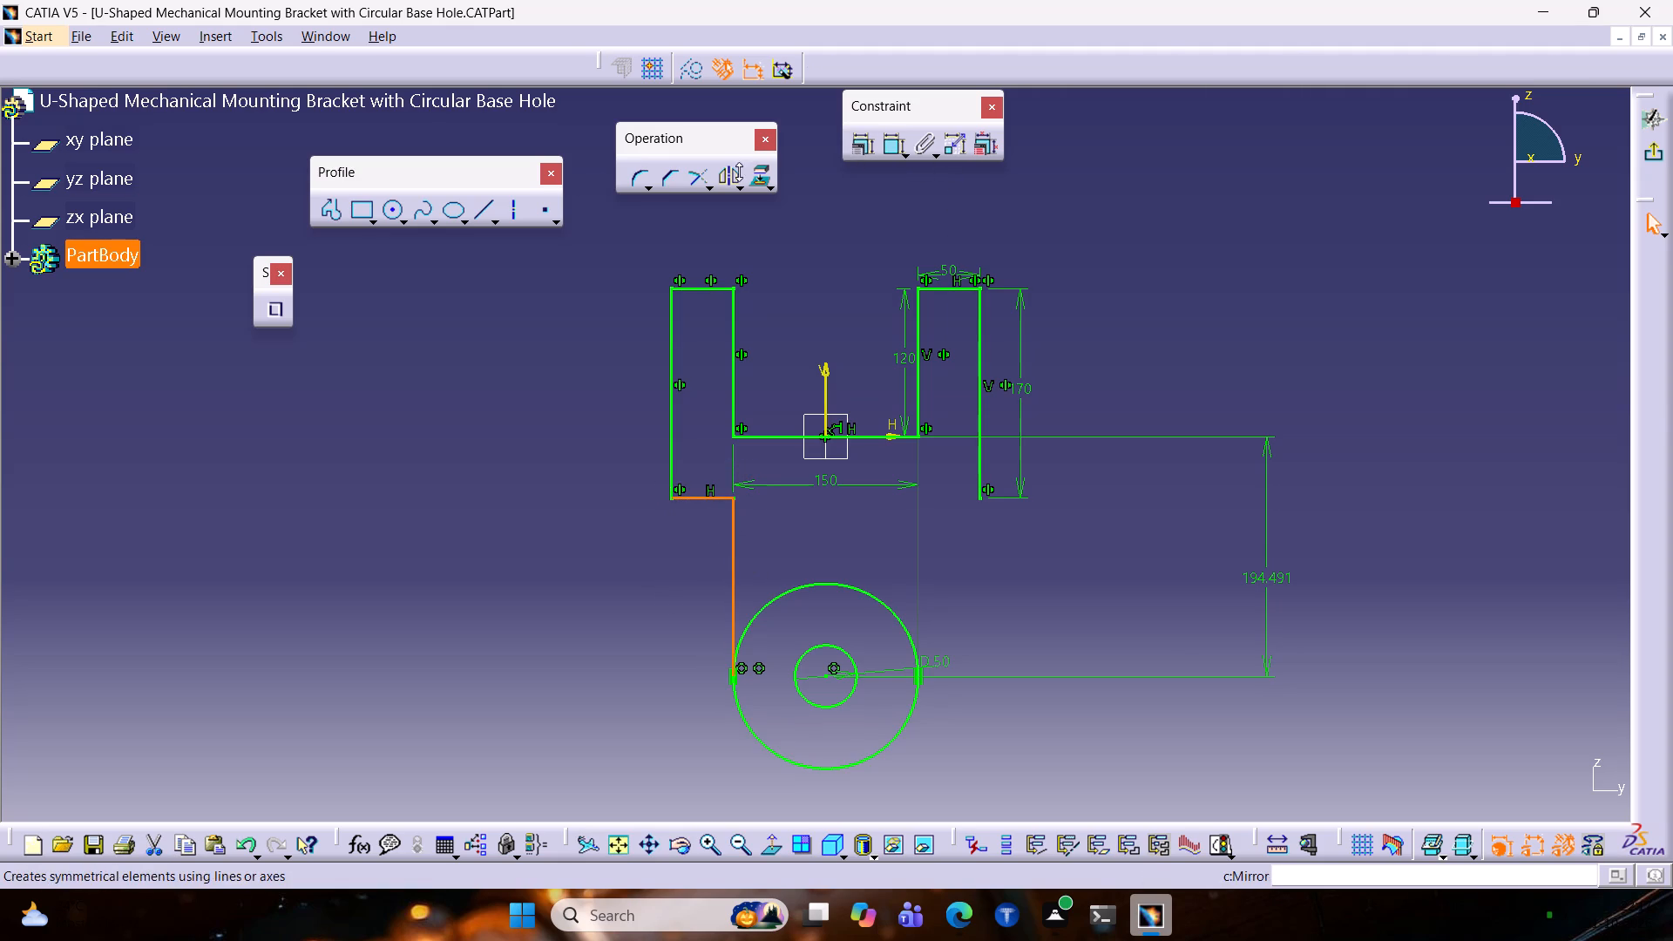
{"action": "left_click", "coordinate": [728, 179]}
{"action": "left_click", "coordinate": [826, 390]}
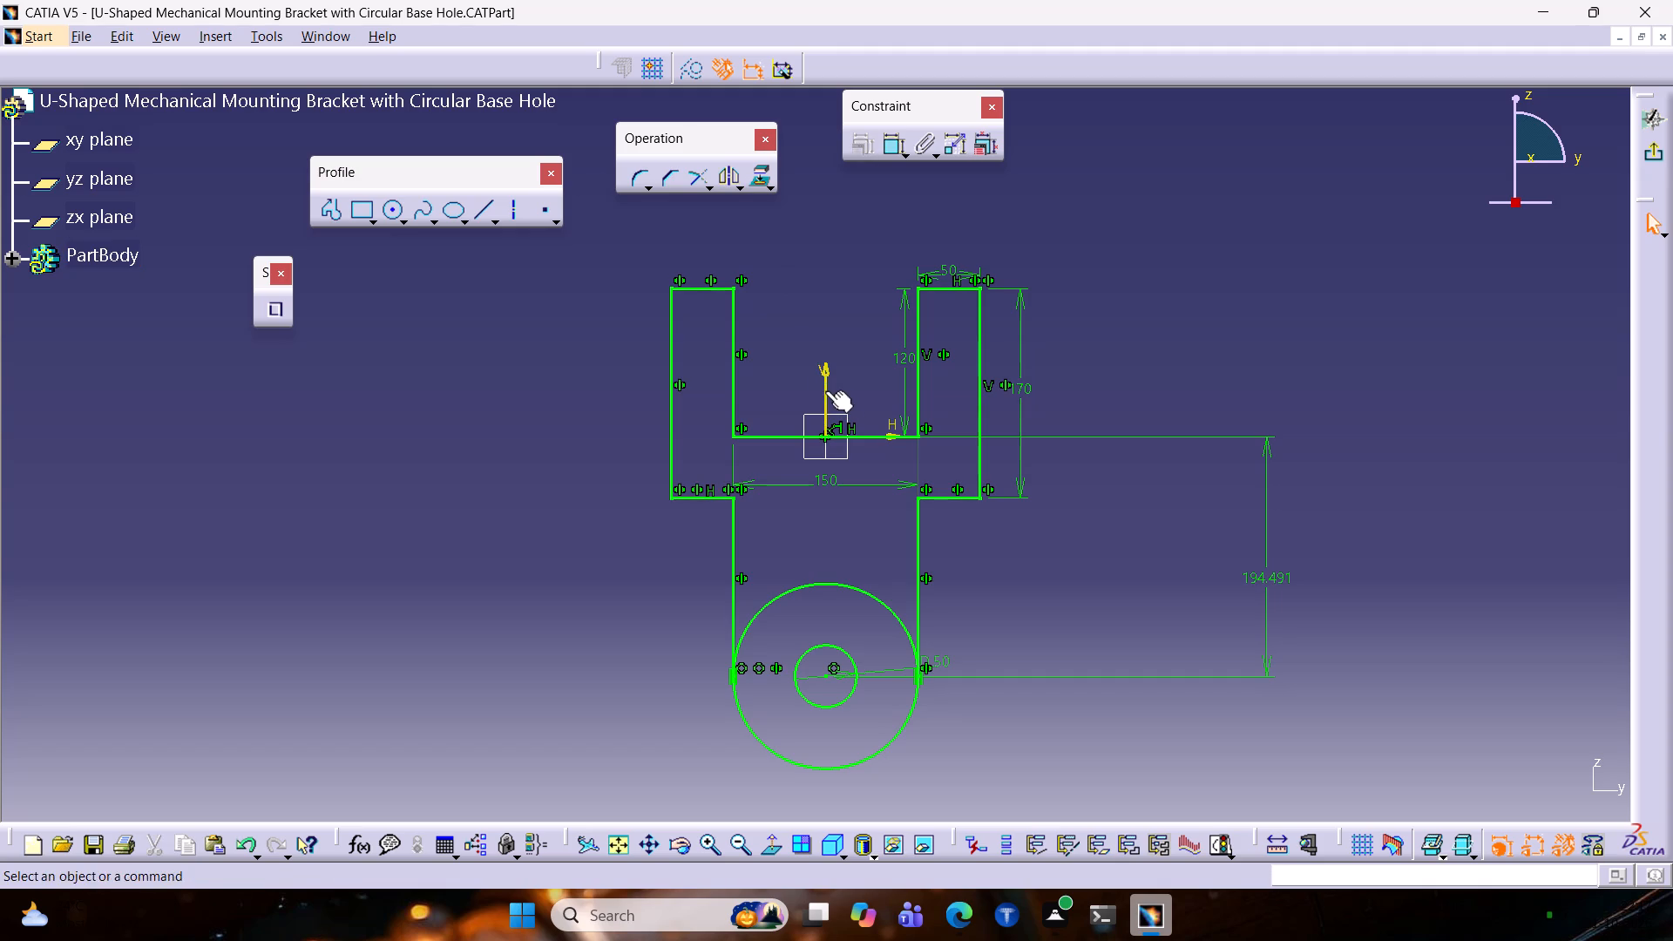
Round the corner between the horizontal and vertical lines below the left arm with a 50 mm radius.
{"action": "left_click", "coordinate": [638, 181]}
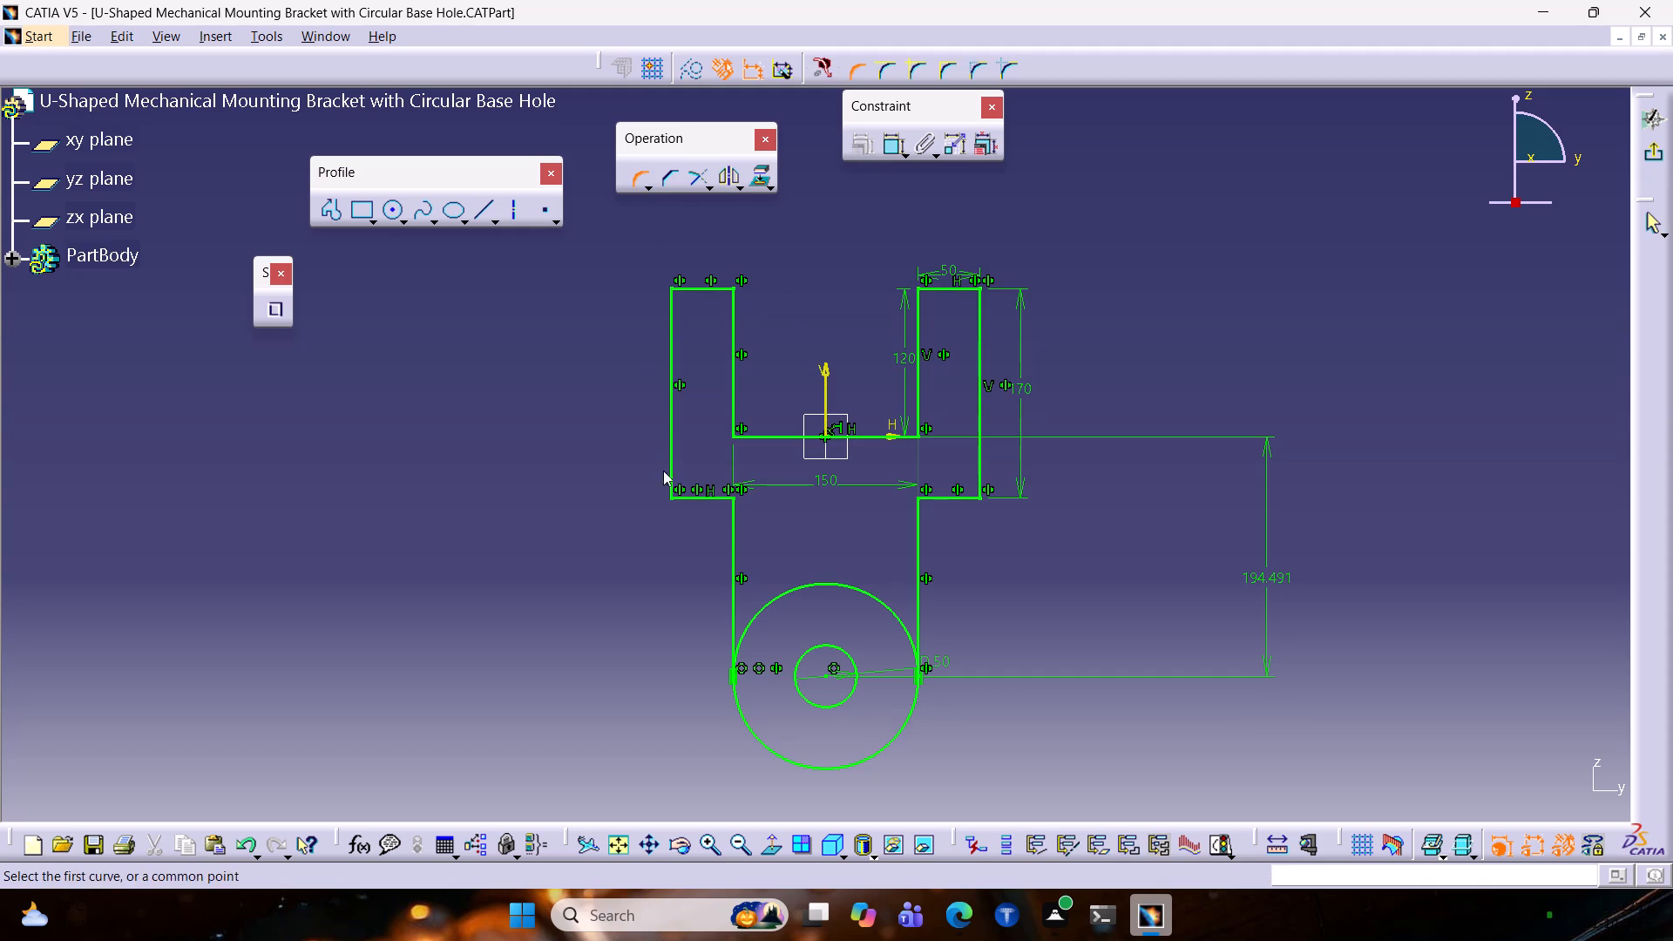
{"action": "left_click", "coordinate": [729, 525]}
{"action": "left_click", "coordinate": [715, 495]}
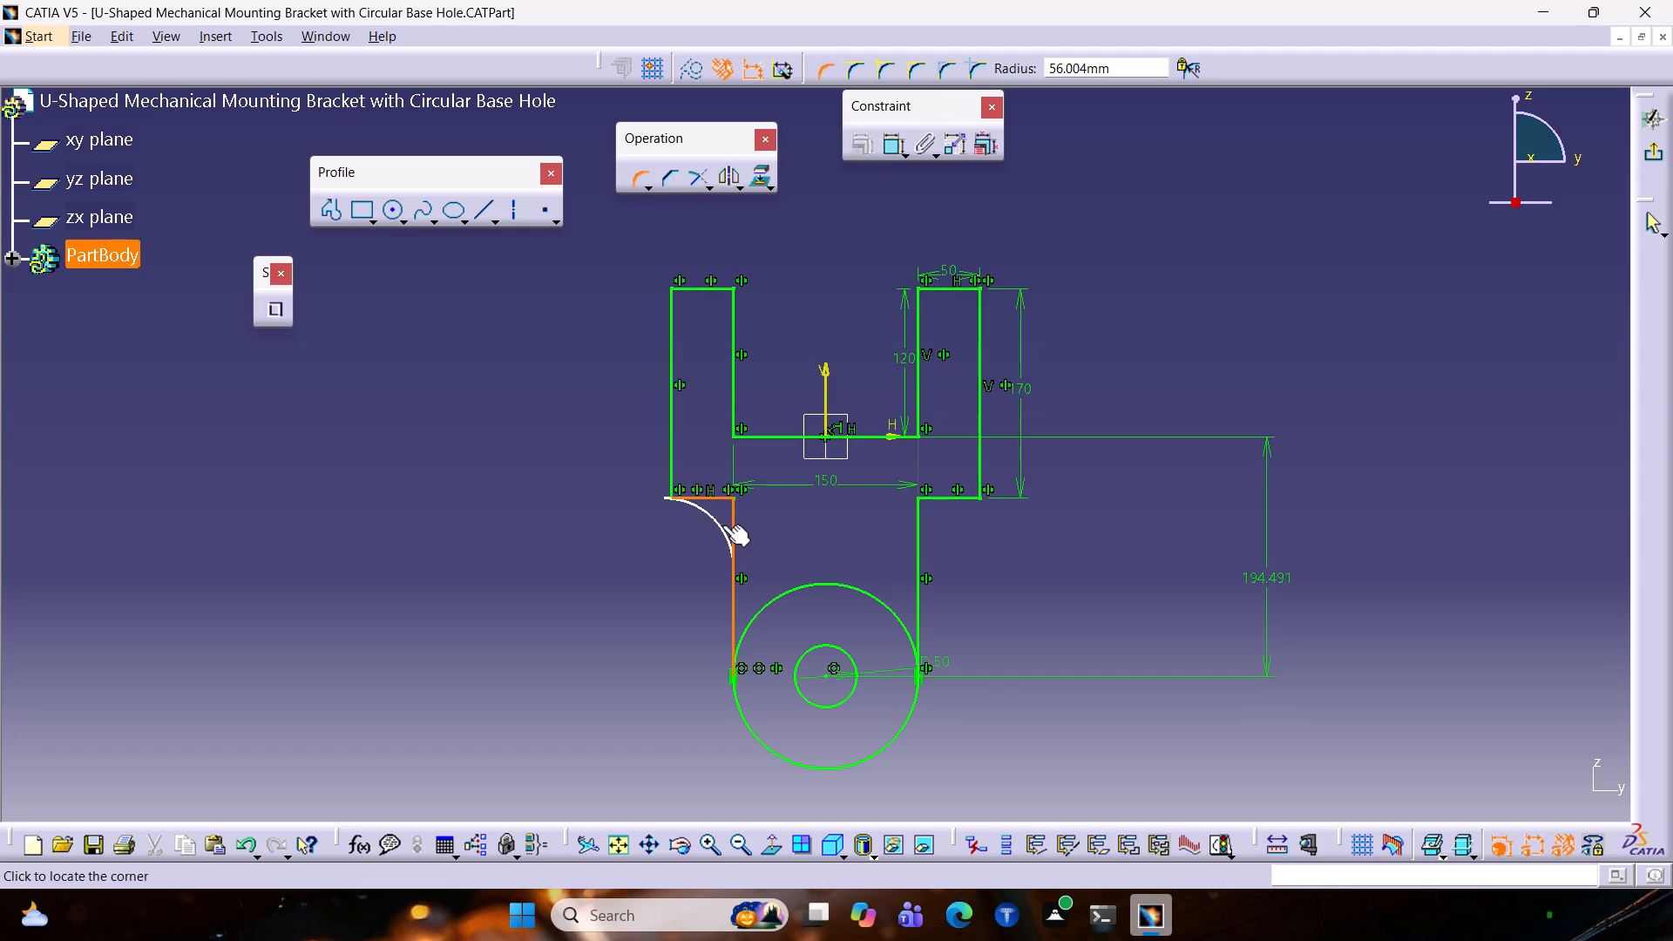
{"action": "type", "text": "50"}
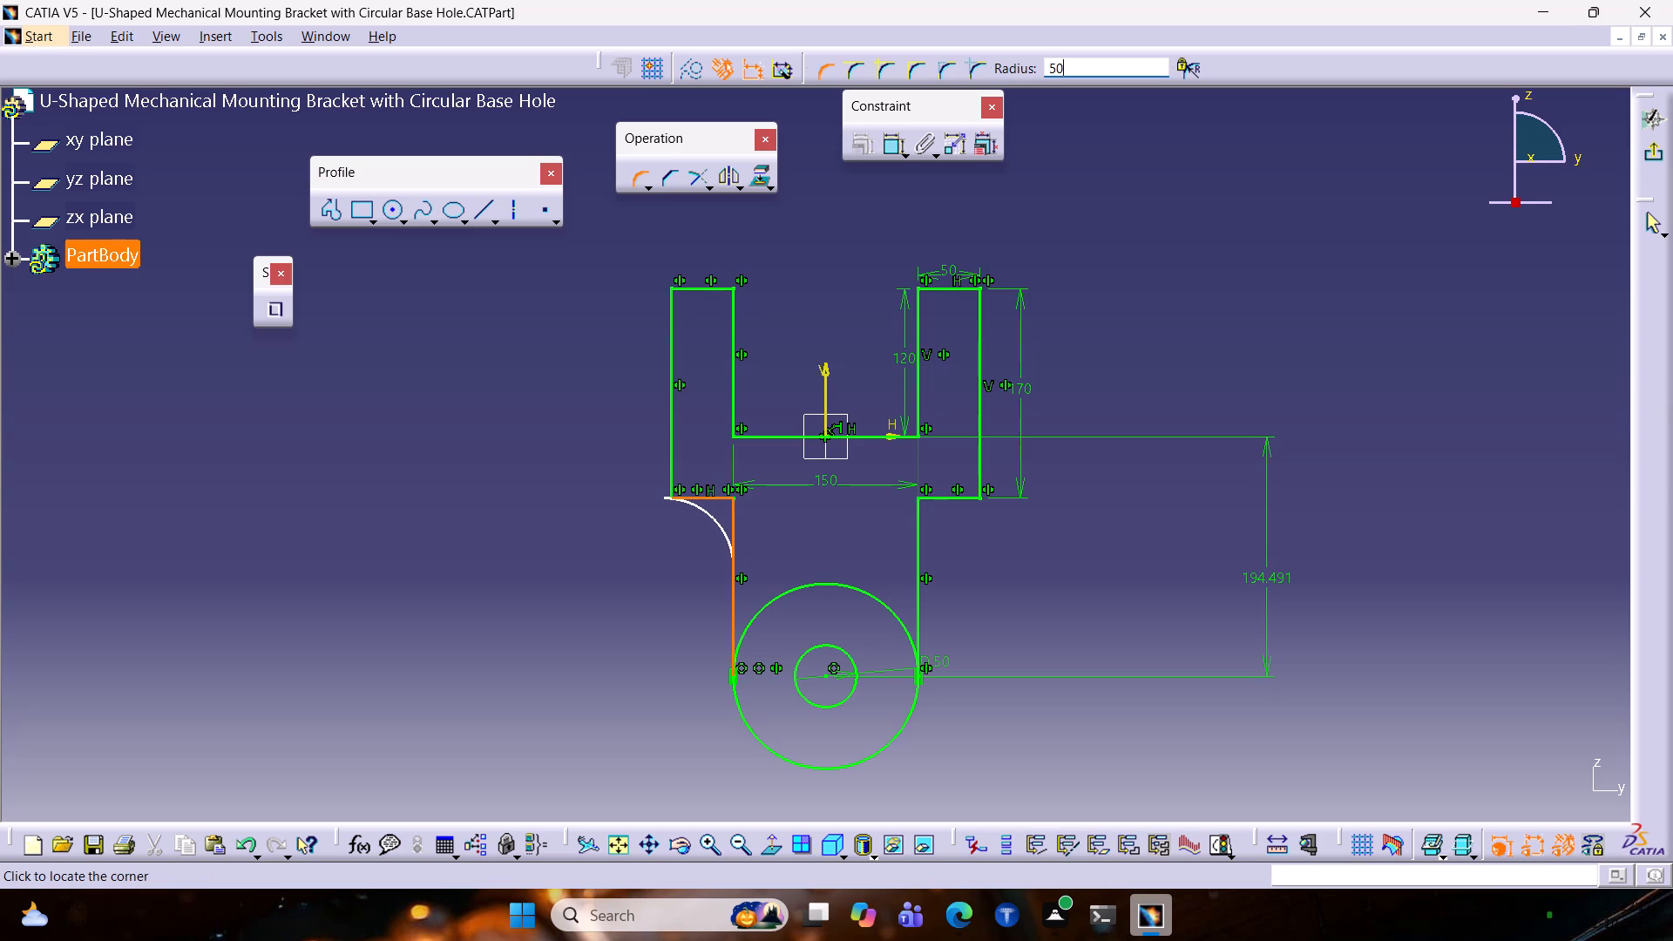
{"action": "key", "text": "Return"}
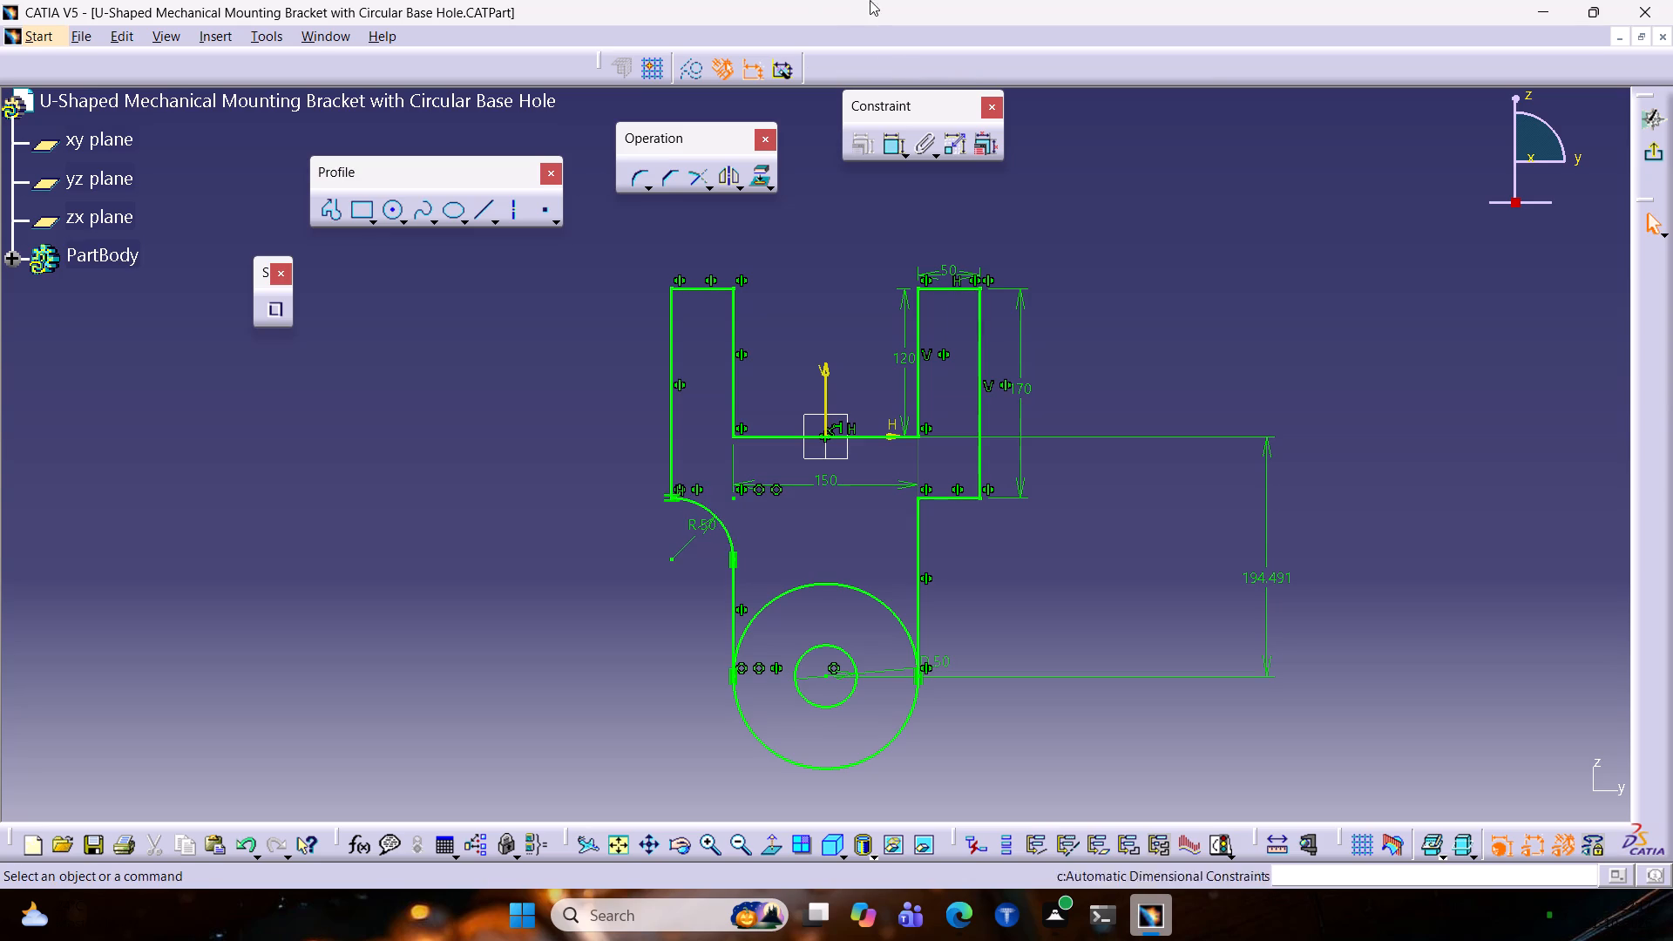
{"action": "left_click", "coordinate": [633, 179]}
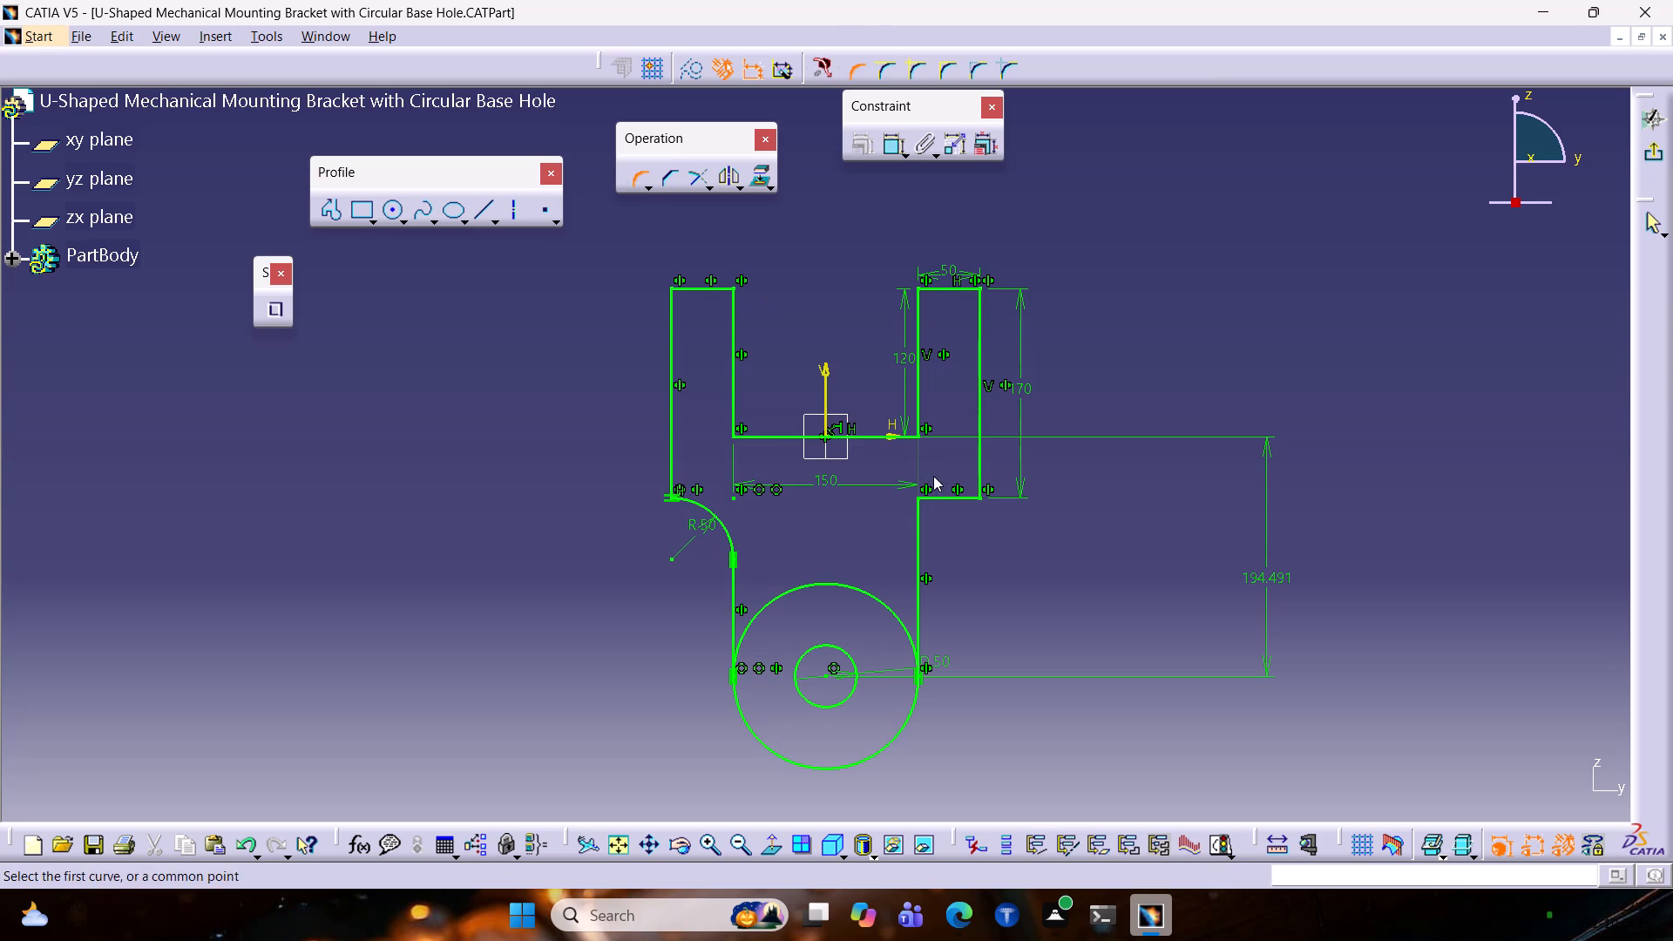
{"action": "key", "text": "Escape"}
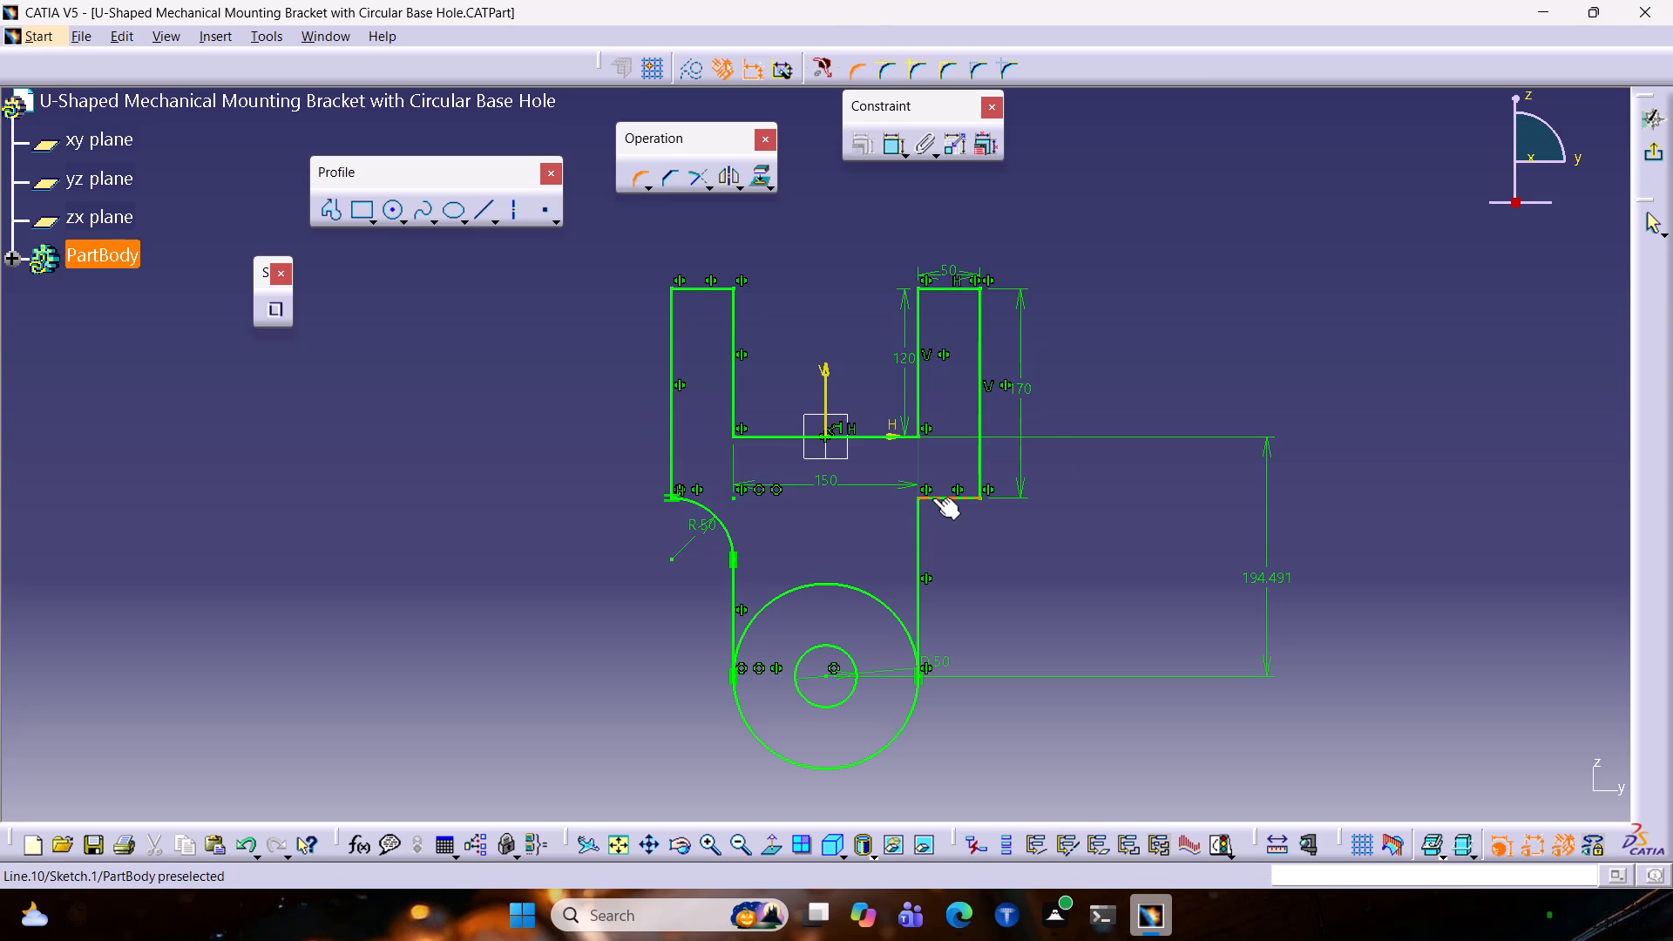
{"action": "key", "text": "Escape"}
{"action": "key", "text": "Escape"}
Mirror the 50 mm corner arc about the vertical axis to the right side.
{"action": "left_click", "coordinate": [712, 523]}
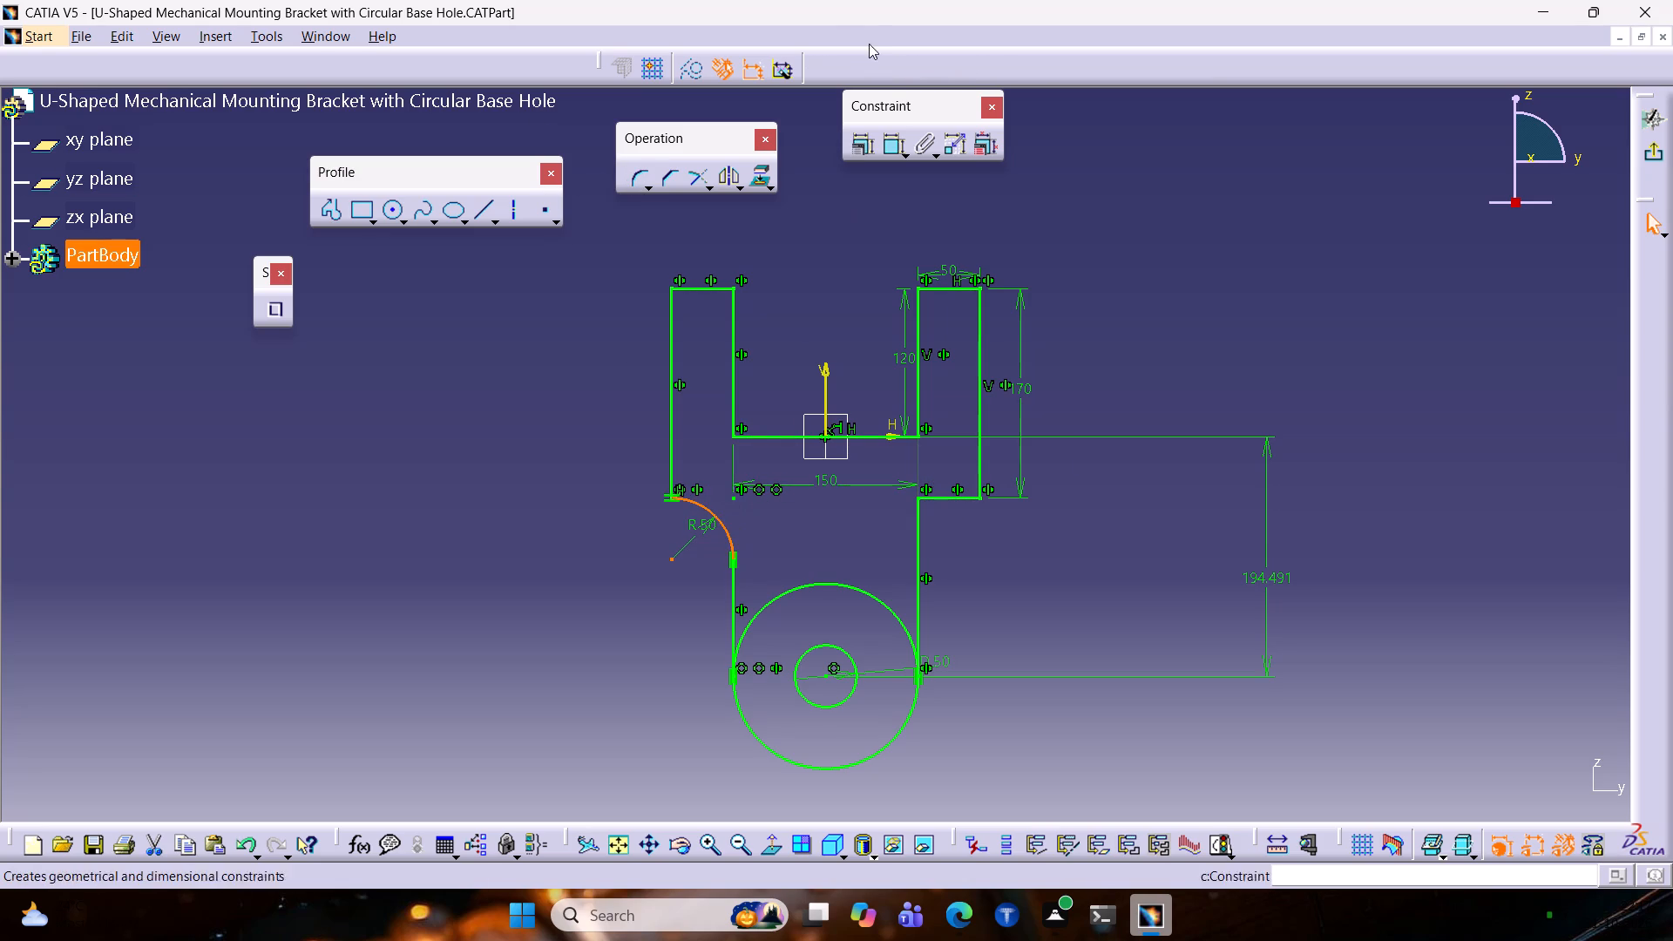
{"action": "left_click", "coordinate": [721, 173]}
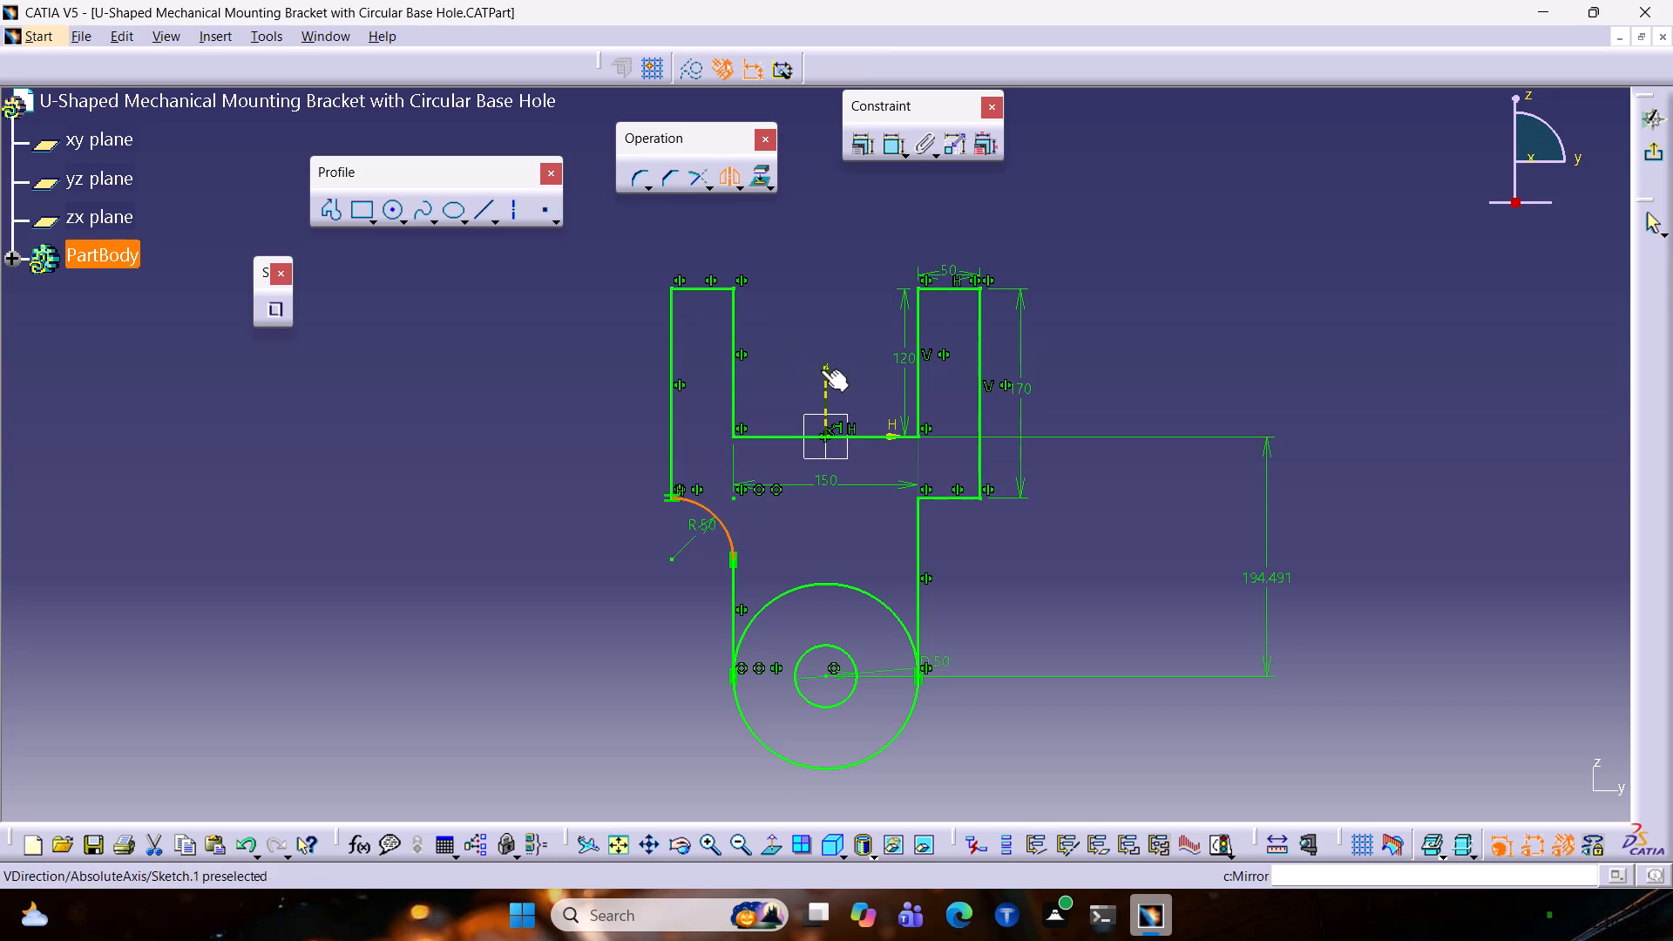
{"action": "left_click", "coordinate": [821, 369]}
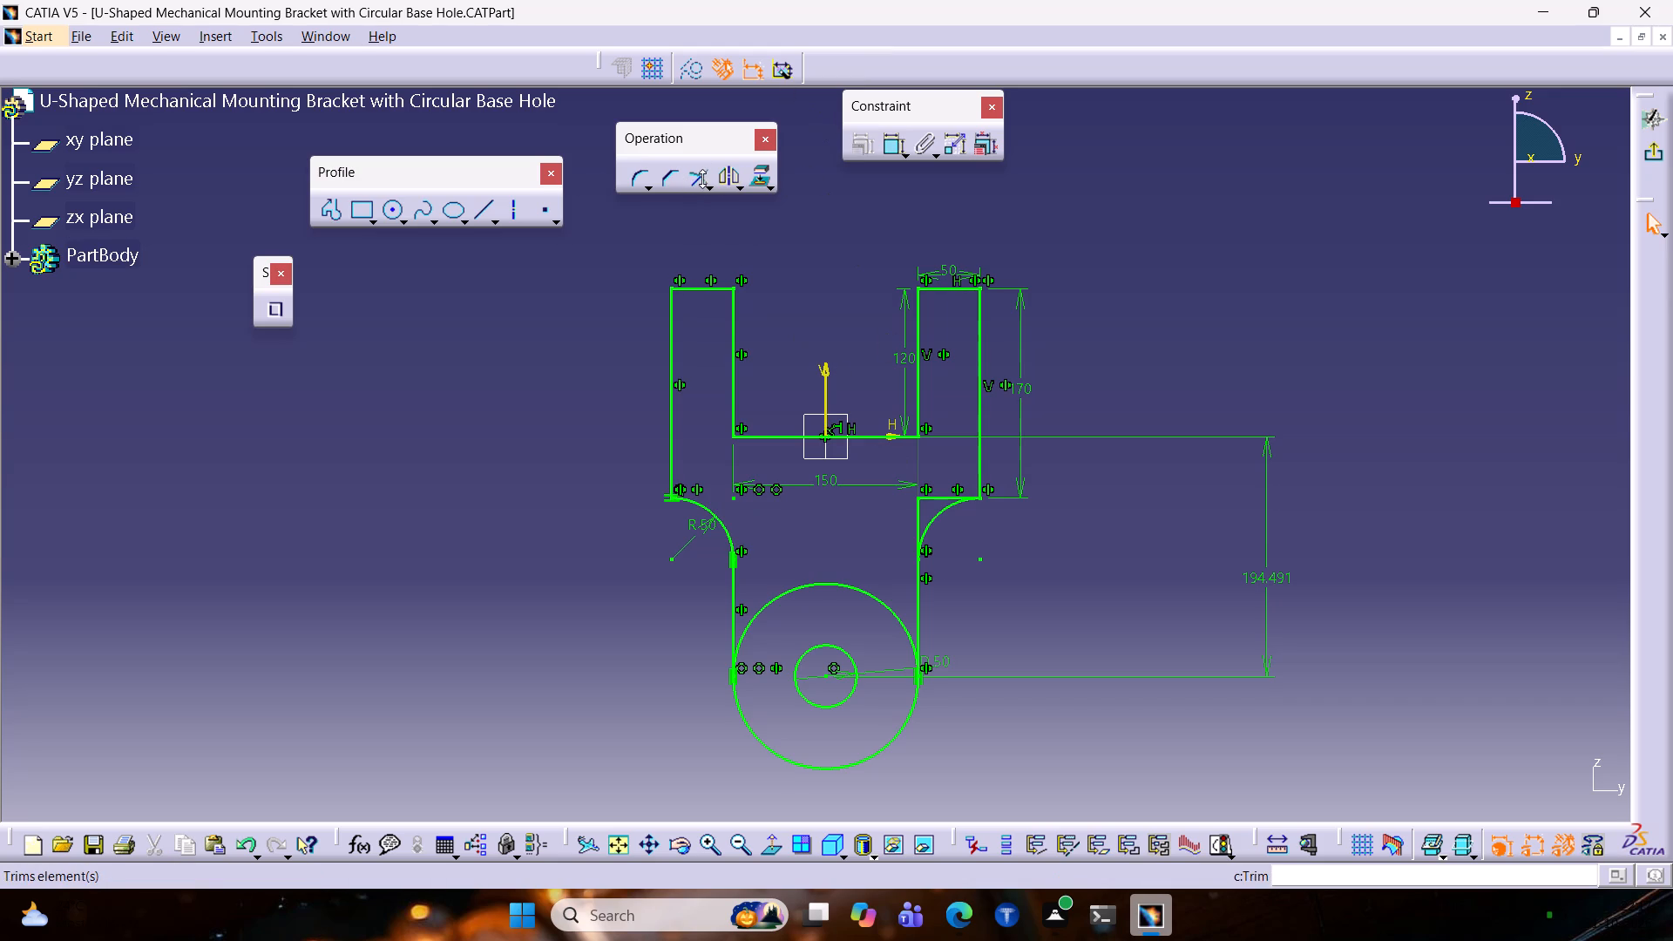
Quick Trim the horizontal line and the upper part of the vertical line outside the mirrored arc below the right arm.
{"action": "left_click", "coordinate": [702, 179]}
{"action": "left_click", "coordinate": [708, 182]}
{"action": "left_click", "coordinate": [801, 196]}
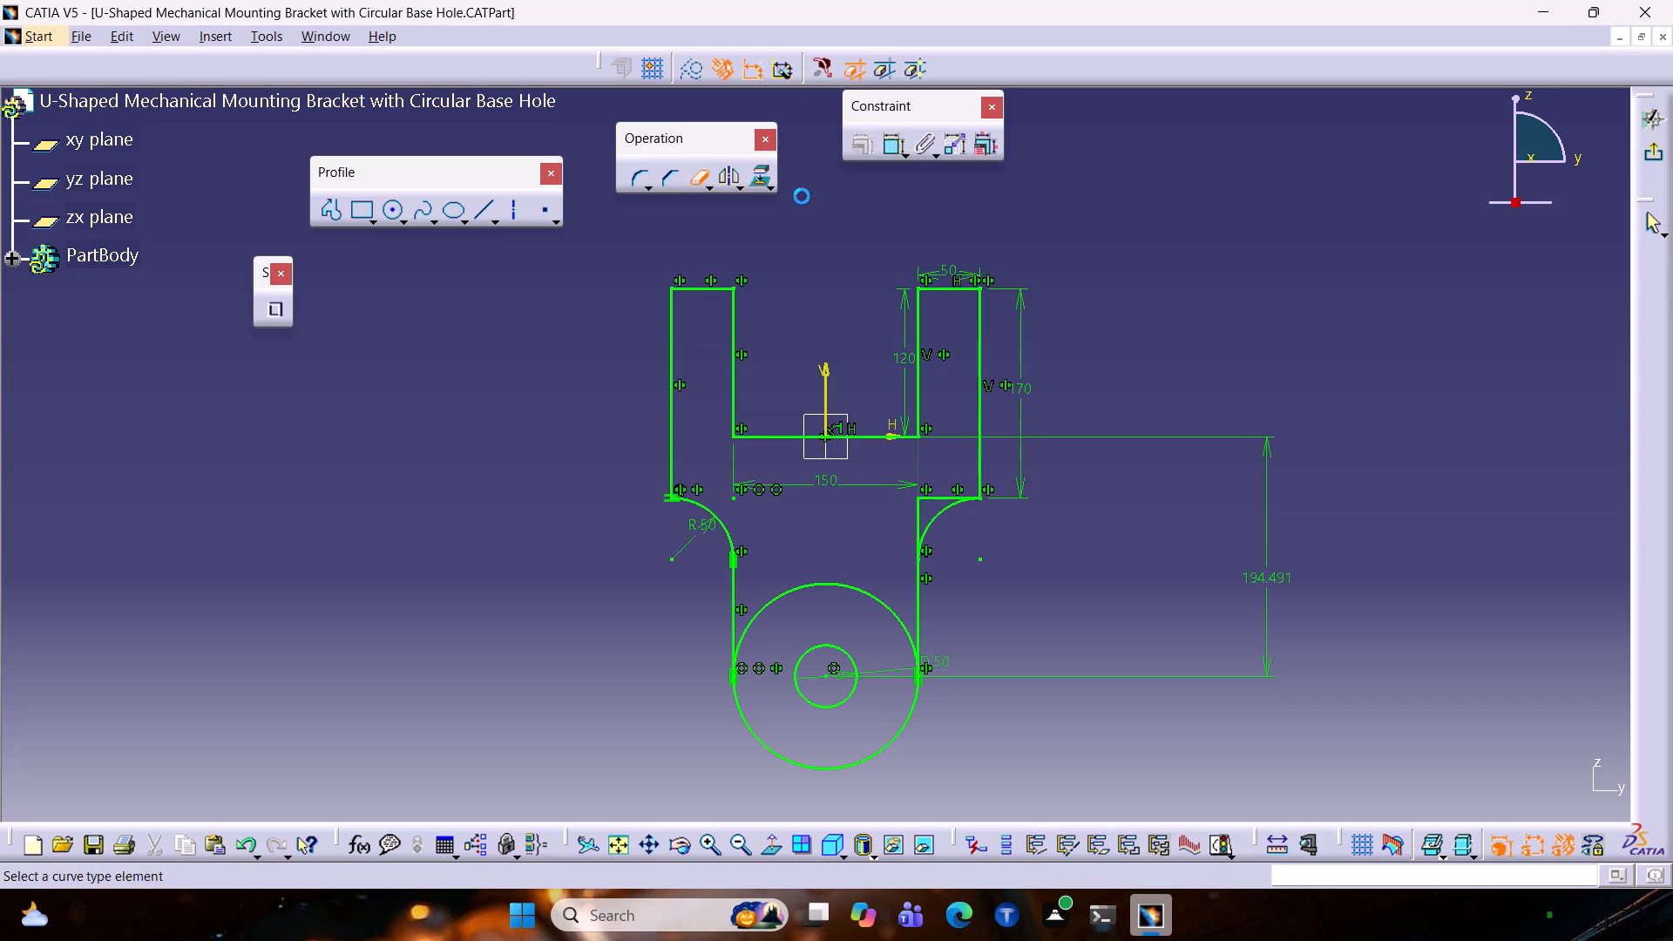
{"action": "left_click", "coordinate": [925, 501]}
{"action": "left_click", "coordinate": [917, 510]}
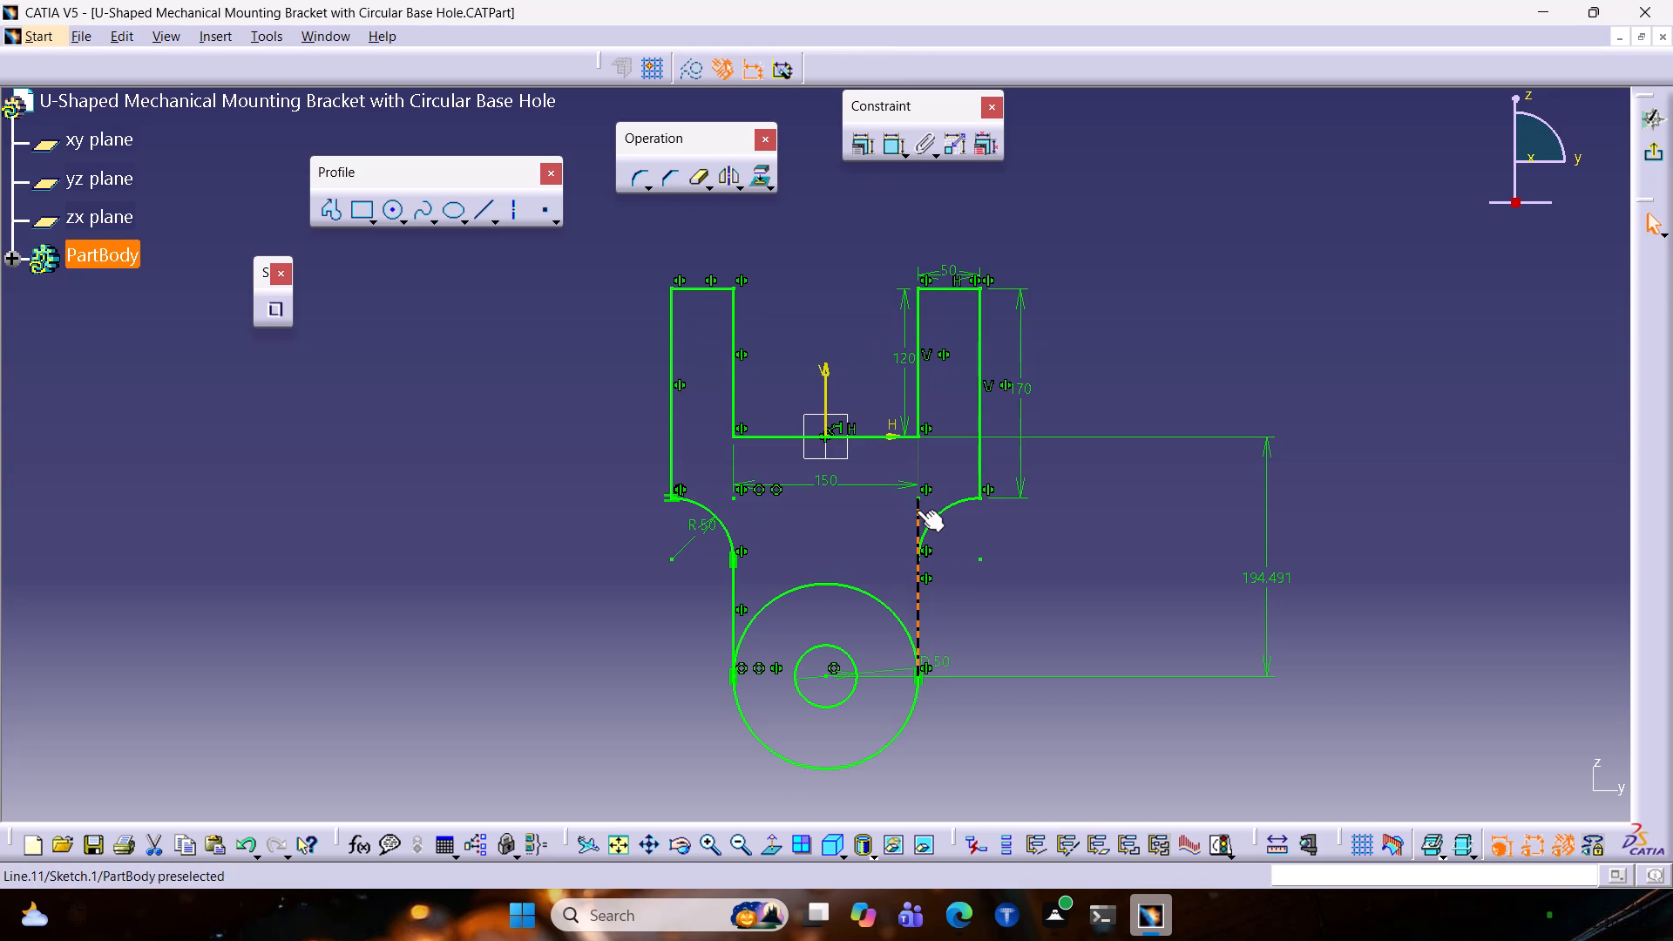
{"action": "double_click", "coordinate": [691, 175]}
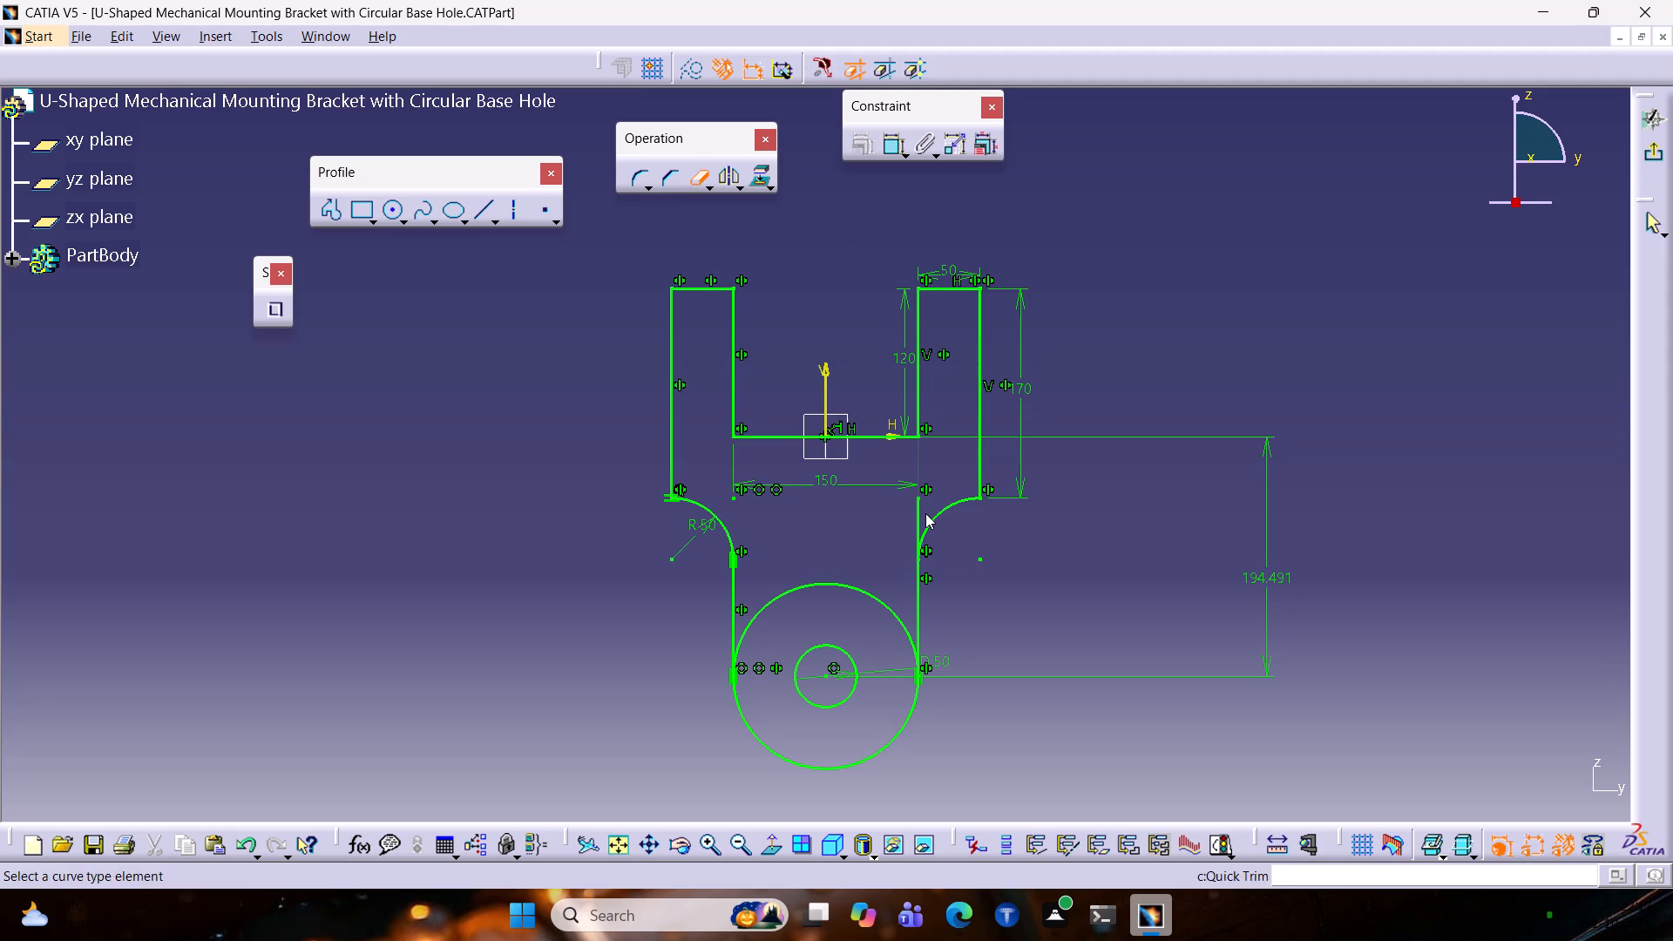
{"action": "left_click", "coordinate": [921, 510]}
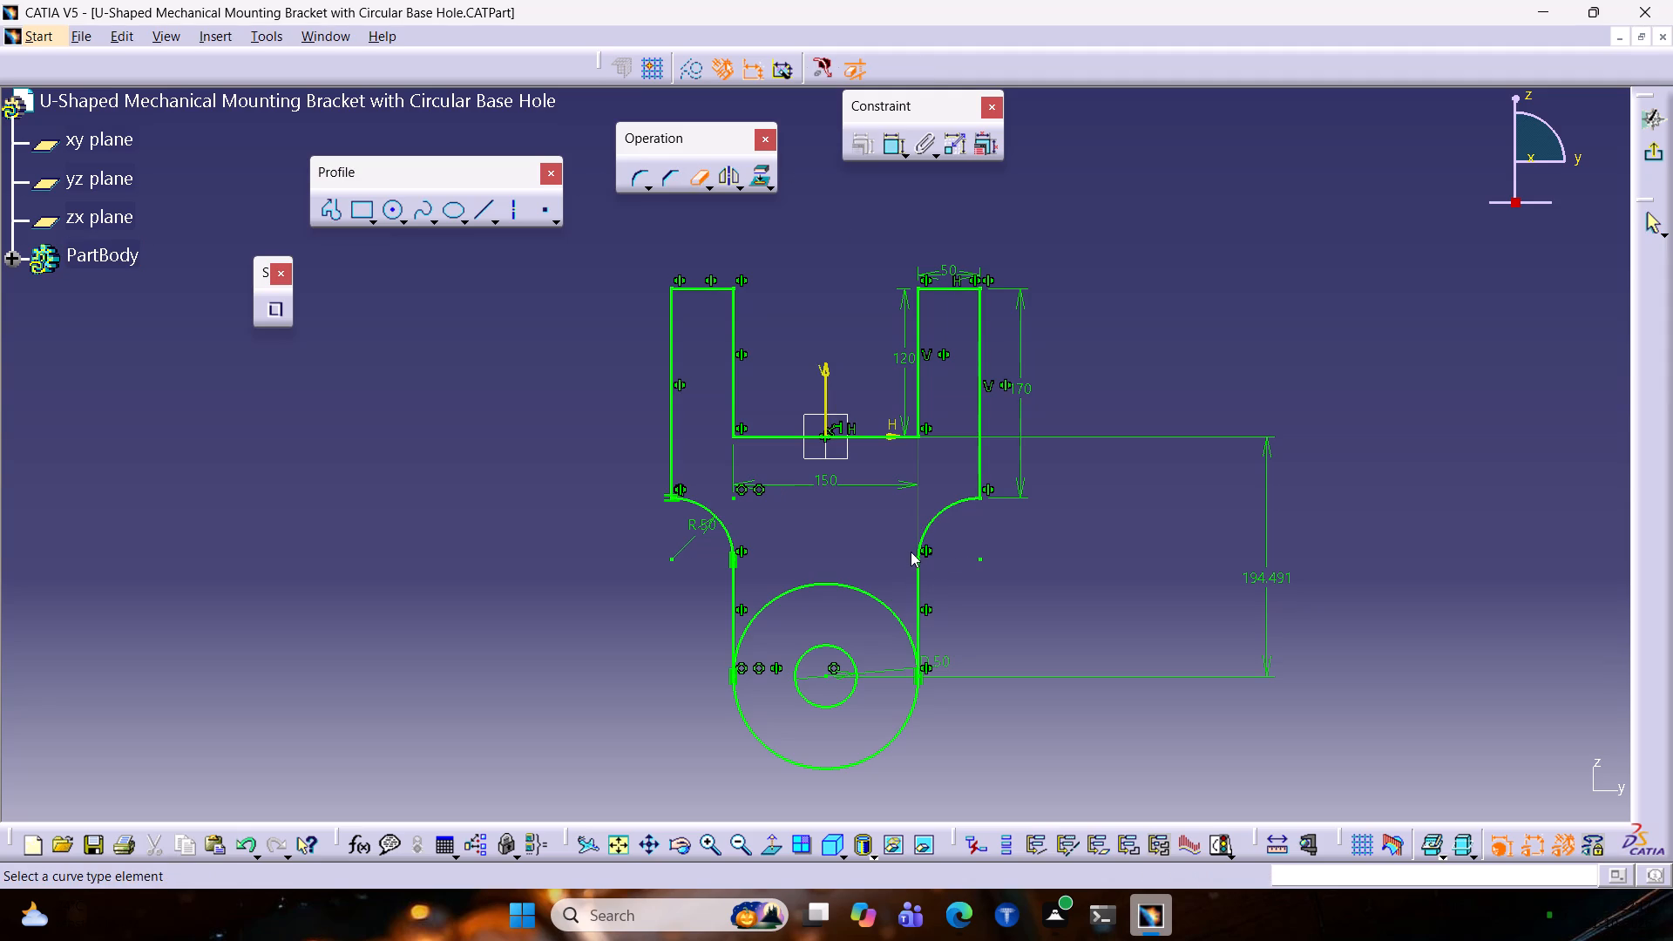
Trim away the upper half of the 75 mm radius circle between the two vertical lines.
{"action": "left_click", "coordinate": [814, 586]}
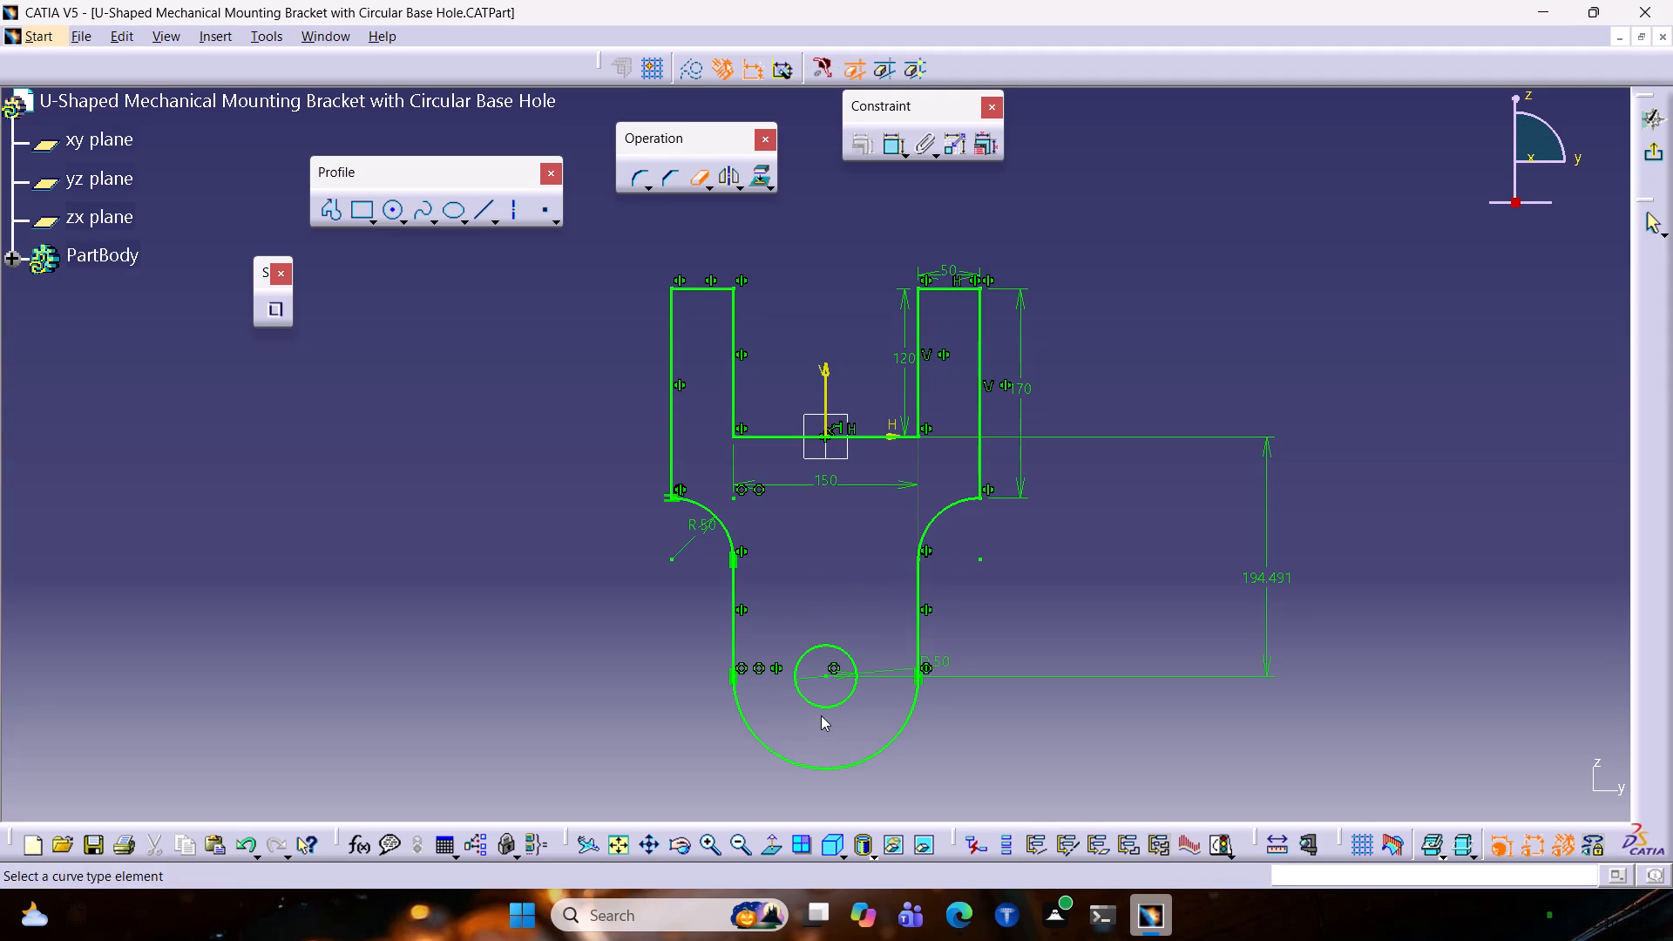
{"action": "key", "text": "Escape"}
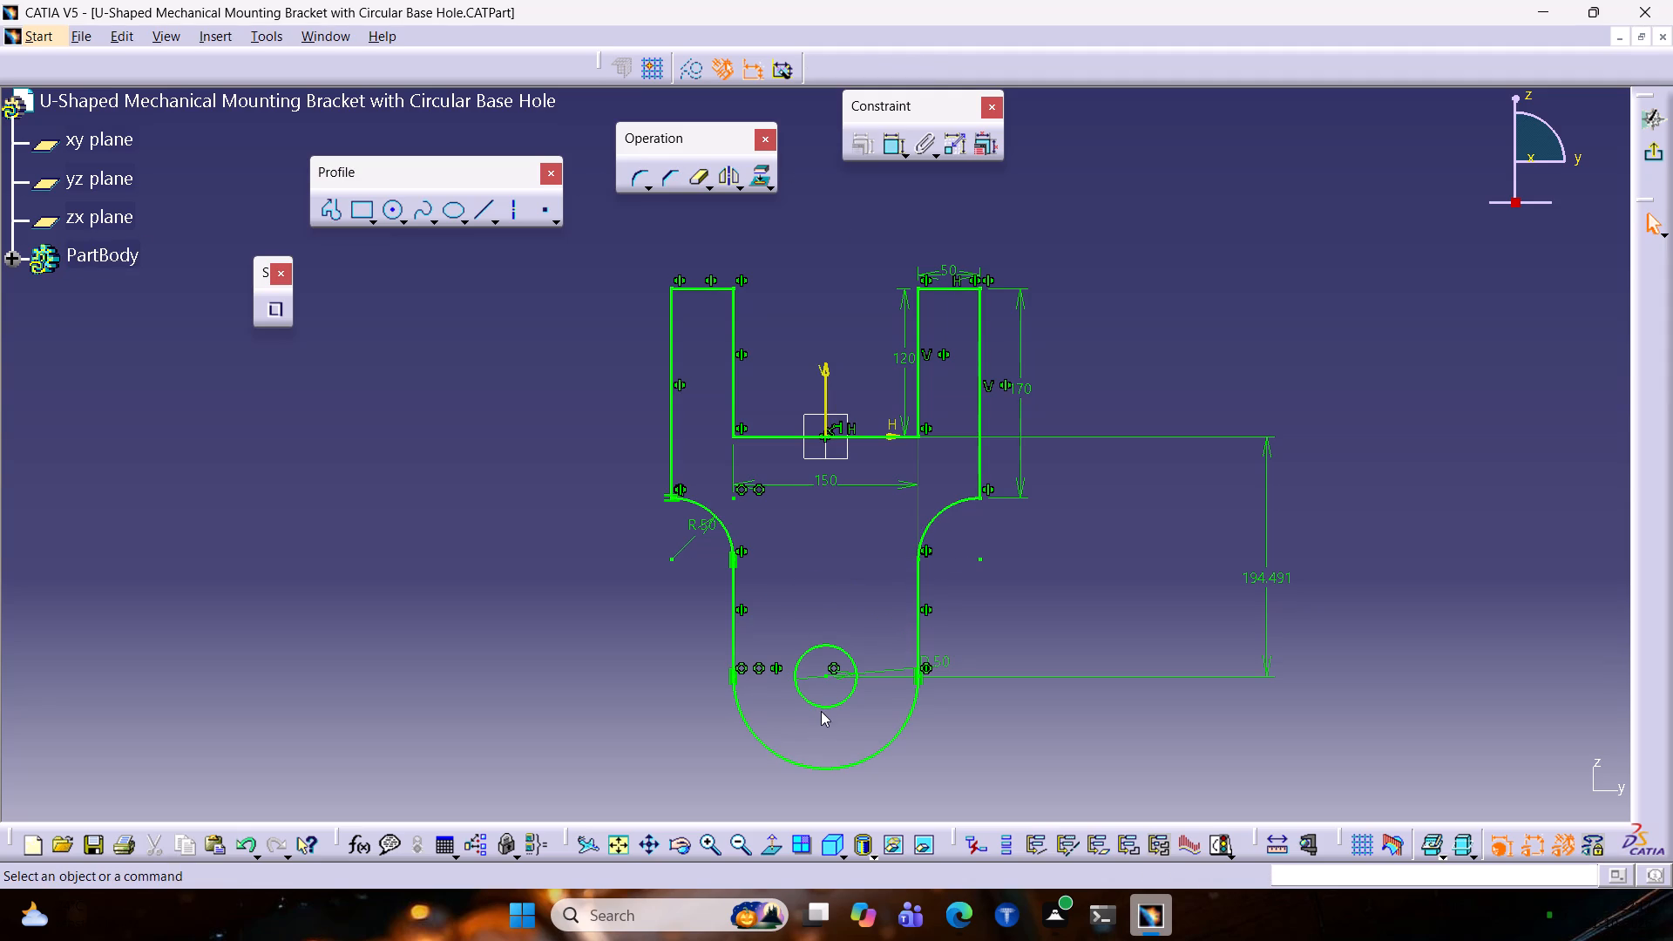
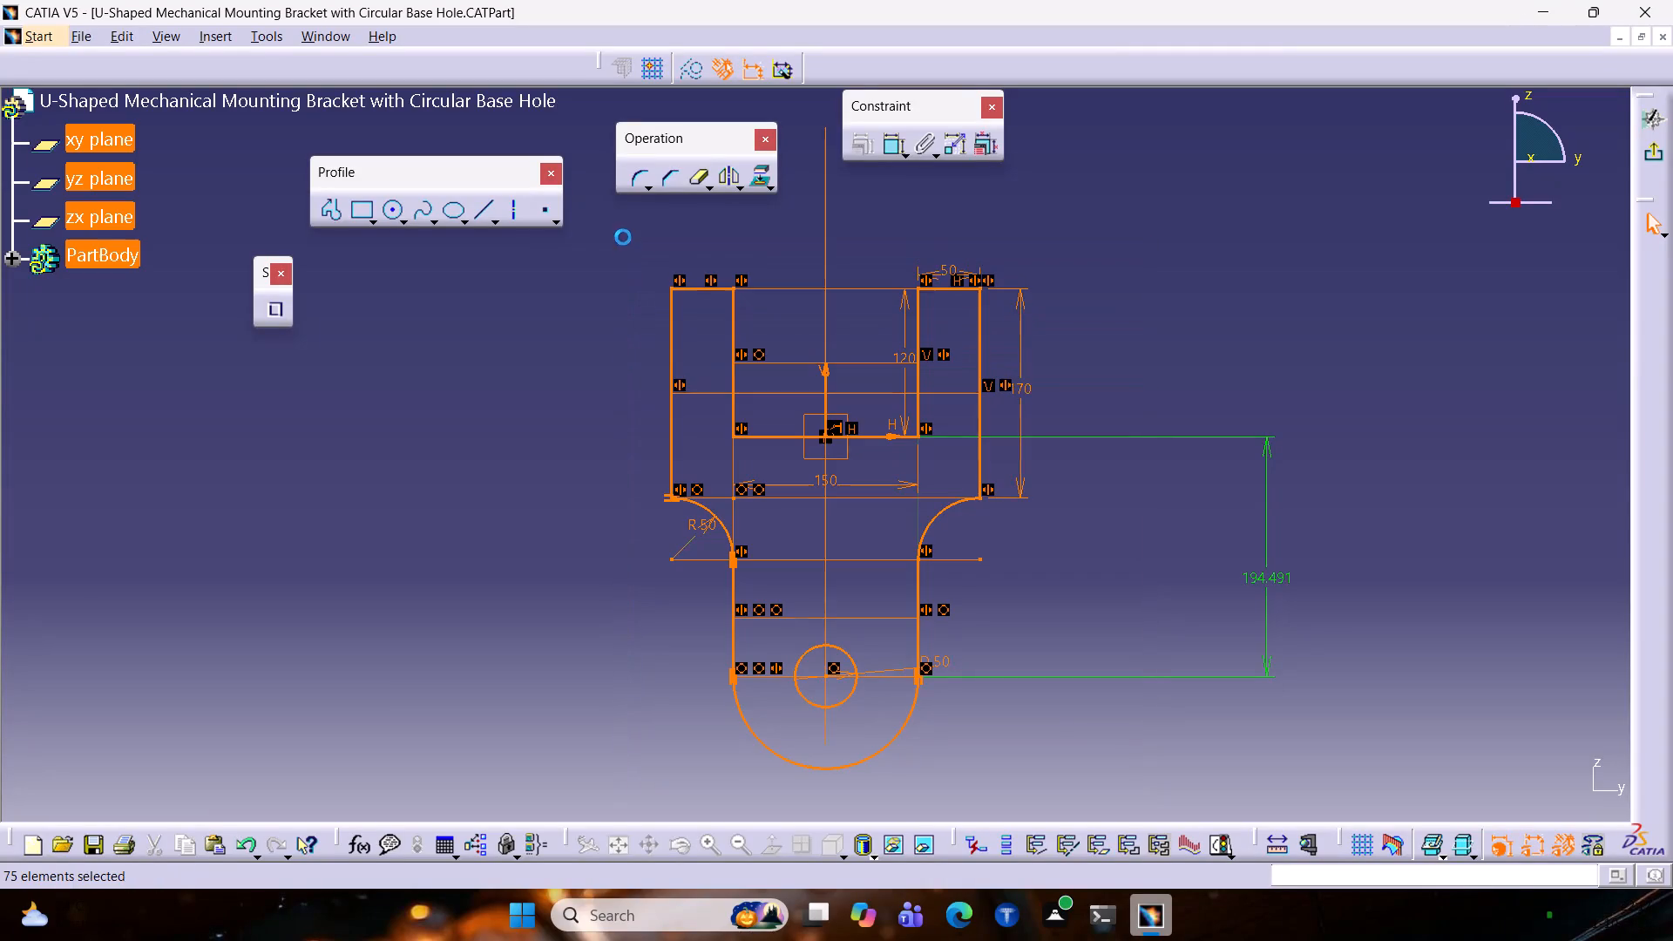
Delete all the selected geometry and constraints of the bracket profile from the sketch.
{"action": "key", "text": "Delete"}
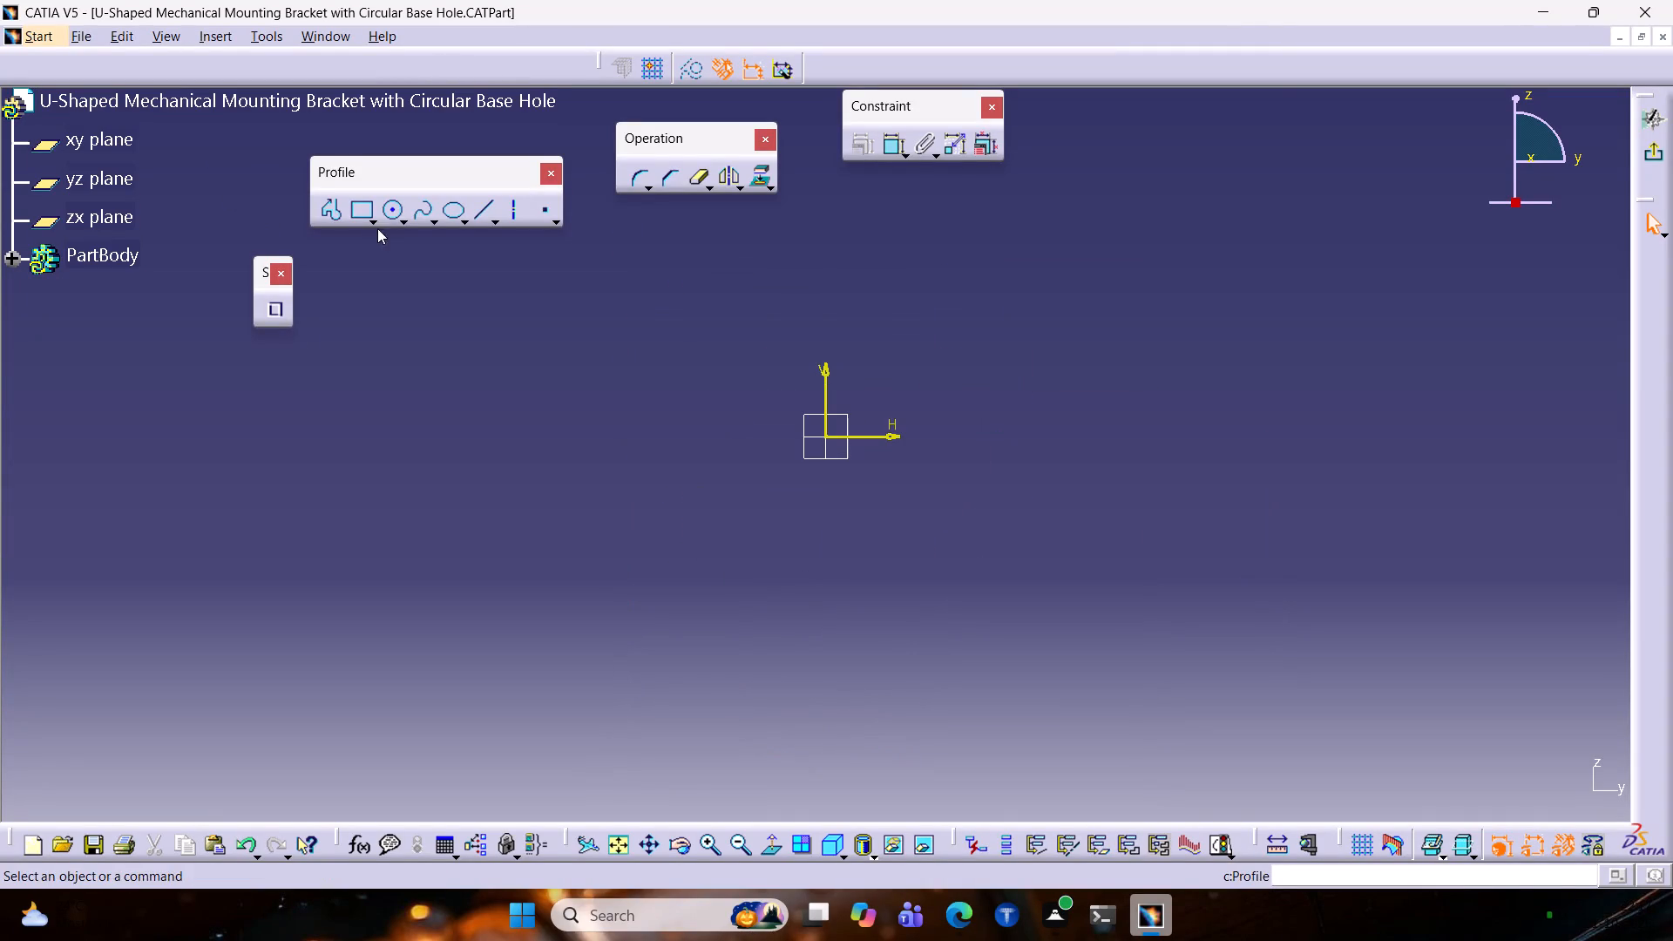
Draw a closed rectangular profile from the origin, about 238 mm wide and 207 mm tall, below the horizontal axis.
{"action": "left_click", "coordinate": [329, 217]}
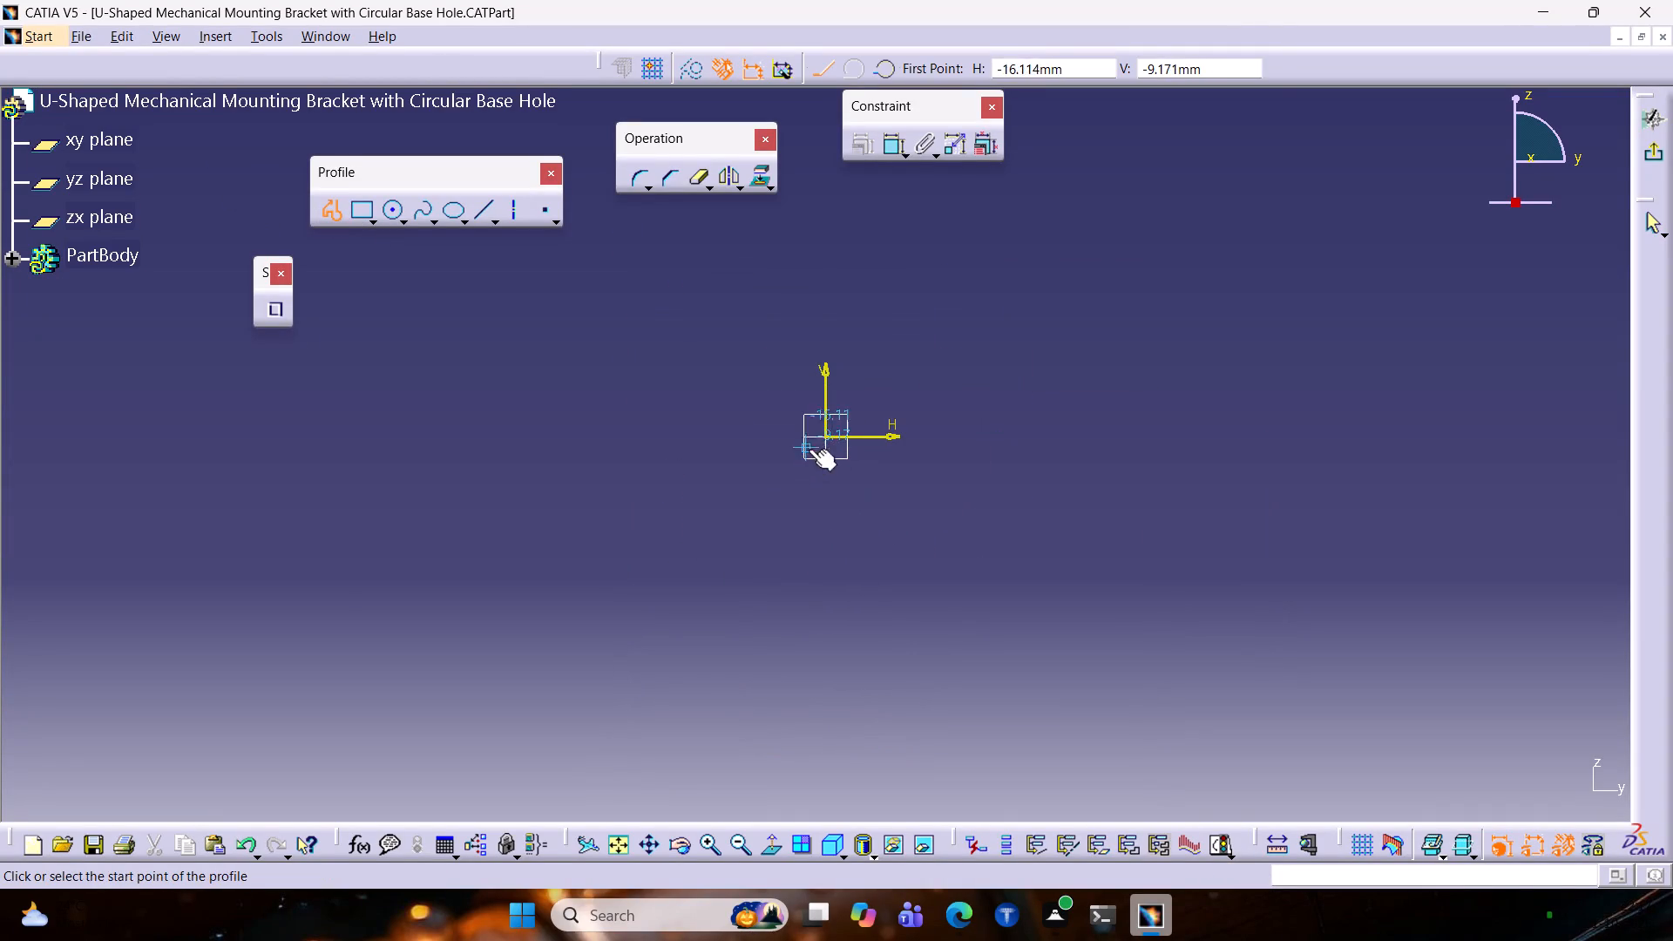
{"action": "left_click", "coordinate": [828, 438]}
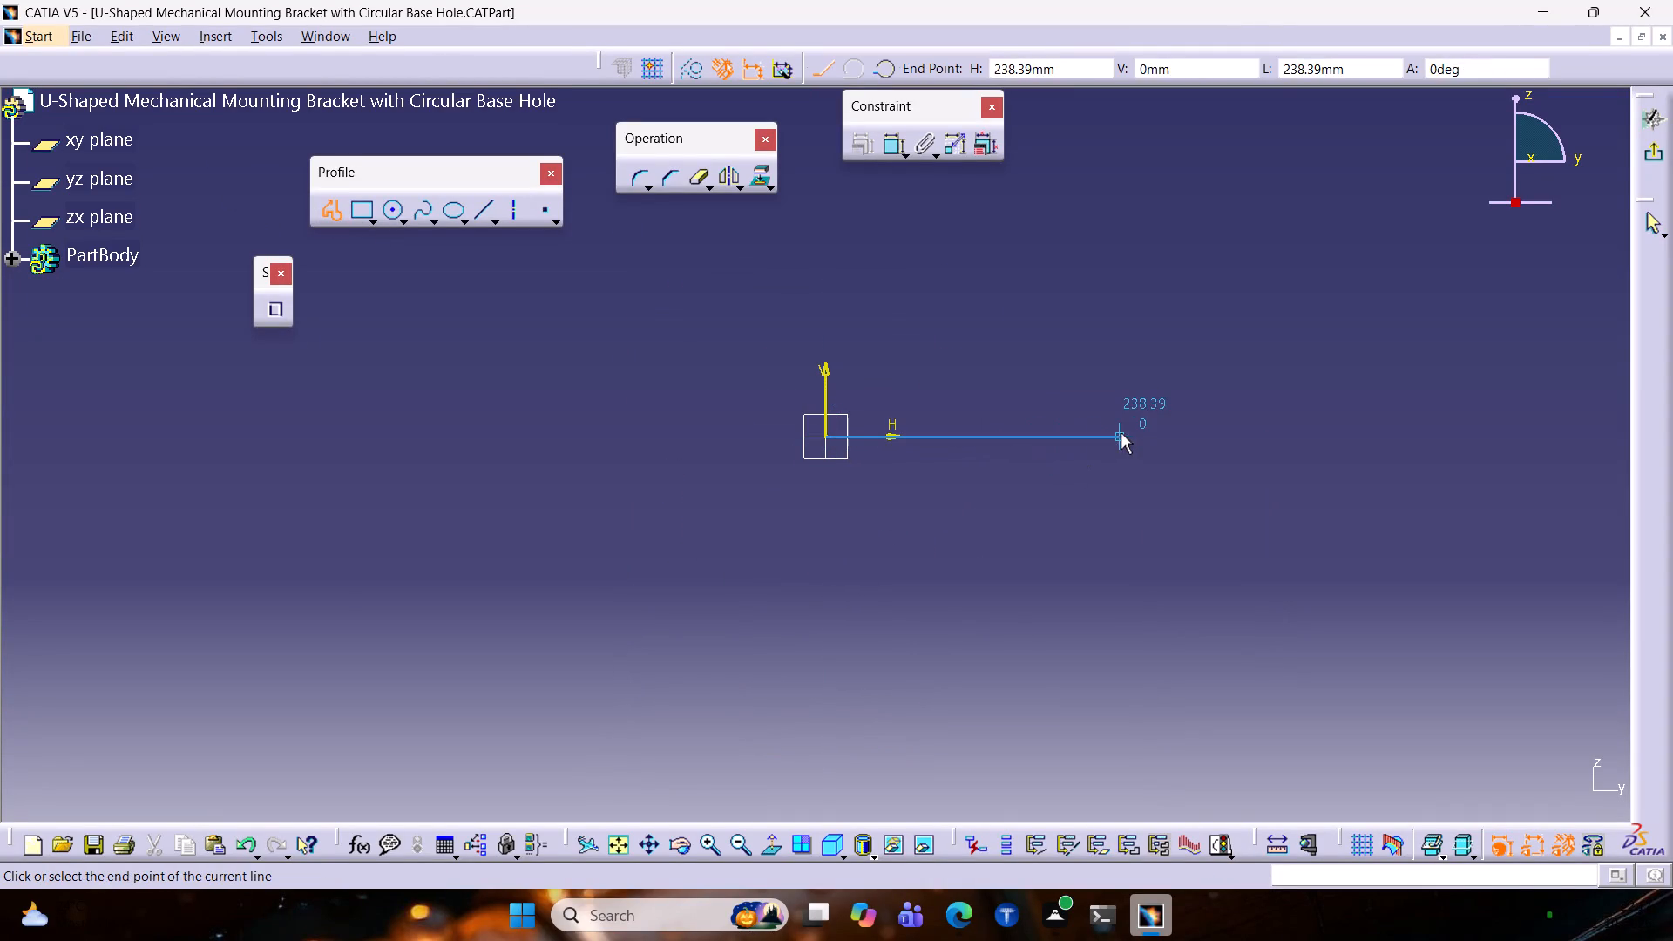
{"action": "left_click", "coordinate": [1121, 432]}
{"action": "left_click", "coordinate": [1124, 689]}
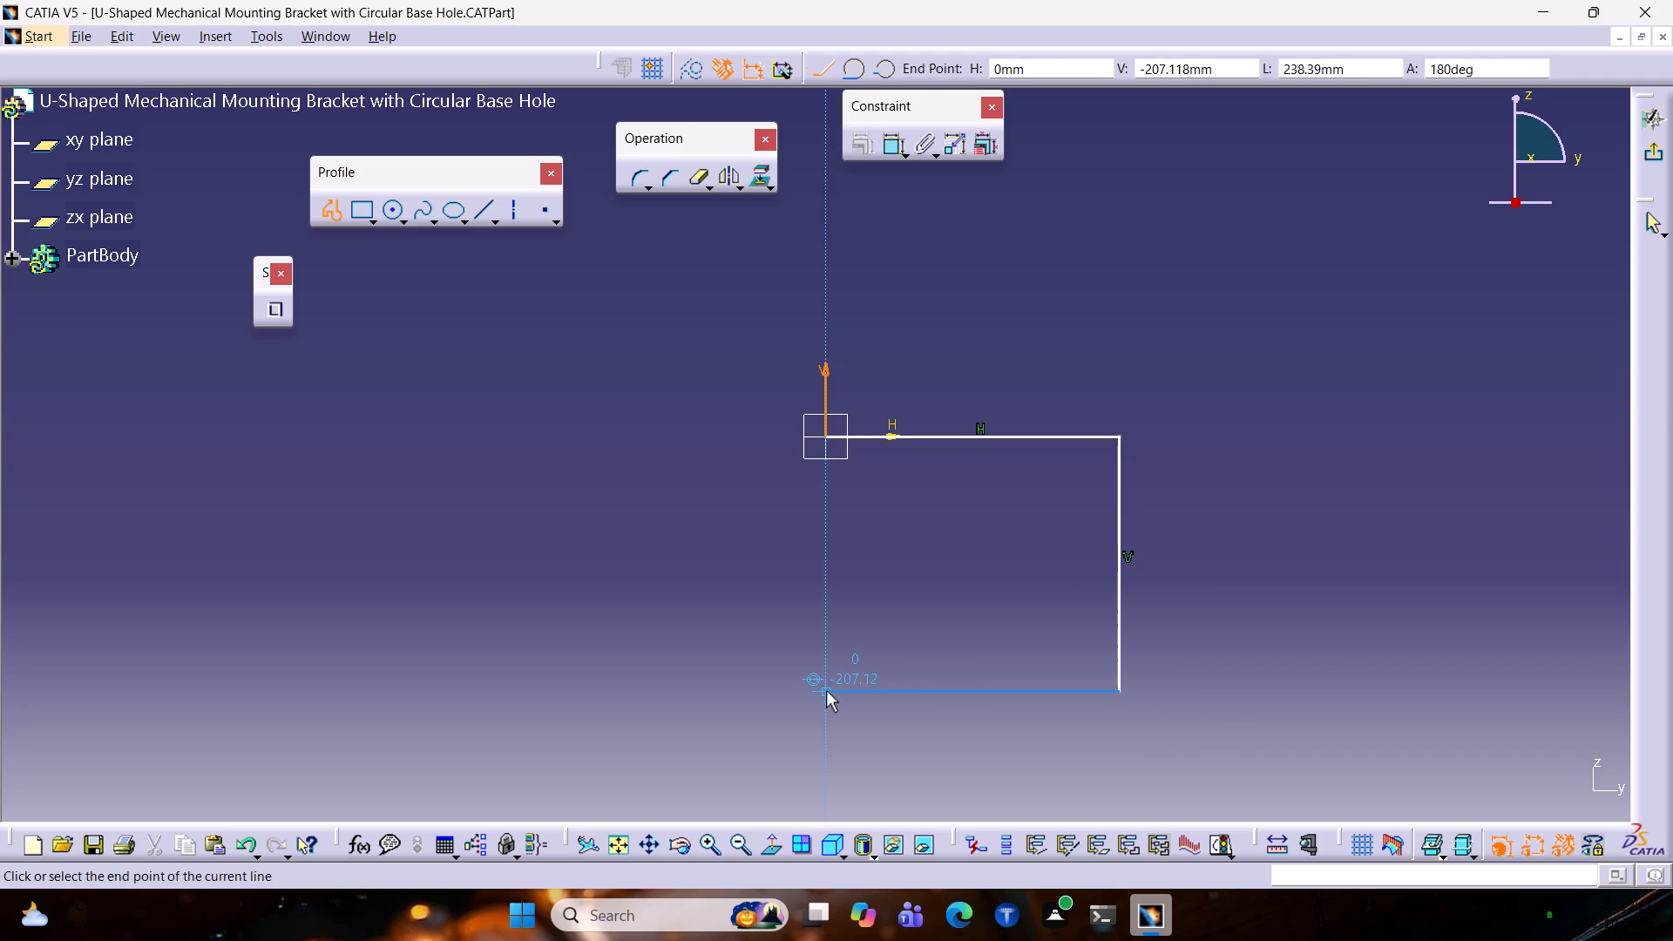
{"action": "left_click", "coordinate": [826, 692]}
{"action": "left_click", "coordinate": [830, 437]}
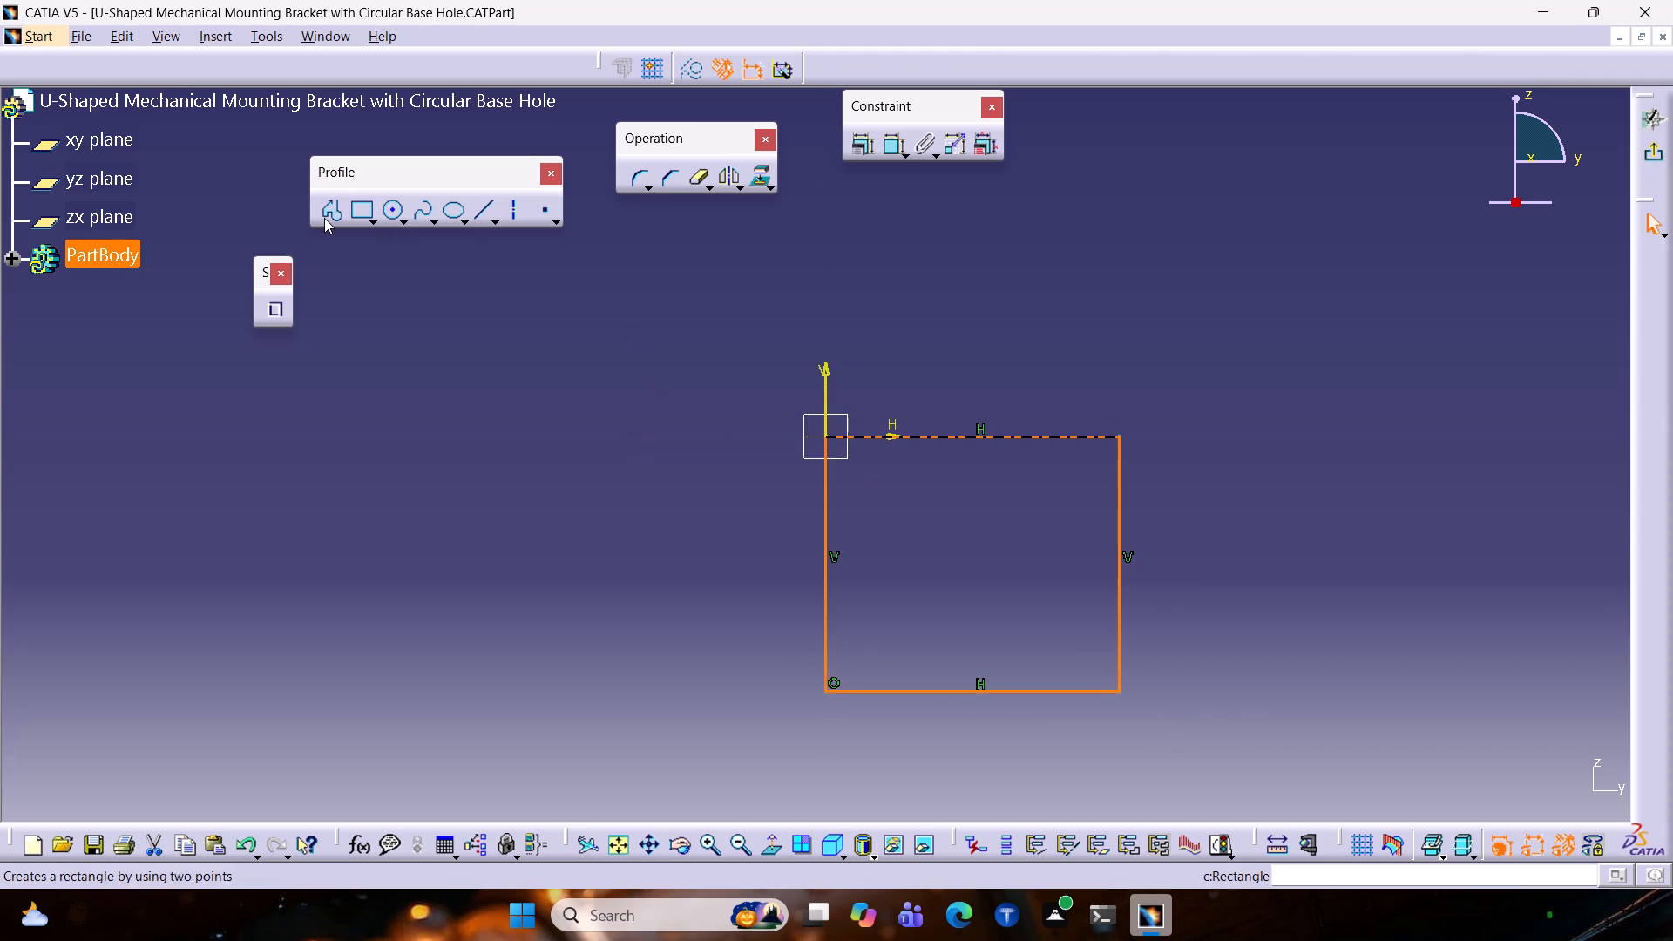
Mirror the rectangle about the vertical axis.
{"action": "left_click", "coordinate": [734, 181]}
{"action": "double_click", "coordinate": [726, 178]}
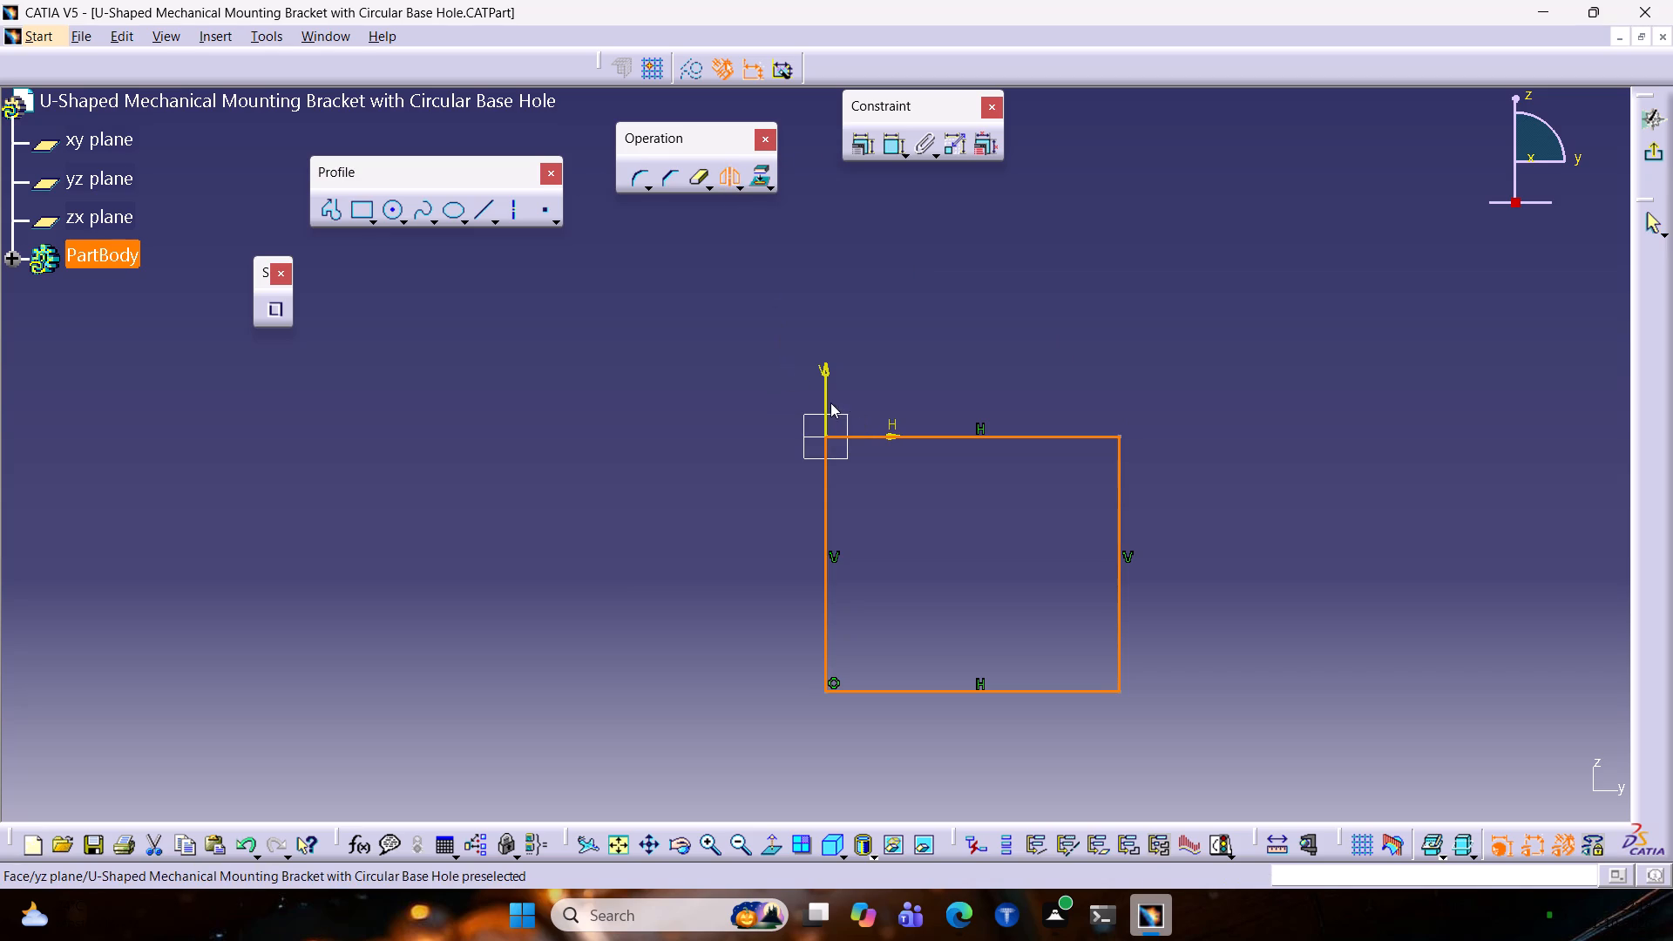
{"action": "left_click", "coordinate": [830, 398]}
{"action": "left_click", "coordinate": [826, 391]}
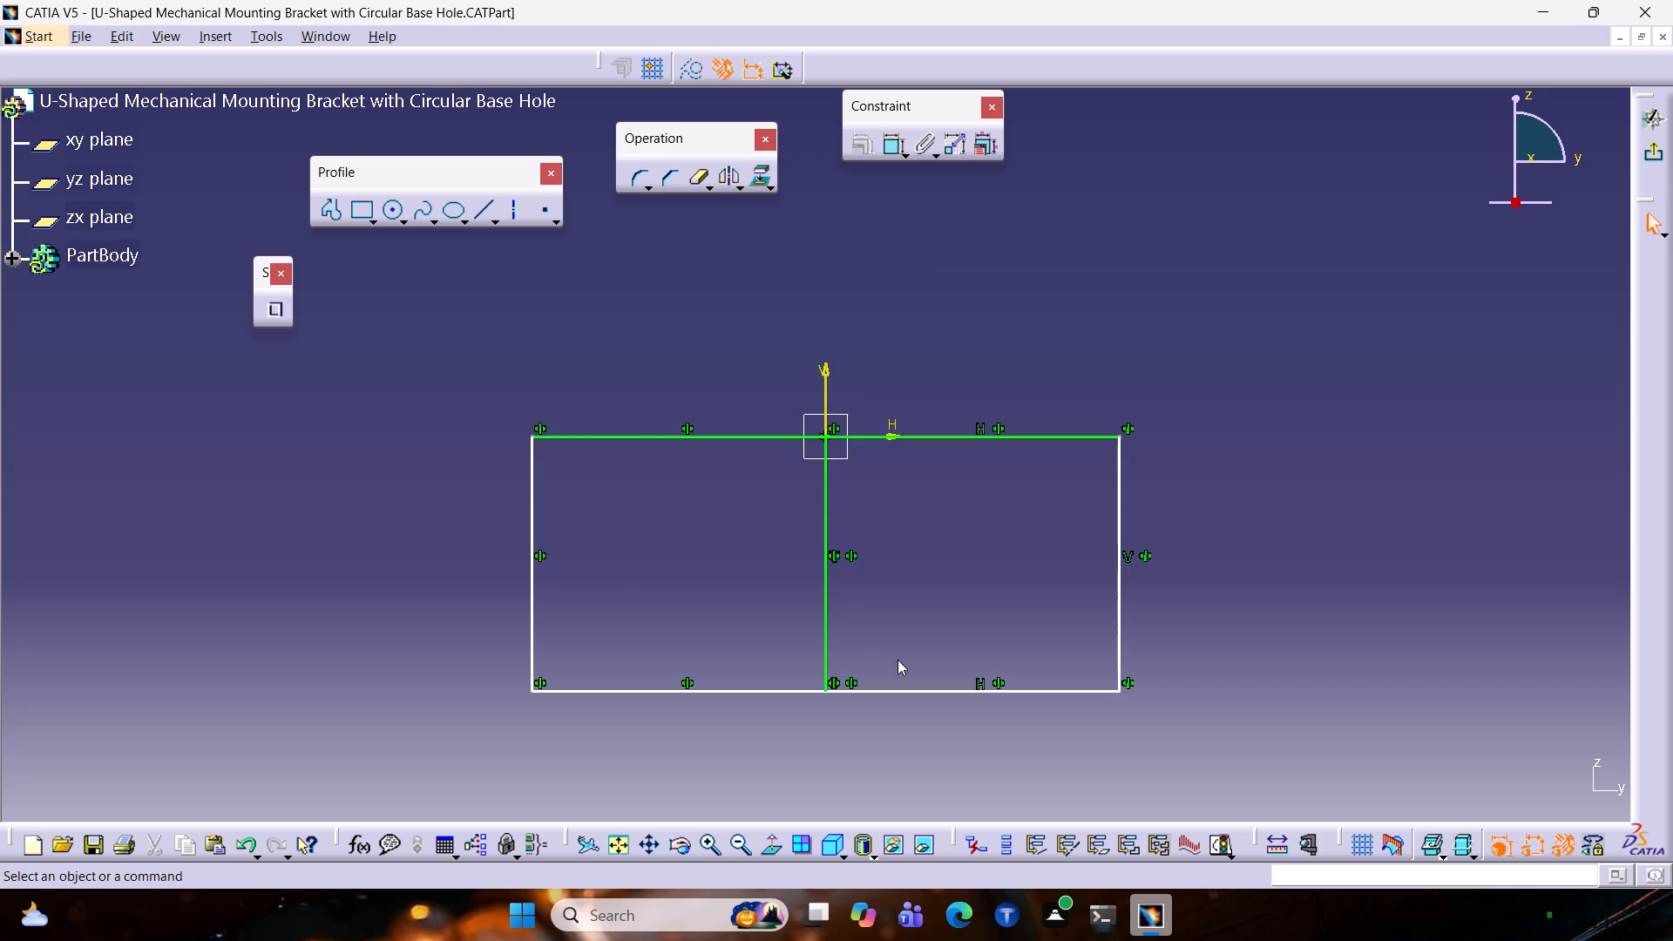
Dimension the overall width between the outer vertical lines, placing the dimension below the rectangle.
{"action": "left_click", "coordinate": [894, 141]}
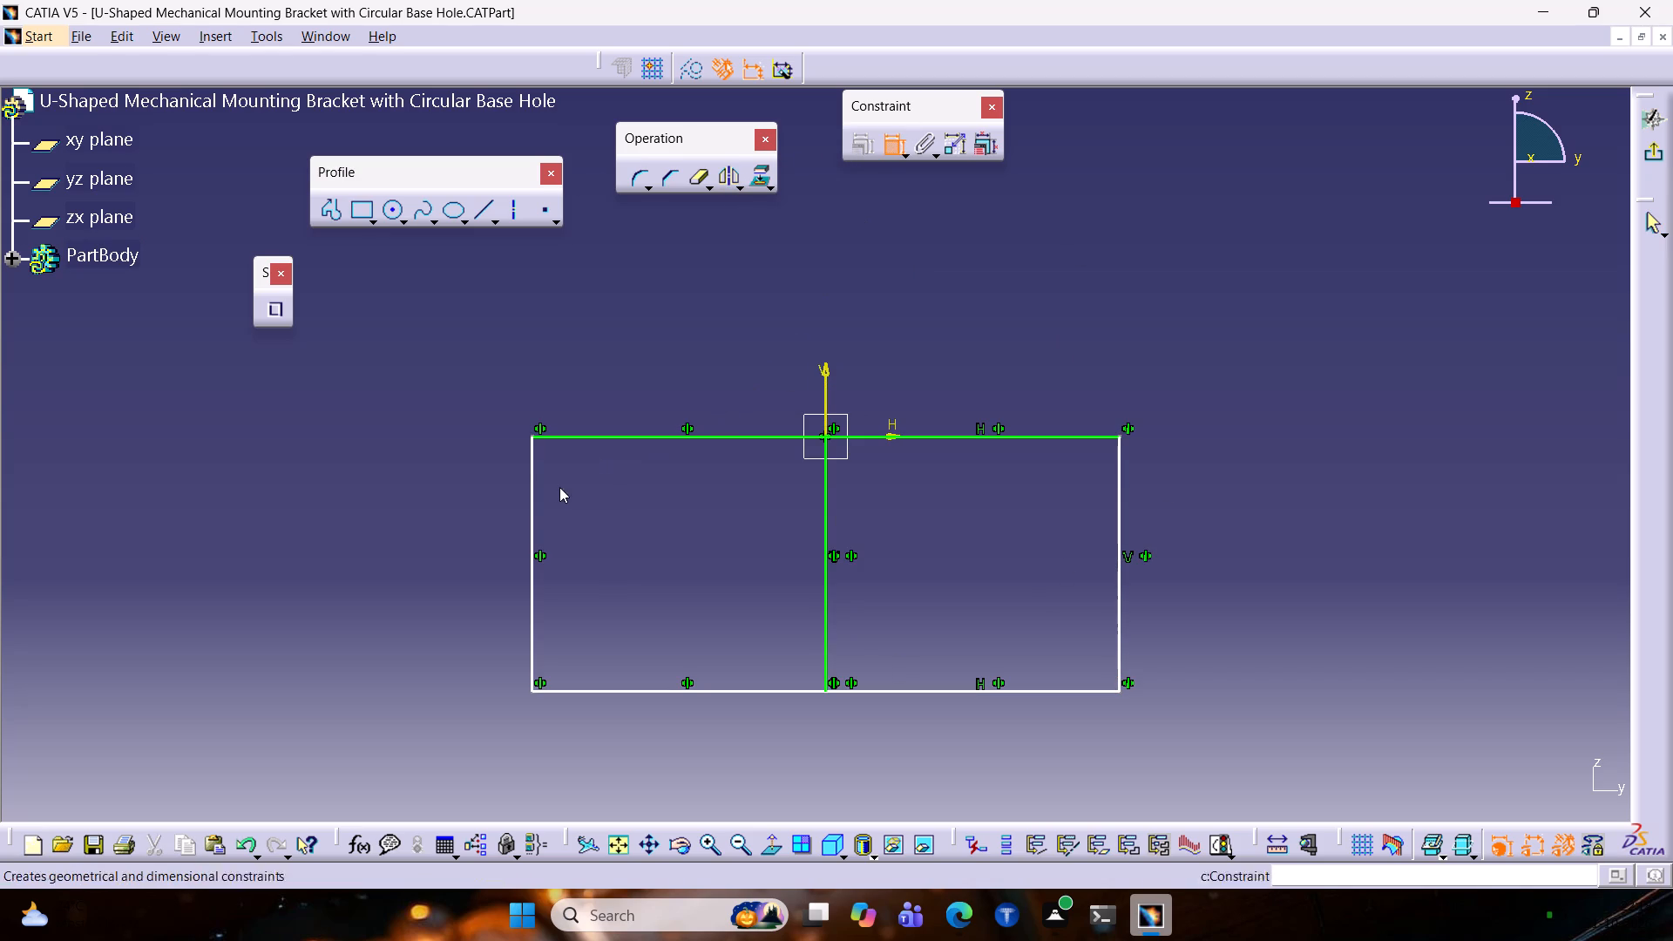
{"action": "left_click", "coordinate": [533, 504]}
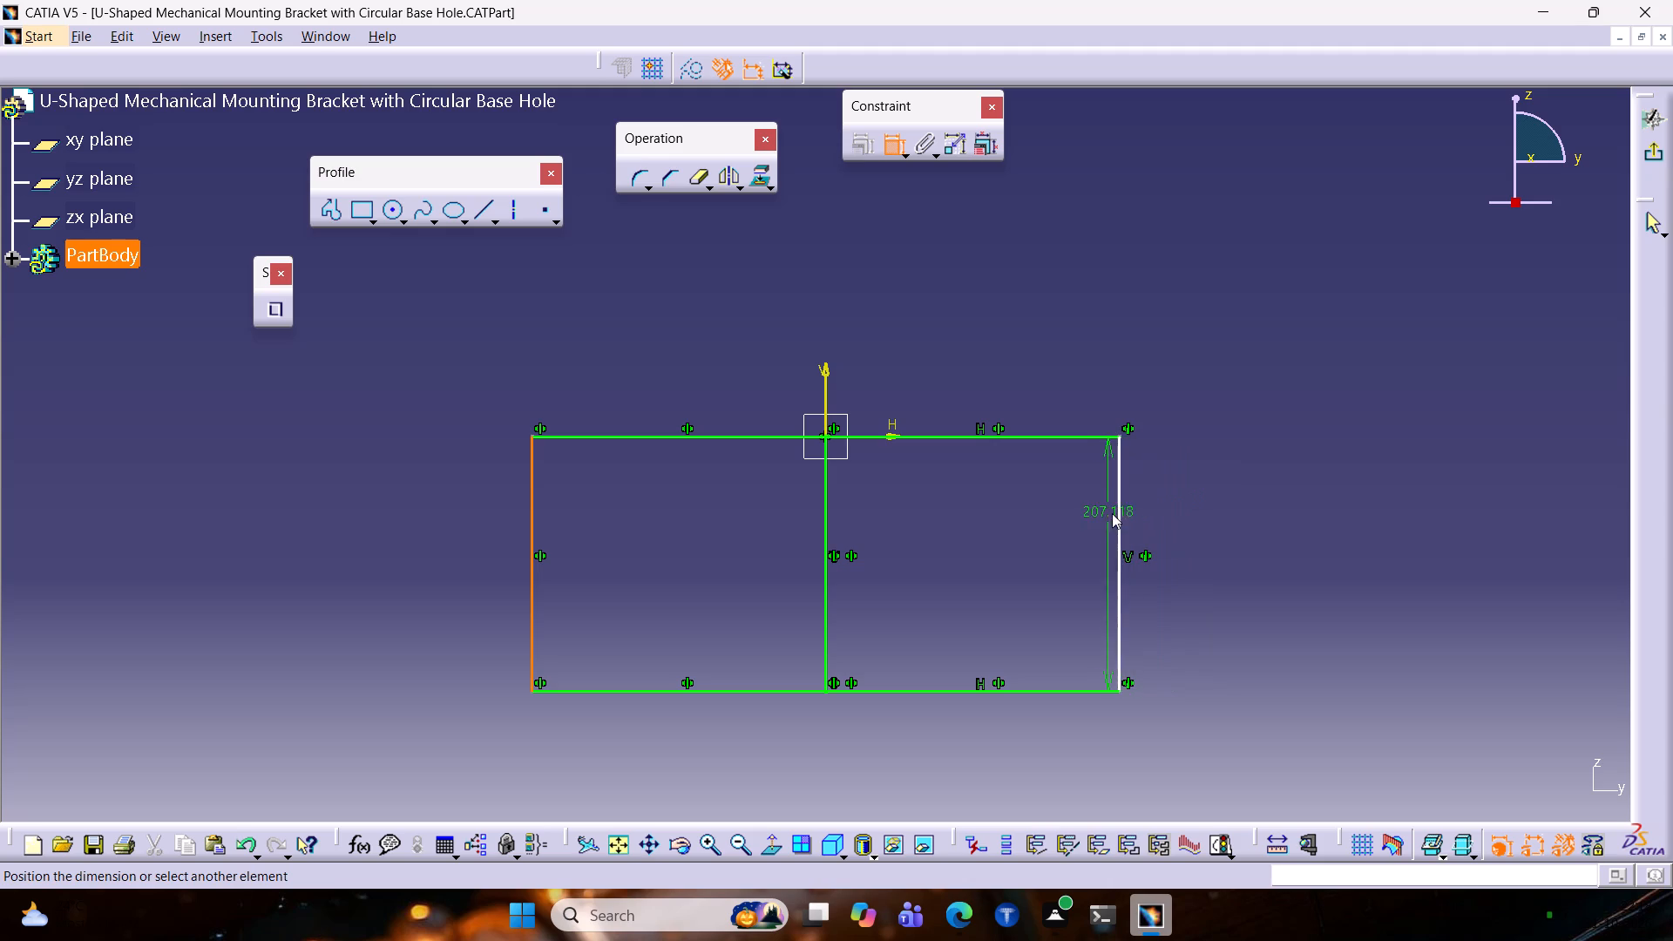
{"action": "left_click", "coordinate": [1121, 506]}
{"action": "left_click", "coordinate": [913, 775]}
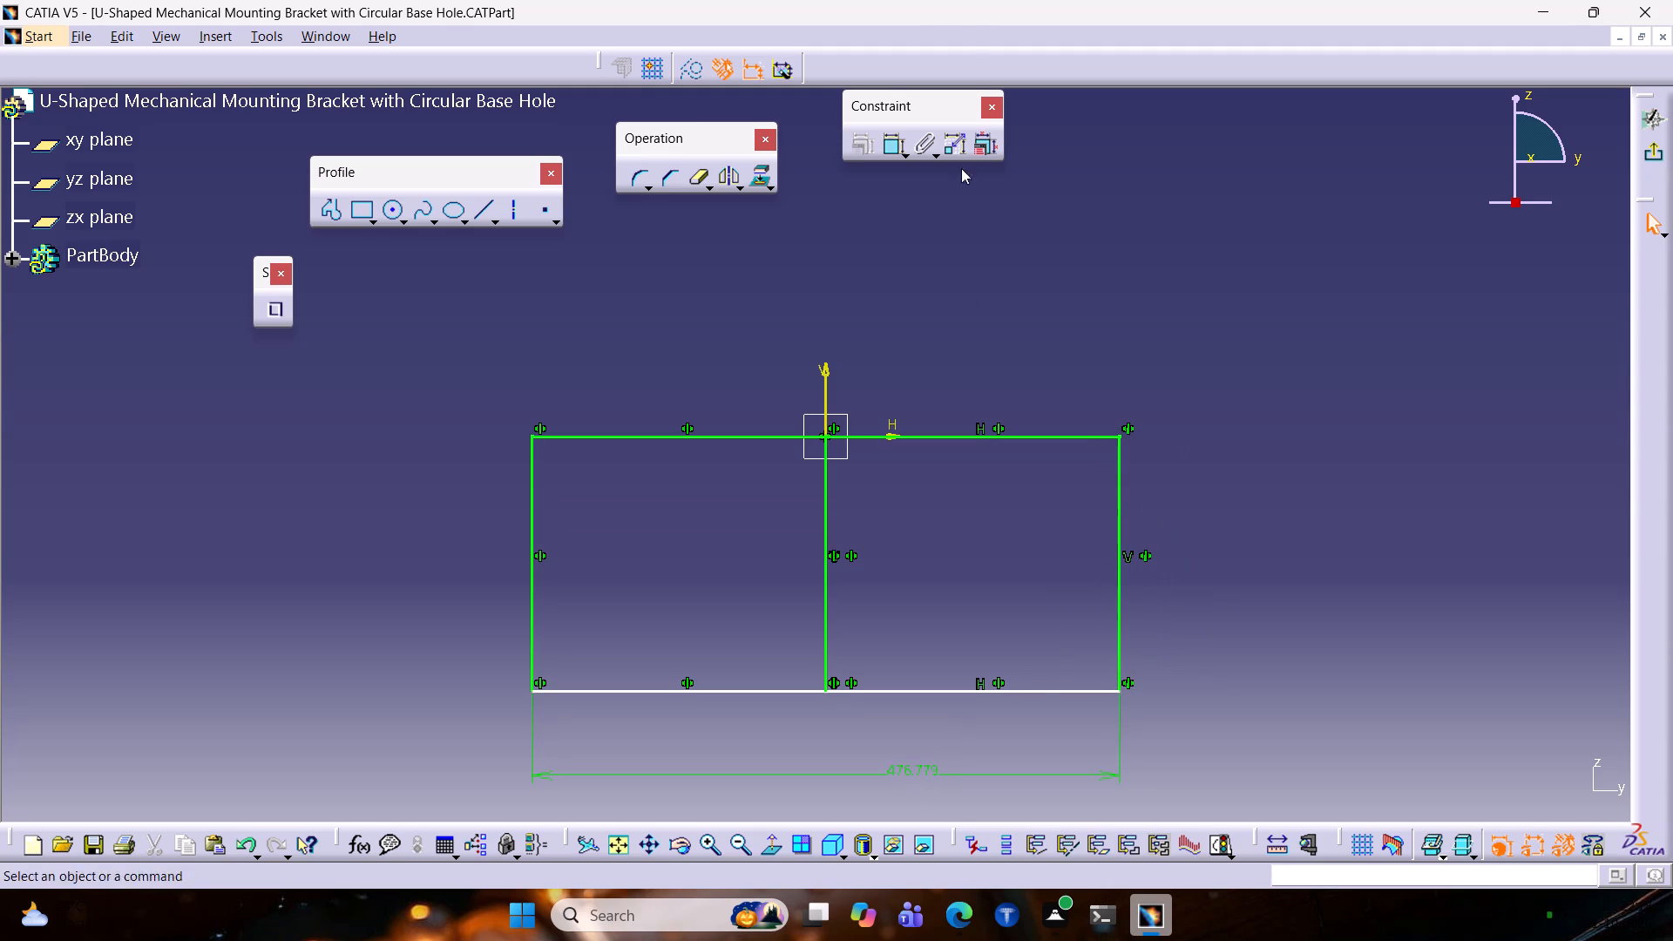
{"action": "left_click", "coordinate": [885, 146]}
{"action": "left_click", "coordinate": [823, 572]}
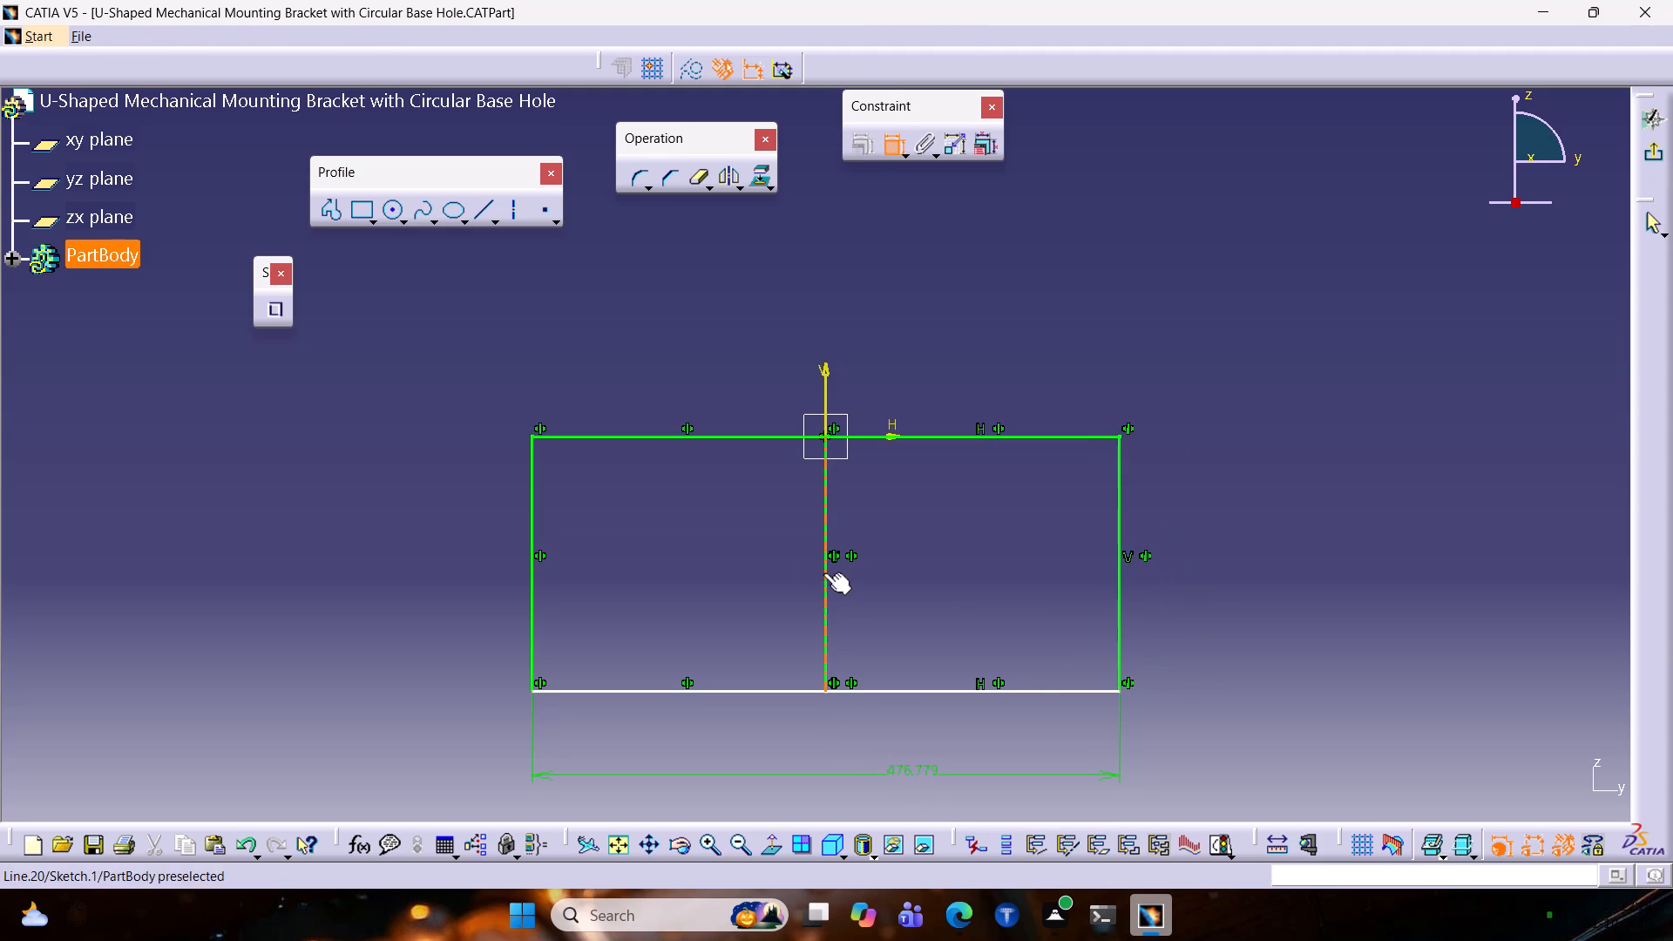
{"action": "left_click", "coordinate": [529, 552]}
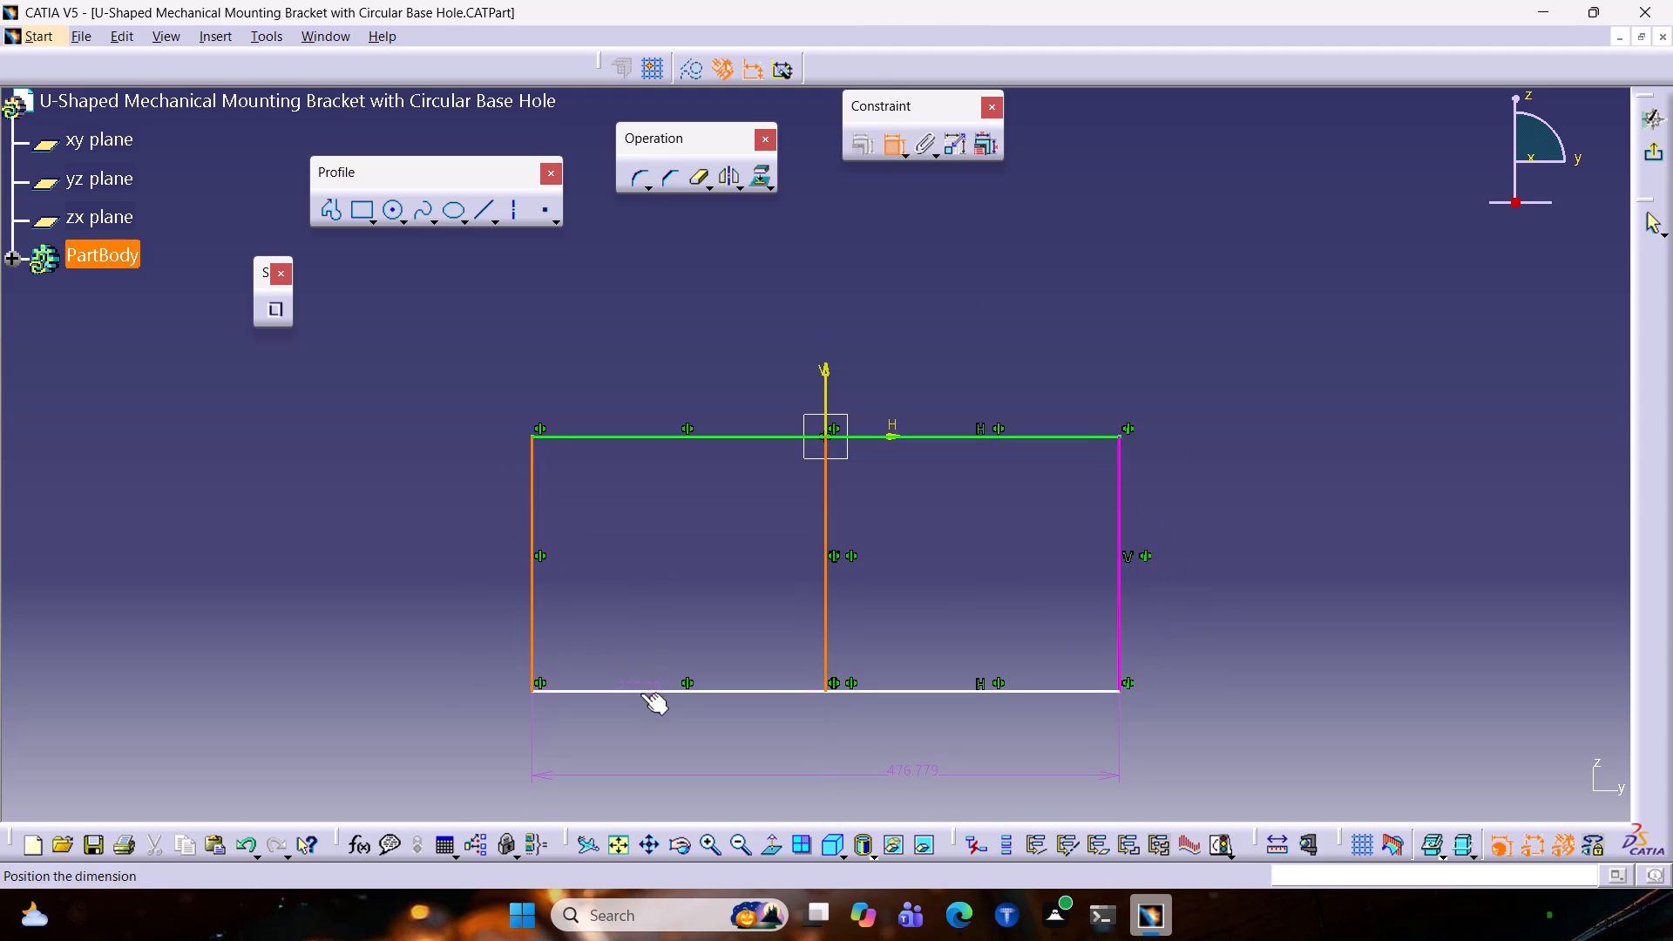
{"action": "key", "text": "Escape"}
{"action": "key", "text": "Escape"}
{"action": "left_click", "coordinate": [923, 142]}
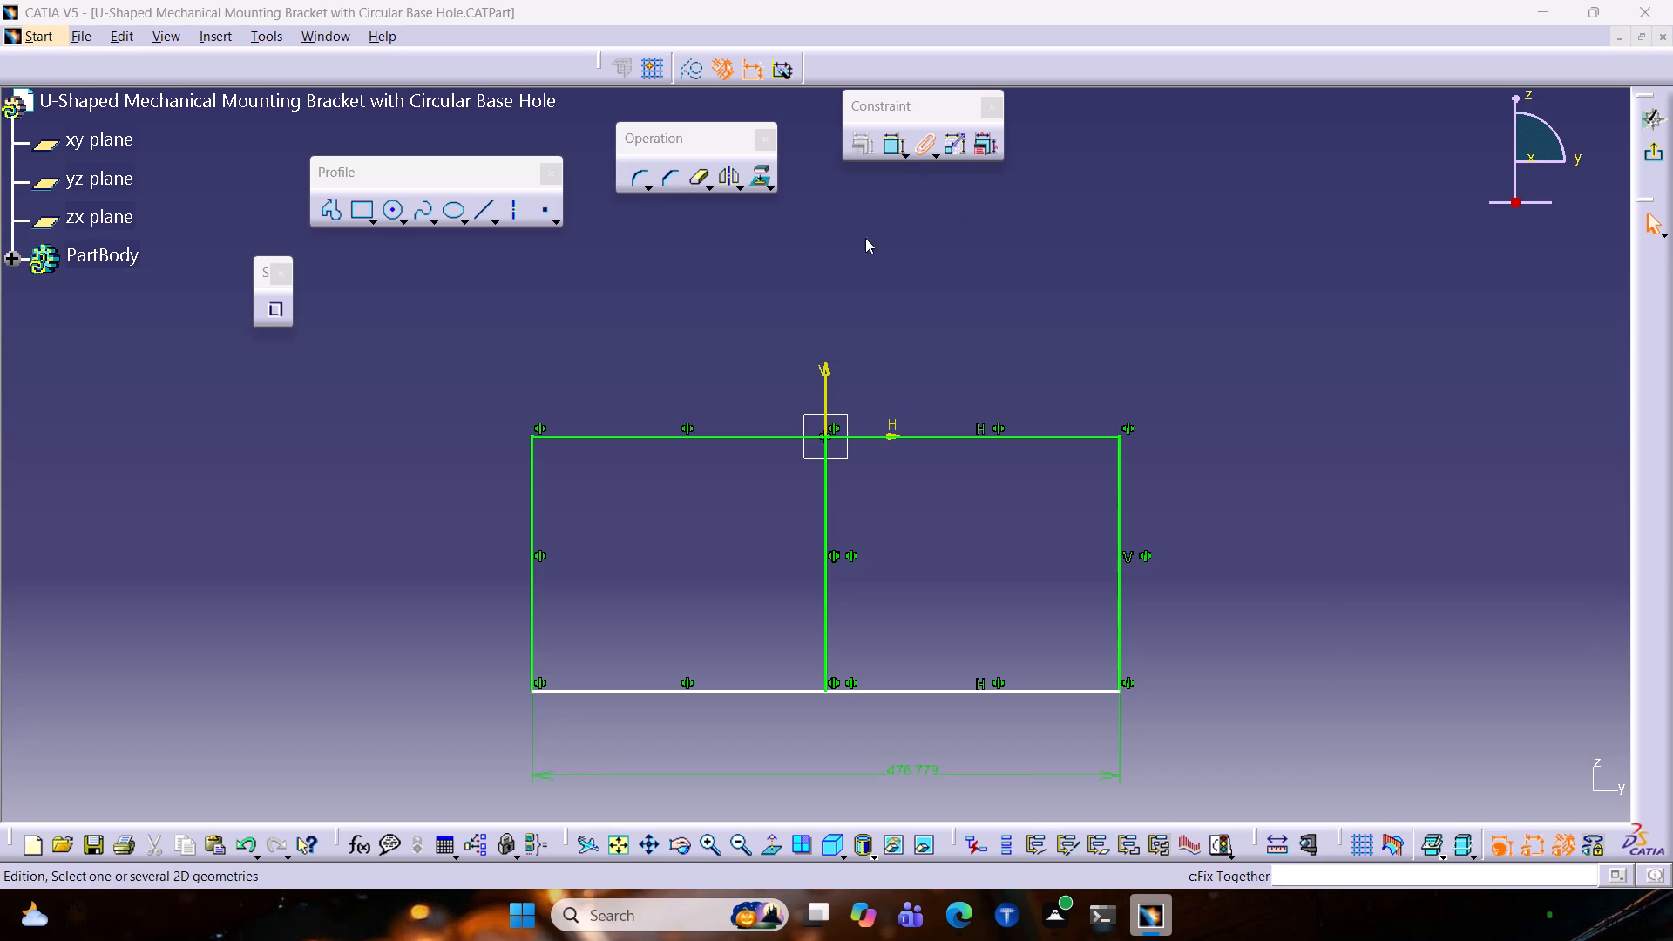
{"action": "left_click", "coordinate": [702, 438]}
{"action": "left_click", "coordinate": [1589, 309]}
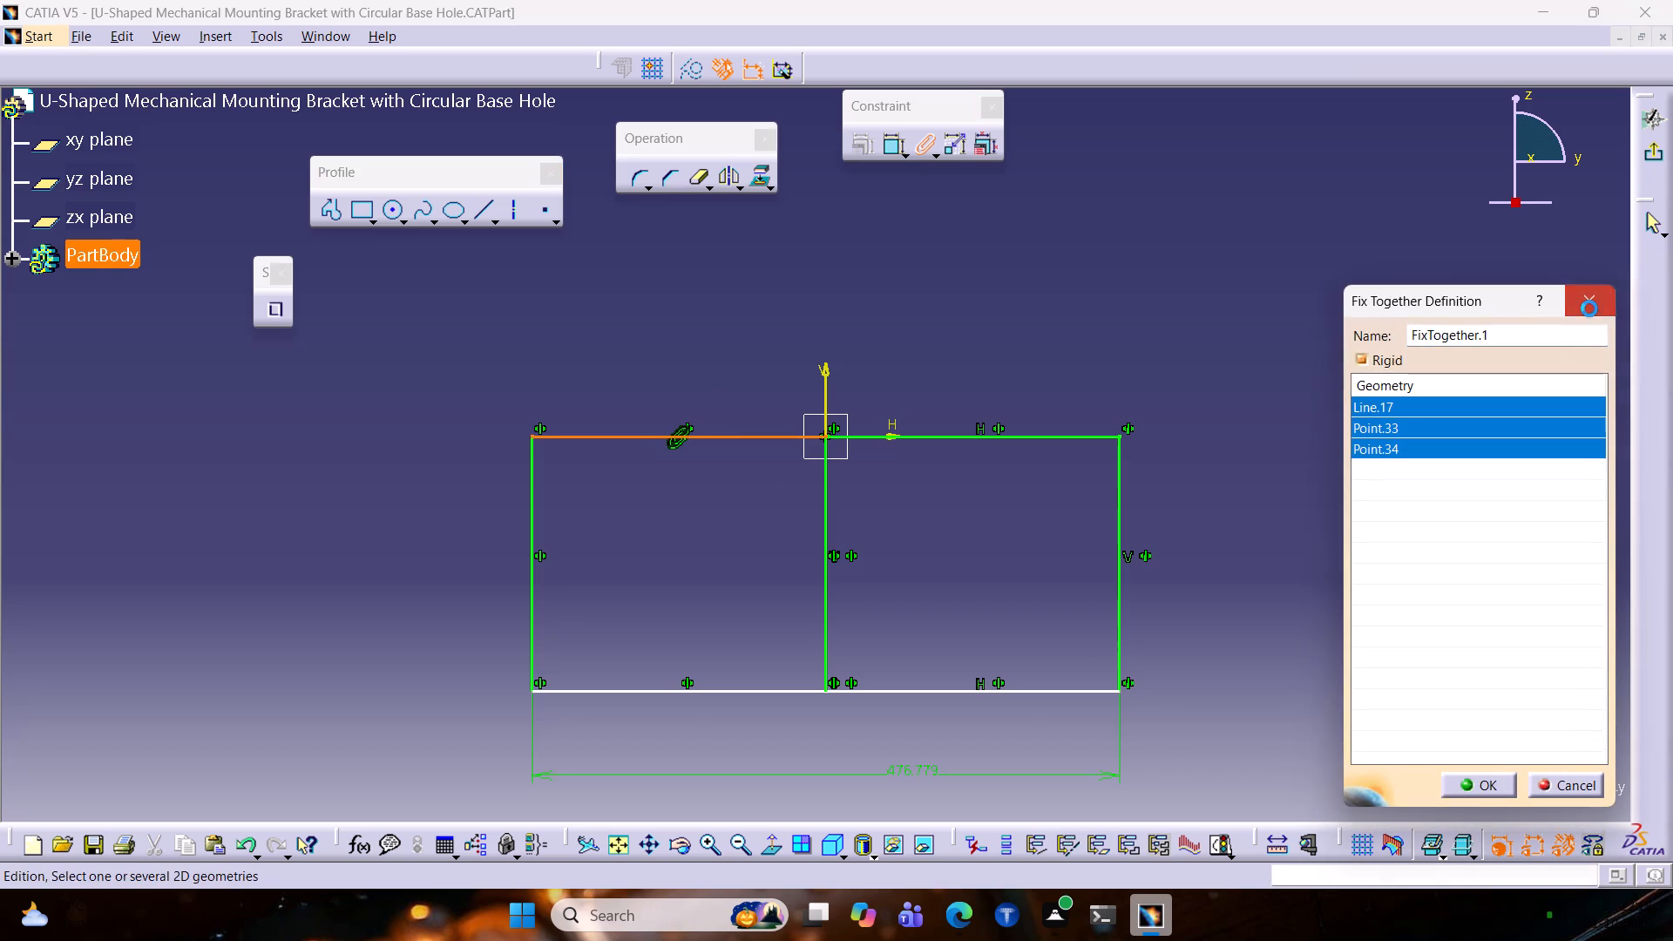
Dimension the height between the rectangle's top and bottom lines, placing the dimension beside its left edge.
{"action": "left_click", "coordinate": [887, 143]}
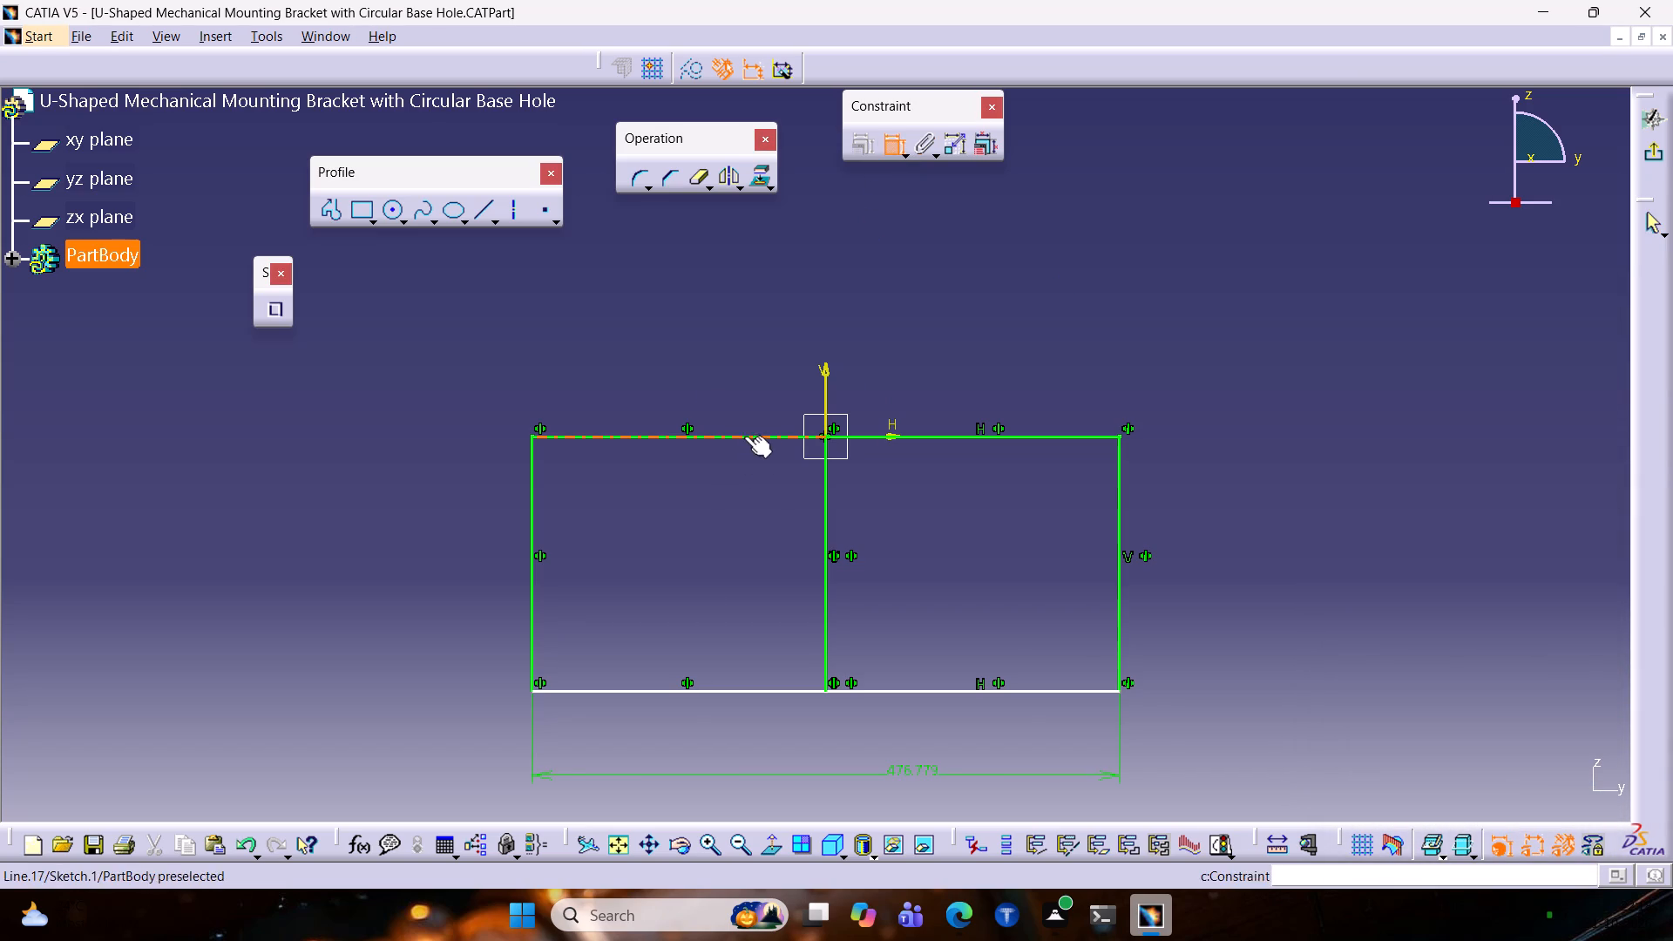
{"action": "left_click", "coordinate": [744, 435]}
{"action": "left_click", "coordinate": [716, 693]}
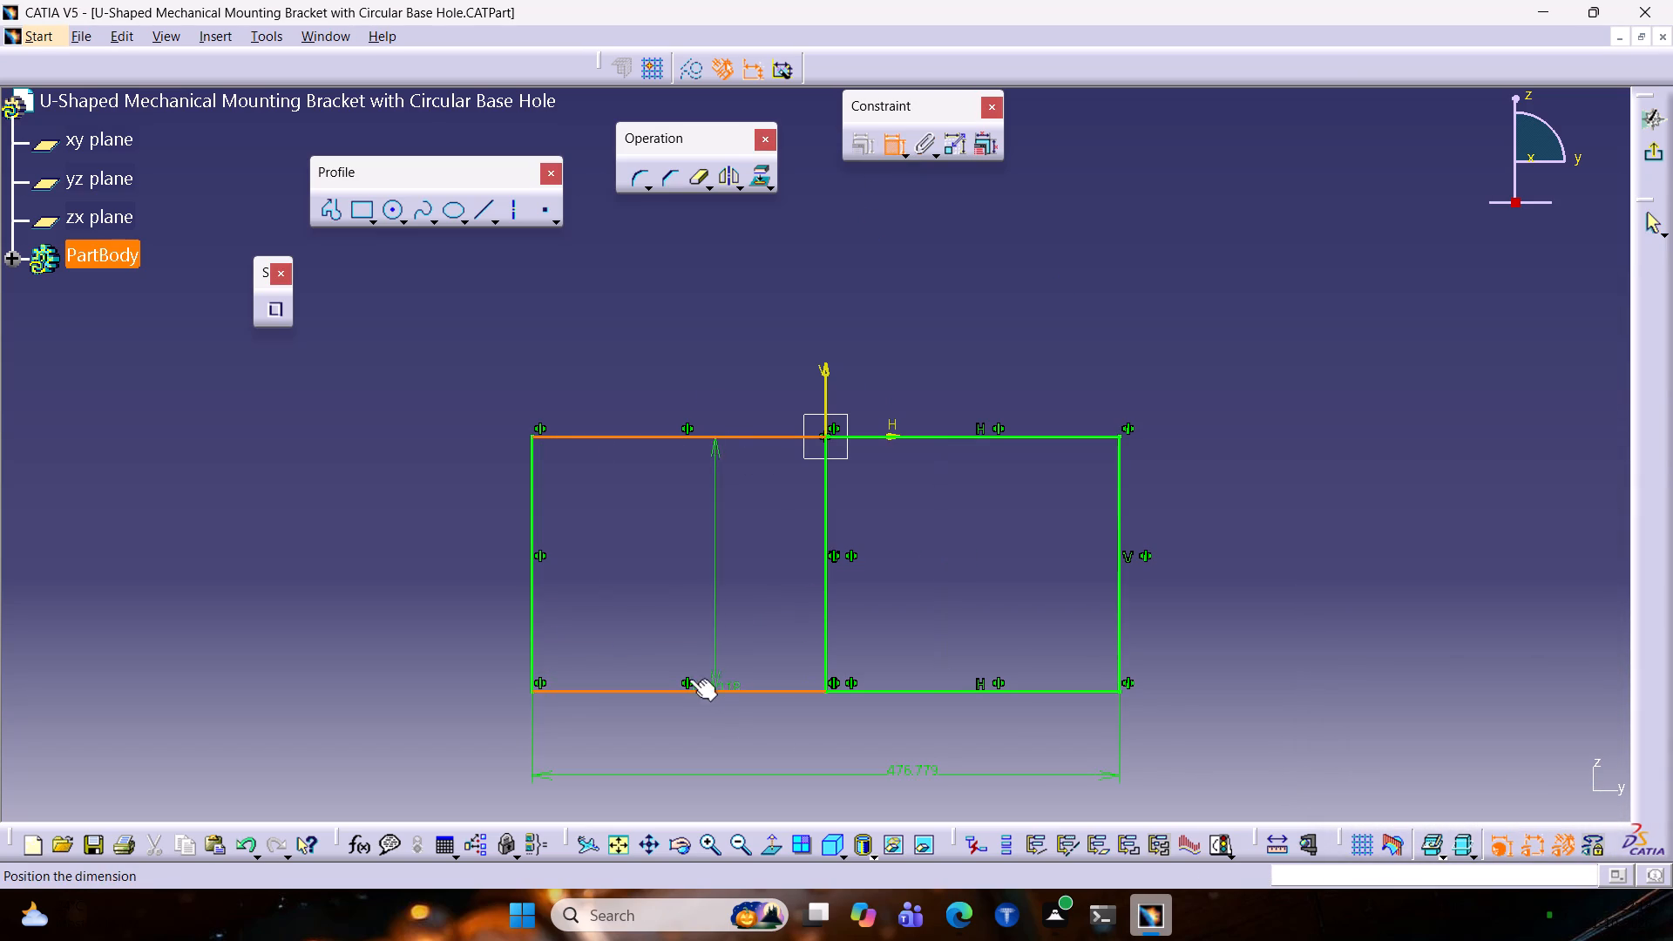
{"action": "left_click", "coordinate": [428, 606]}
{"action": "left_click", "coordinate": [1313, 265]}
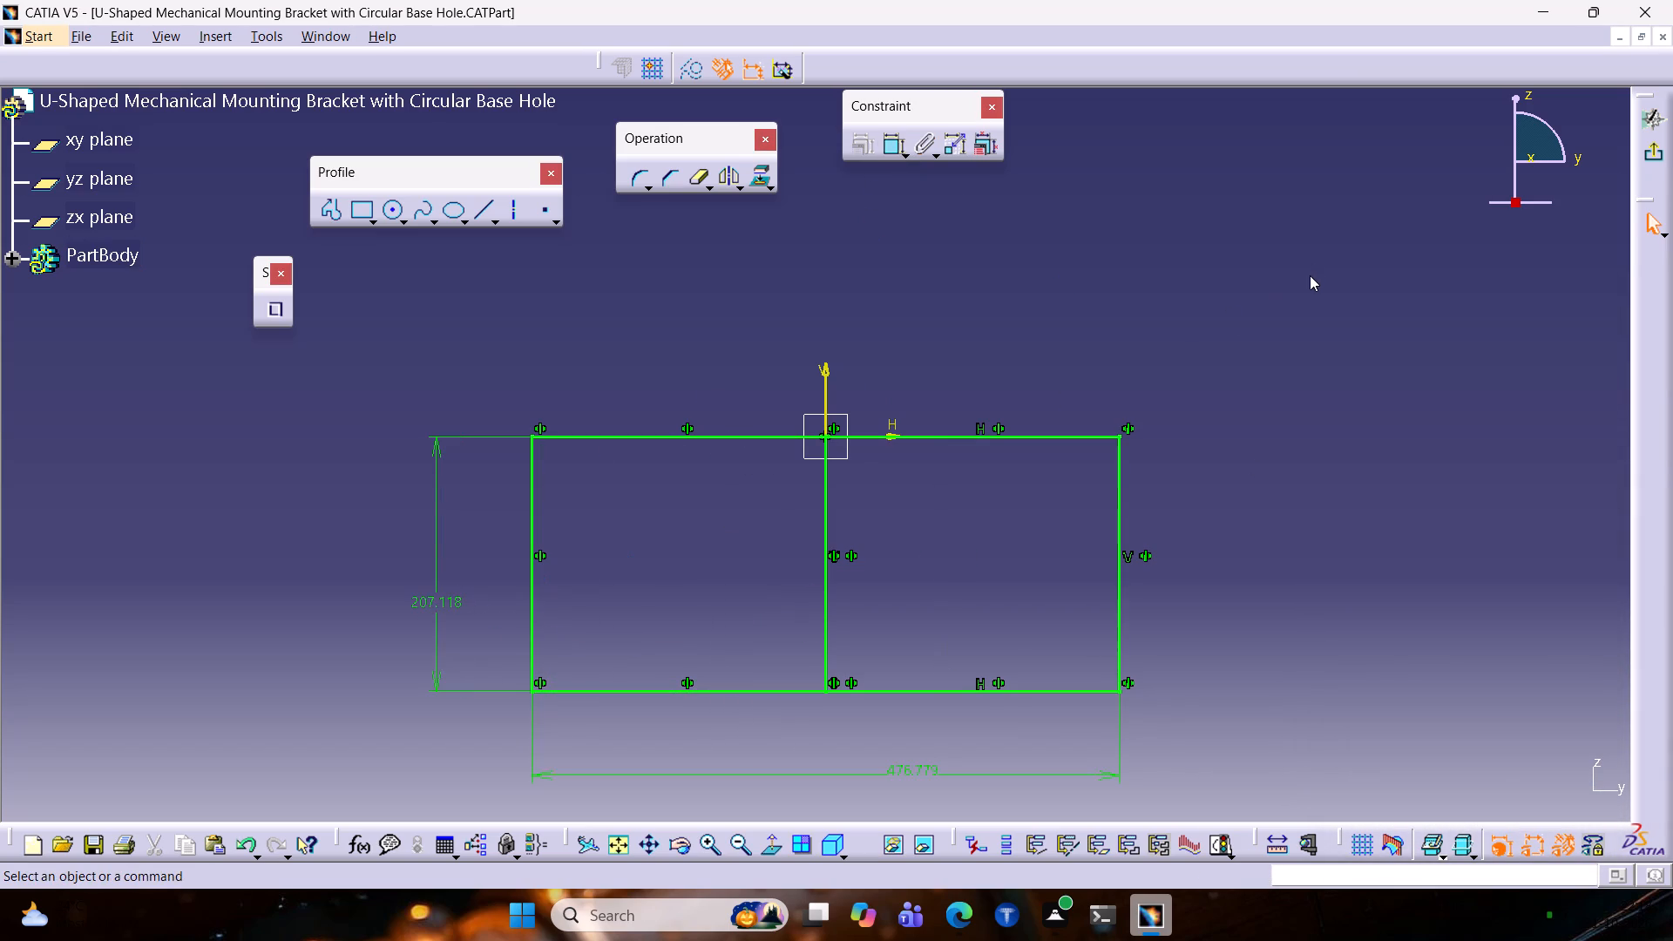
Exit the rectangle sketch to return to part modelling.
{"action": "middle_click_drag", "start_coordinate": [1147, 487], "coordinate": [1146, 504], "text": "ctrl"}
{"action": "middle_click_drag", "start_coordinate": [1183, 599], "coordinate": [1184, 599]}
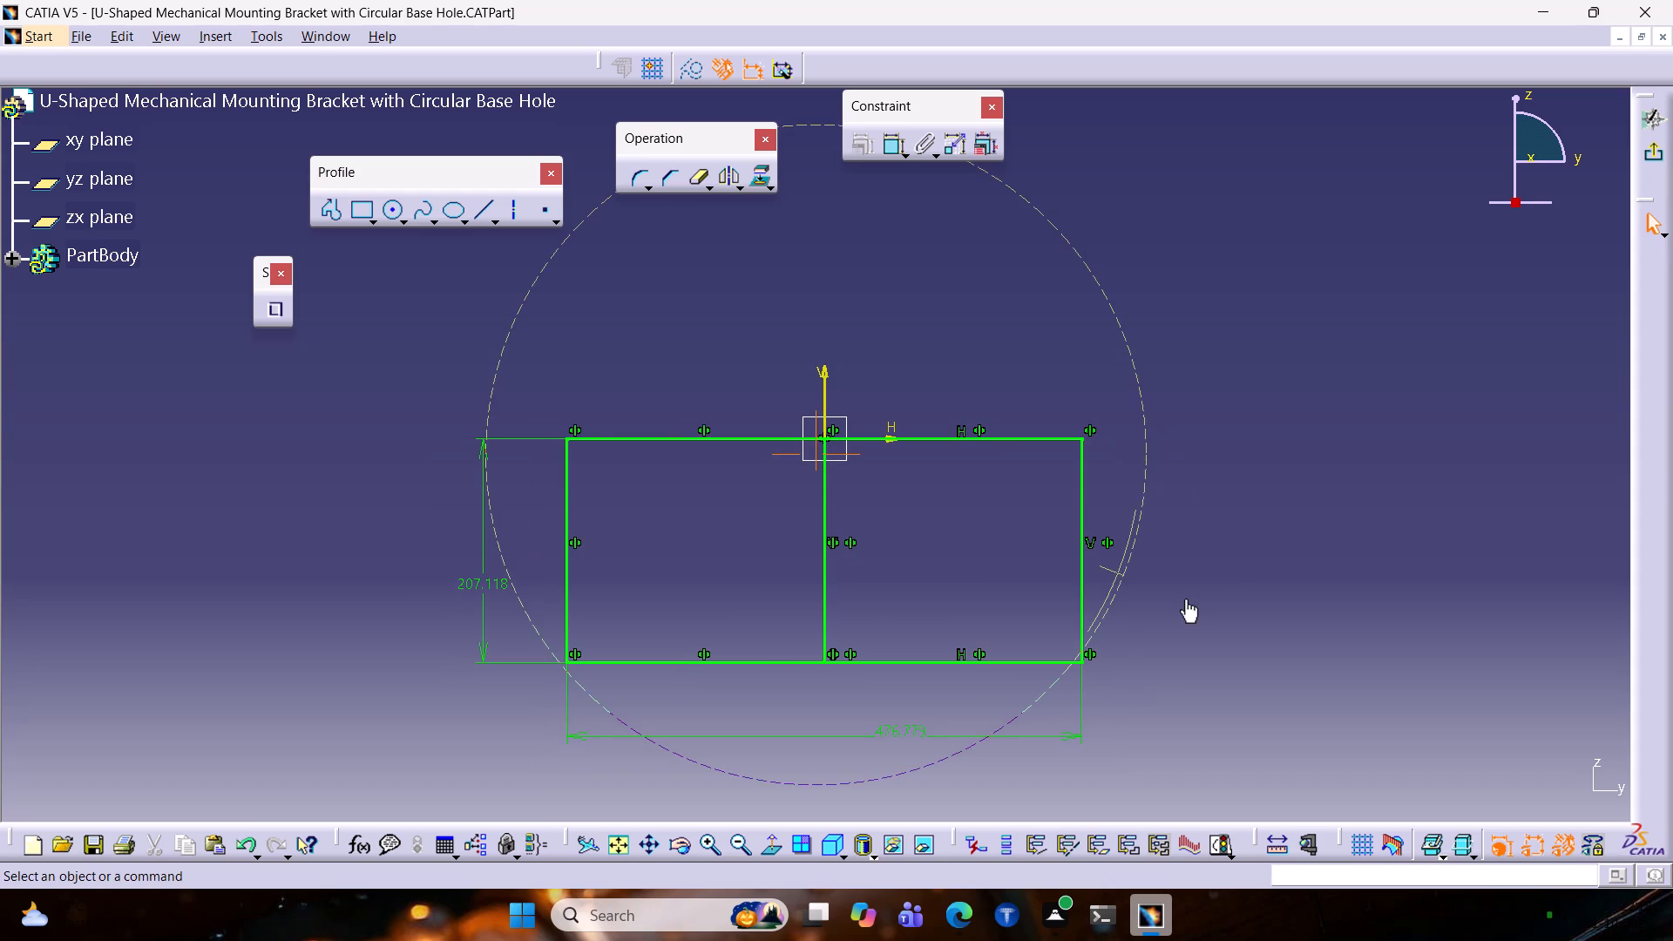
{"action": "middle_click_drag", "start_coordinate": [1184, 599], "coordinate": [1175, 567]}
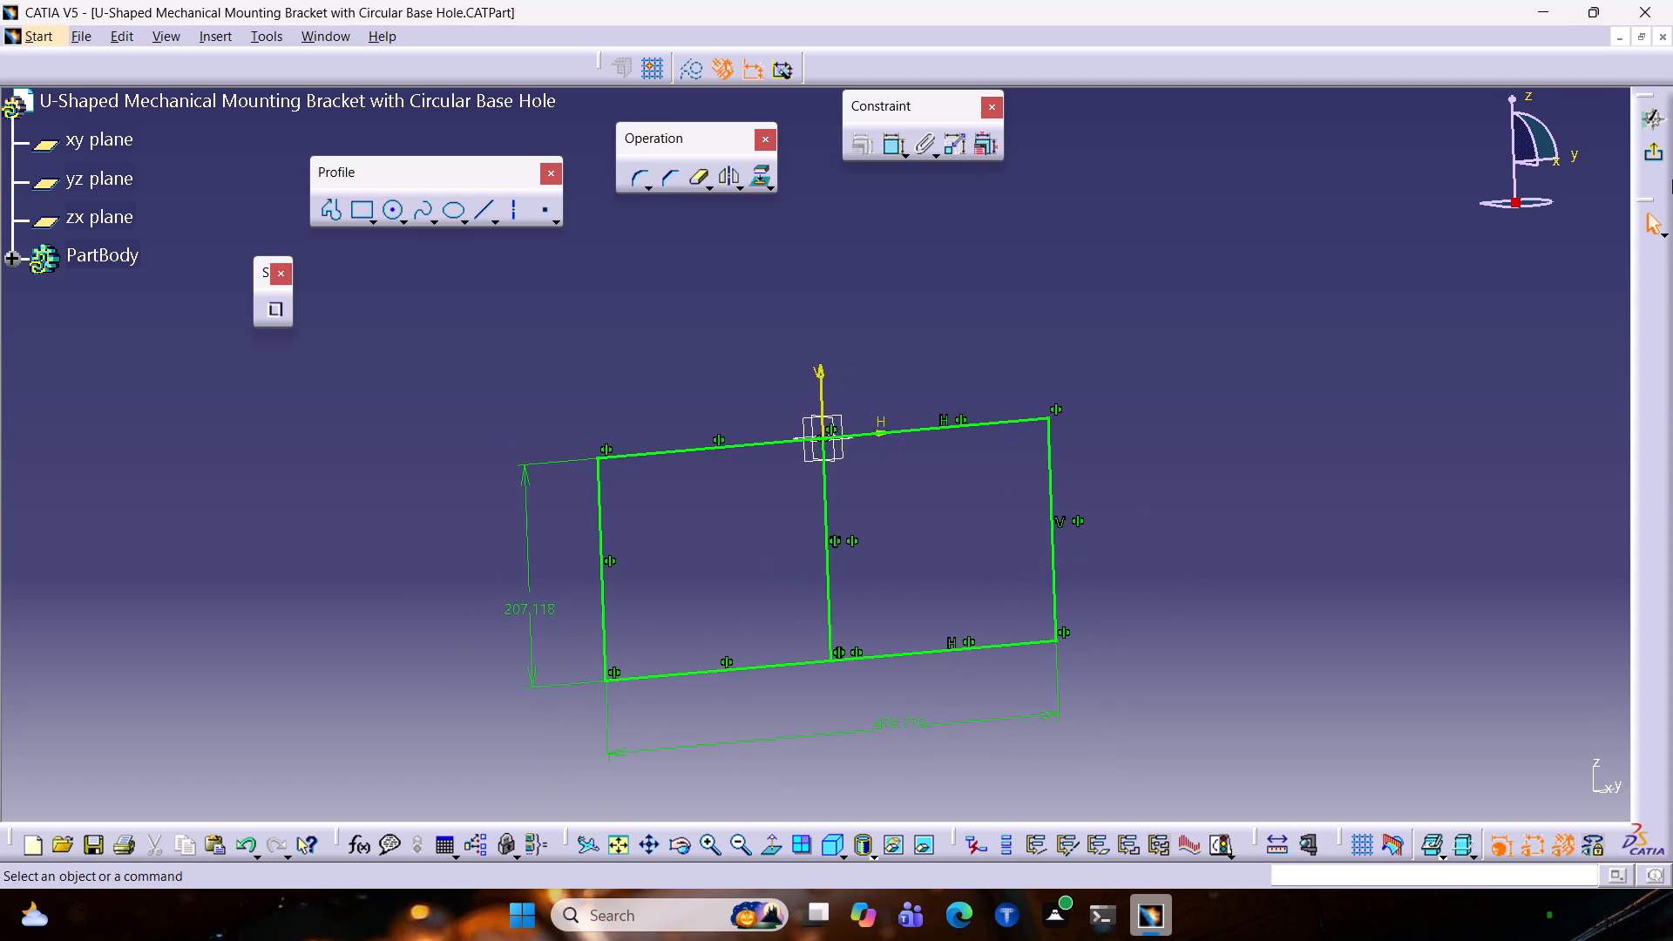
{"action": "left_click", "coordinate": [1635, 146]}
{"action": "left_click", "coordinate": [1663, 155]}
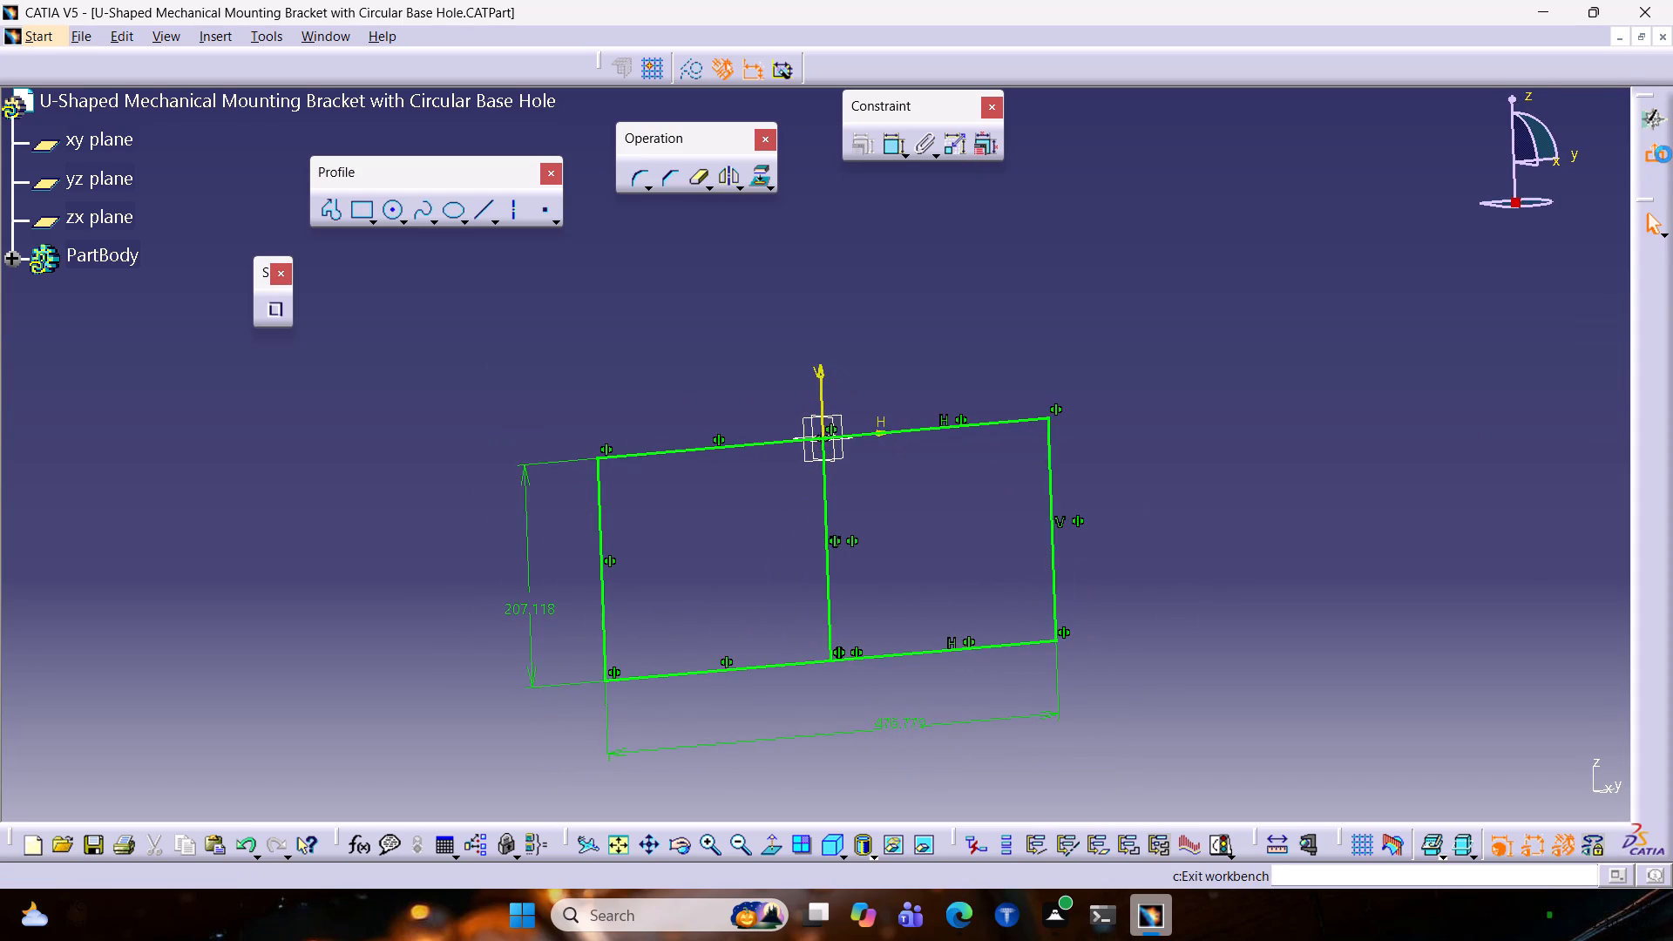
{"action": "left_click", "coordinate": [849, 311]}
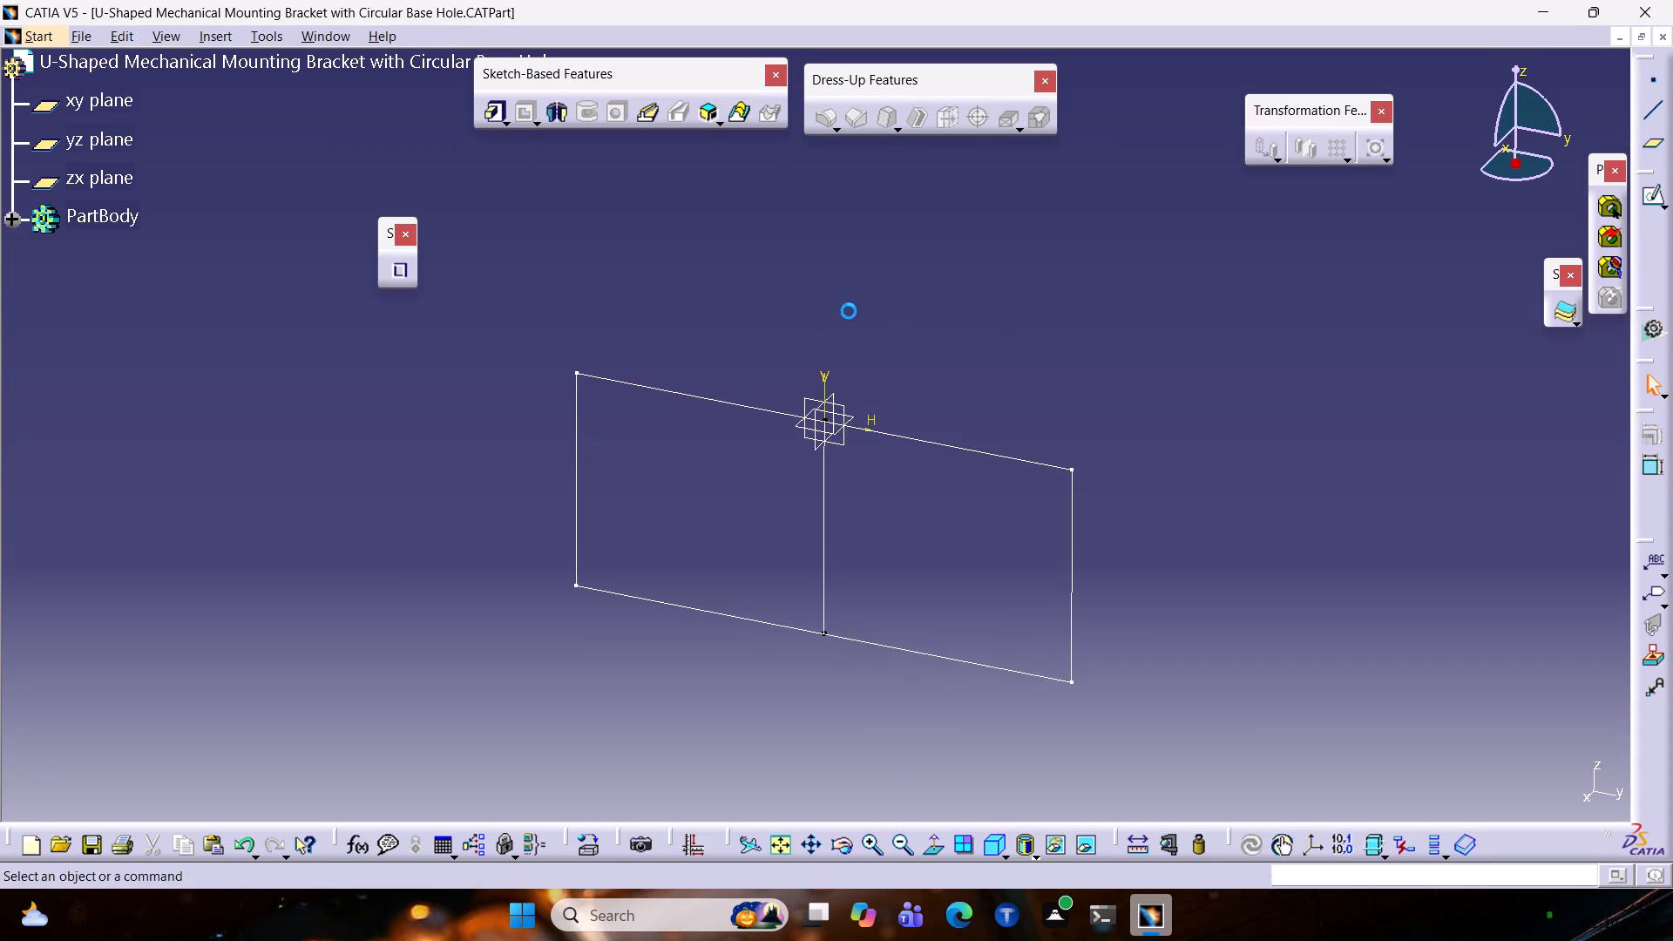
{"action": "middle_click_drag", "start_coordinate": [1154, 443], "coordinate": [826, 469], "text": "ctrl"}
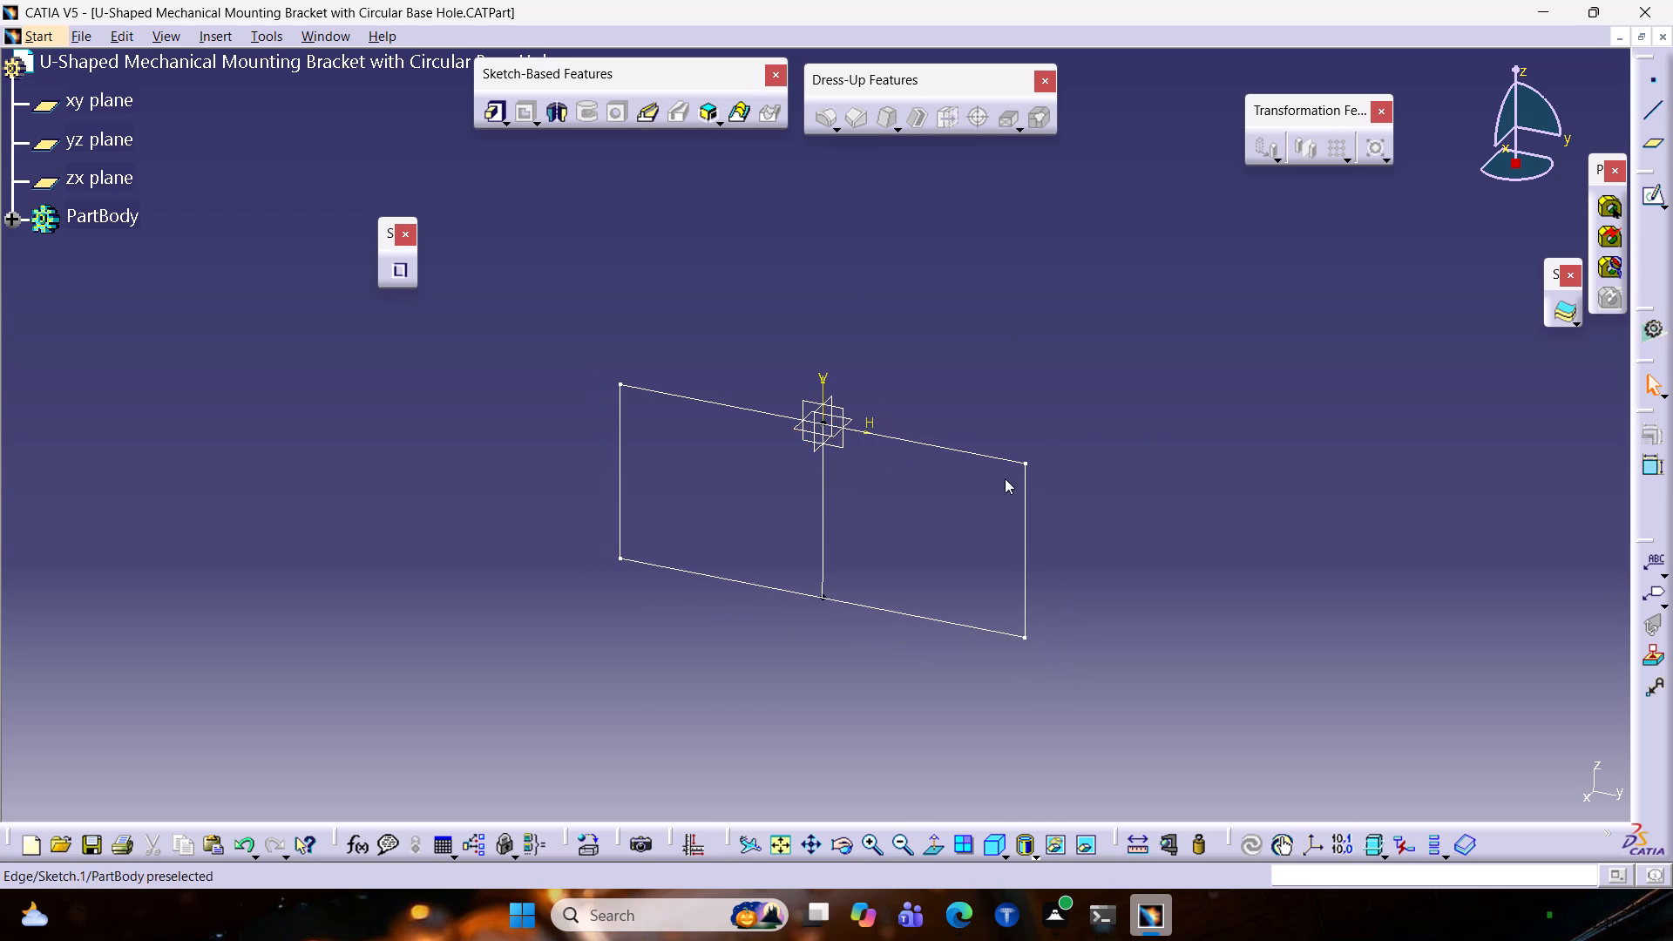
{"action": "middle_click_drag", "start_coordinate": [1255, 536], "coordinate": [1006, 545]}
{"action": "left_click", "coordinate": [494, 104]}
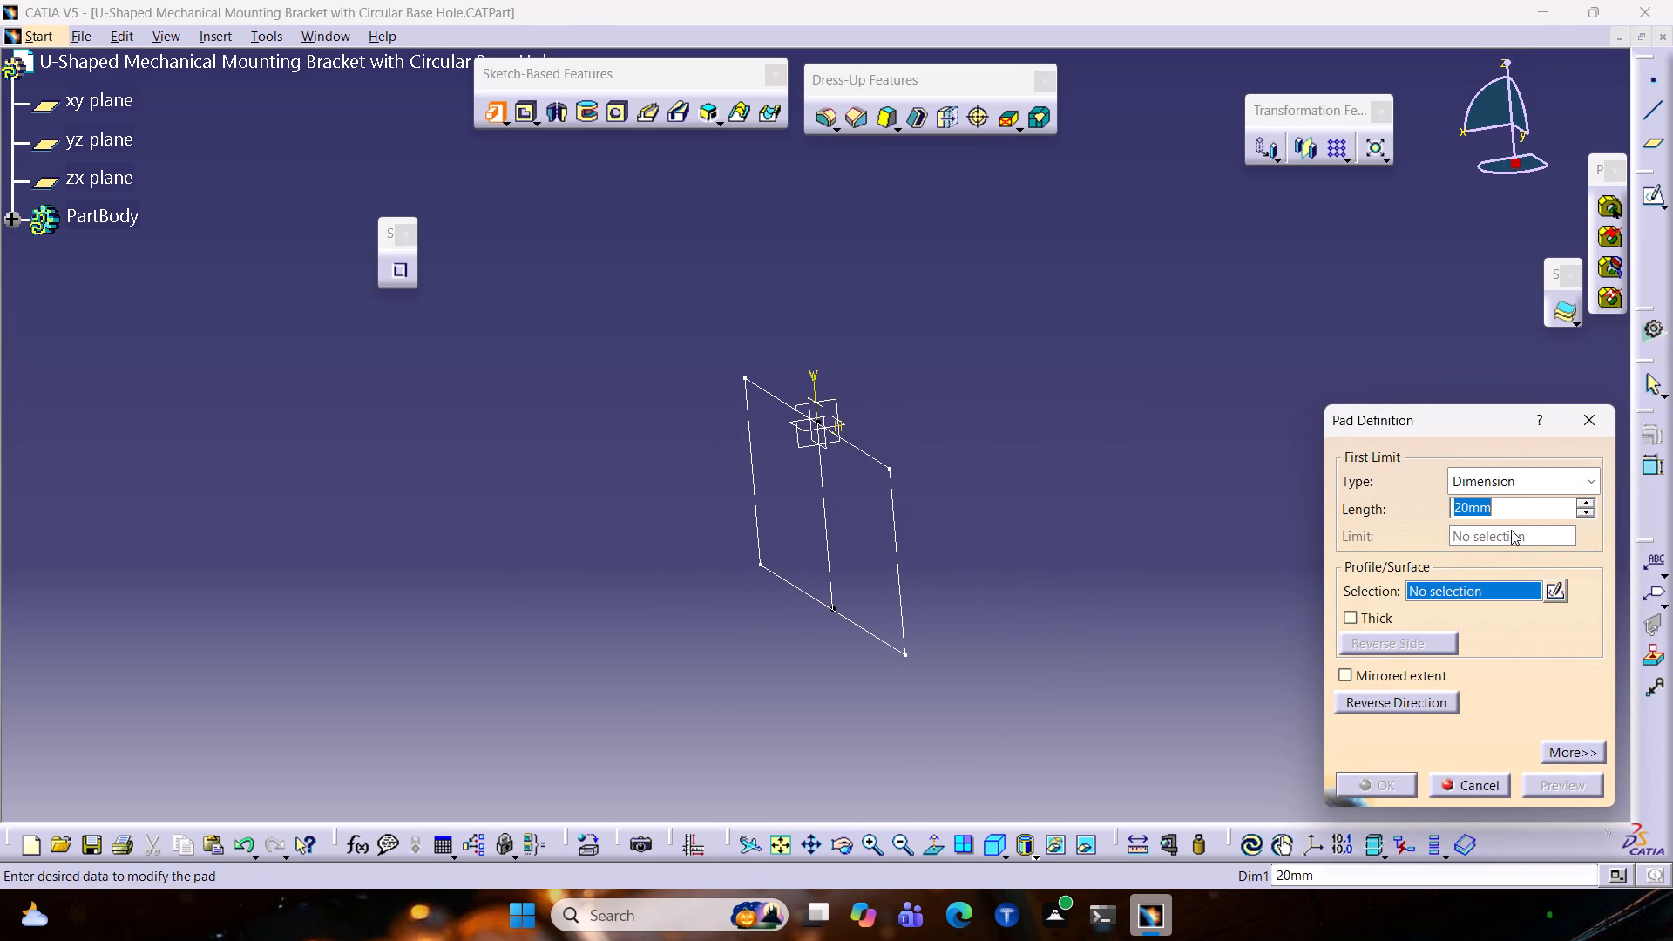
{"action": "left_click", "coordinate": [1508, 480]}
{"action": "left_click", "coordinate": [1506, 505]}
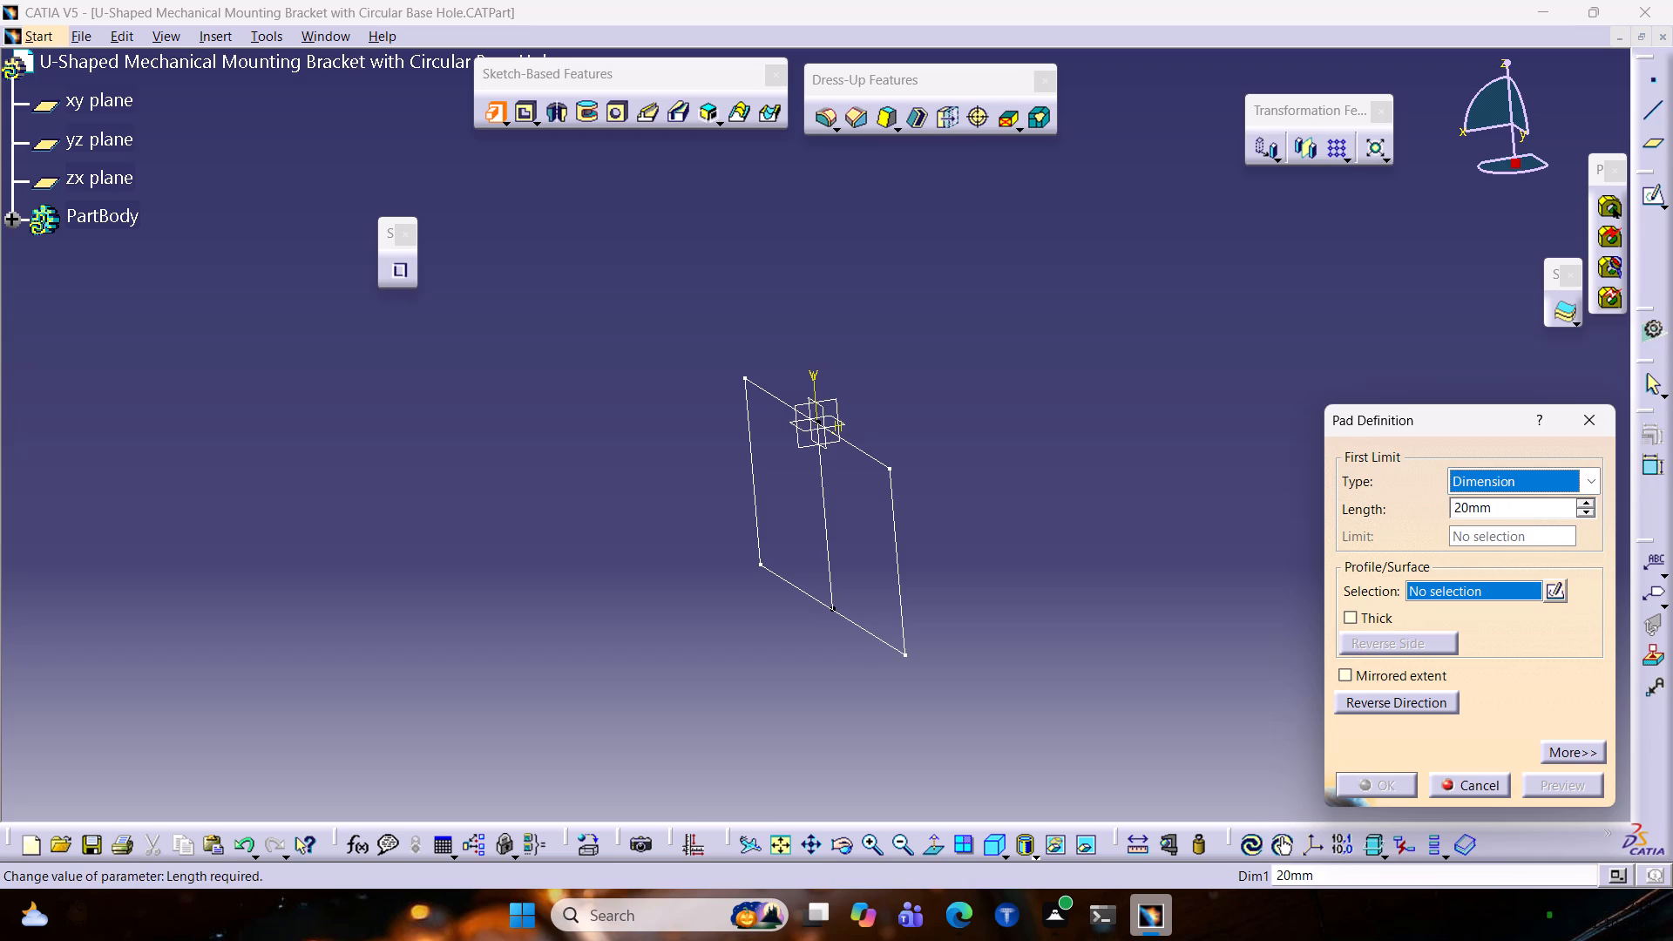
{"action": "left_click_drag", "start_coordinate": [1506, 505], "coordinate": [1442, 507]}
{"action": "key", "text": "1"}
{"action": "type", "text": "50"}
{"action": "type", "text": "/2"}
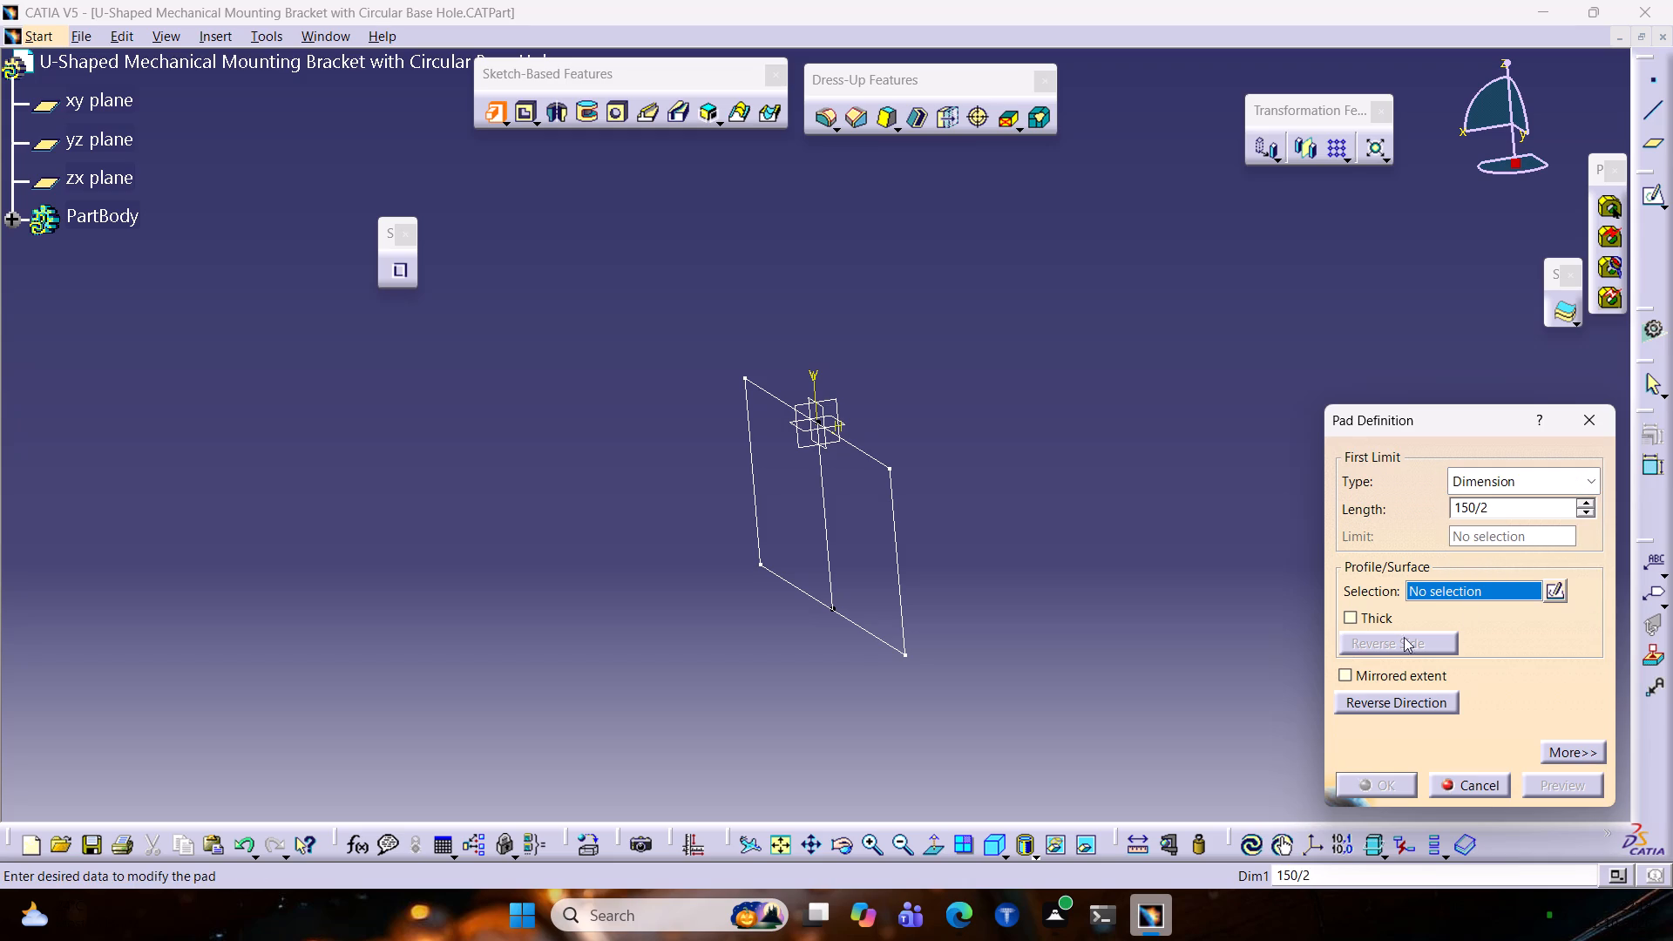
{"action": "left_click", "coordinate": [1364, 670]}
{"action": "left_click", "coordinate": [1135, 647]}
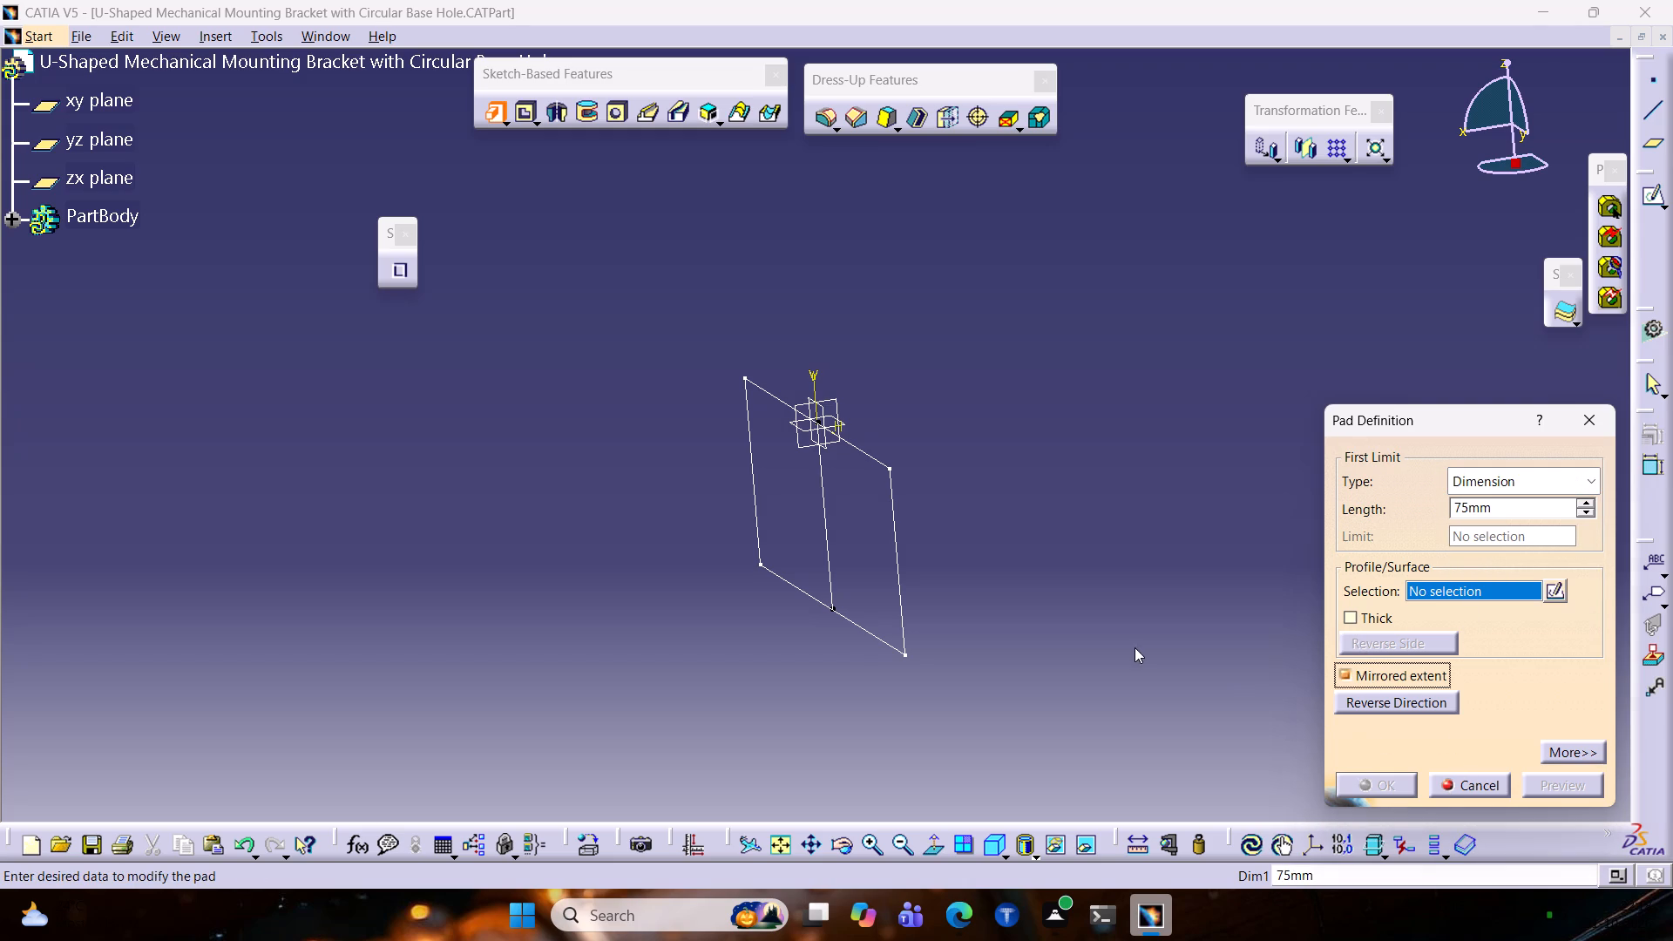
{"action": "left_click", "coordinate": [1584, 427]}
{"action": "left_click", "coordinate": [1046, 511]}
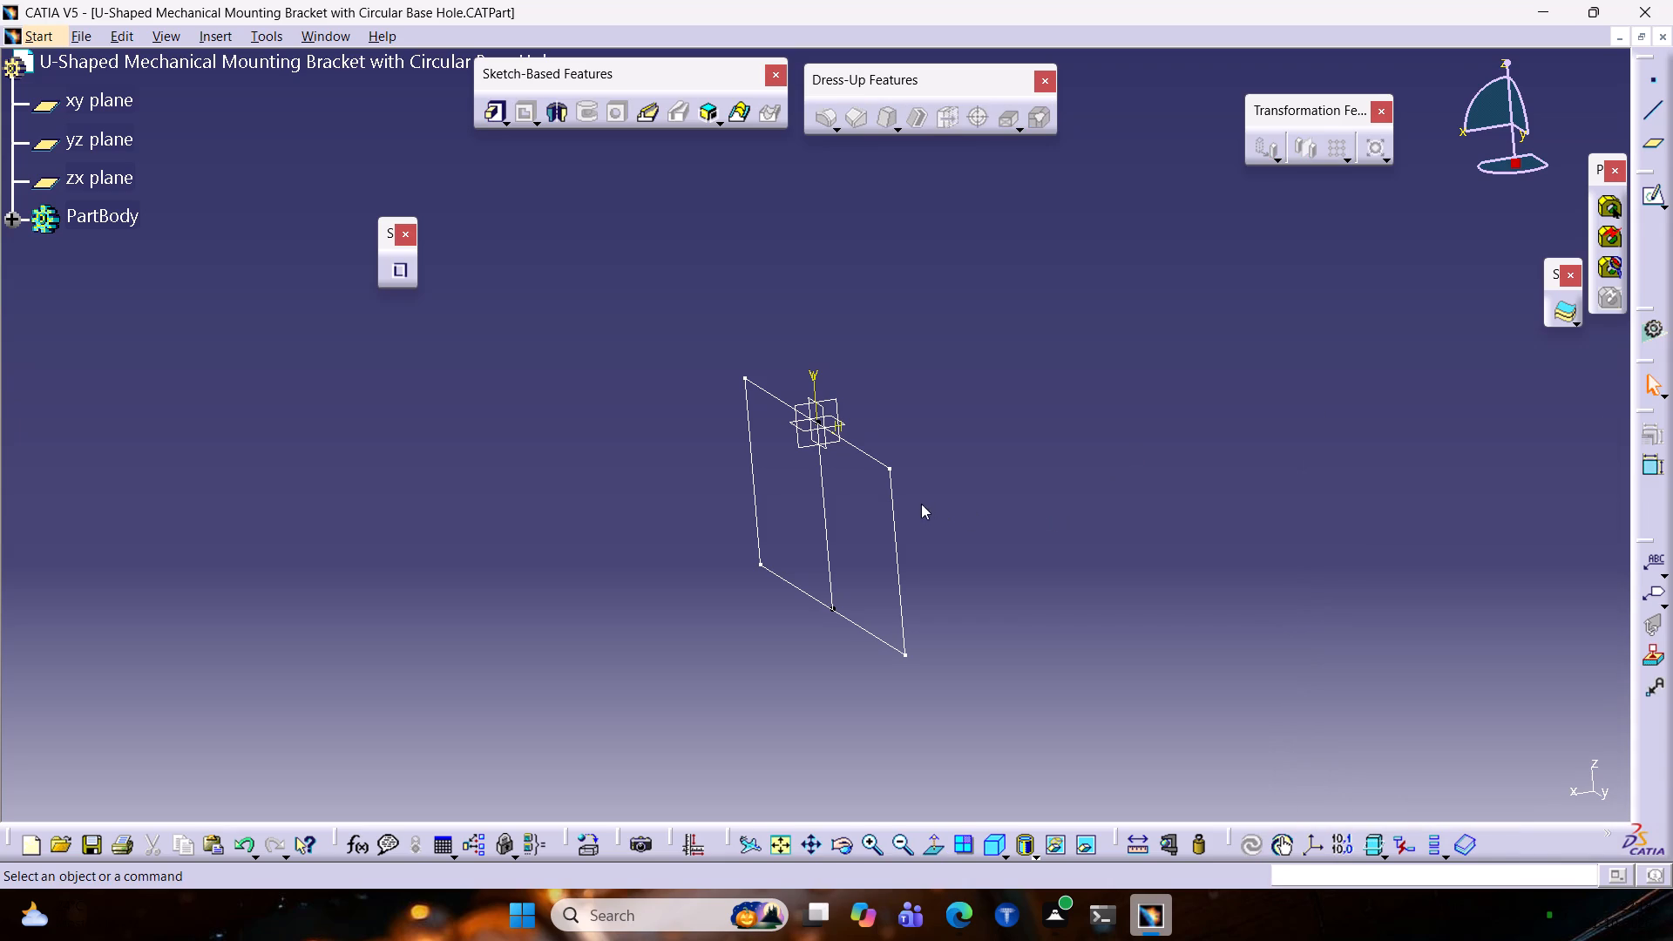
Reopen the rectangle sketch for editing and select the vertical line that divides it at the centre.
{"action": "double_click", "coordinate": [885, 461]}
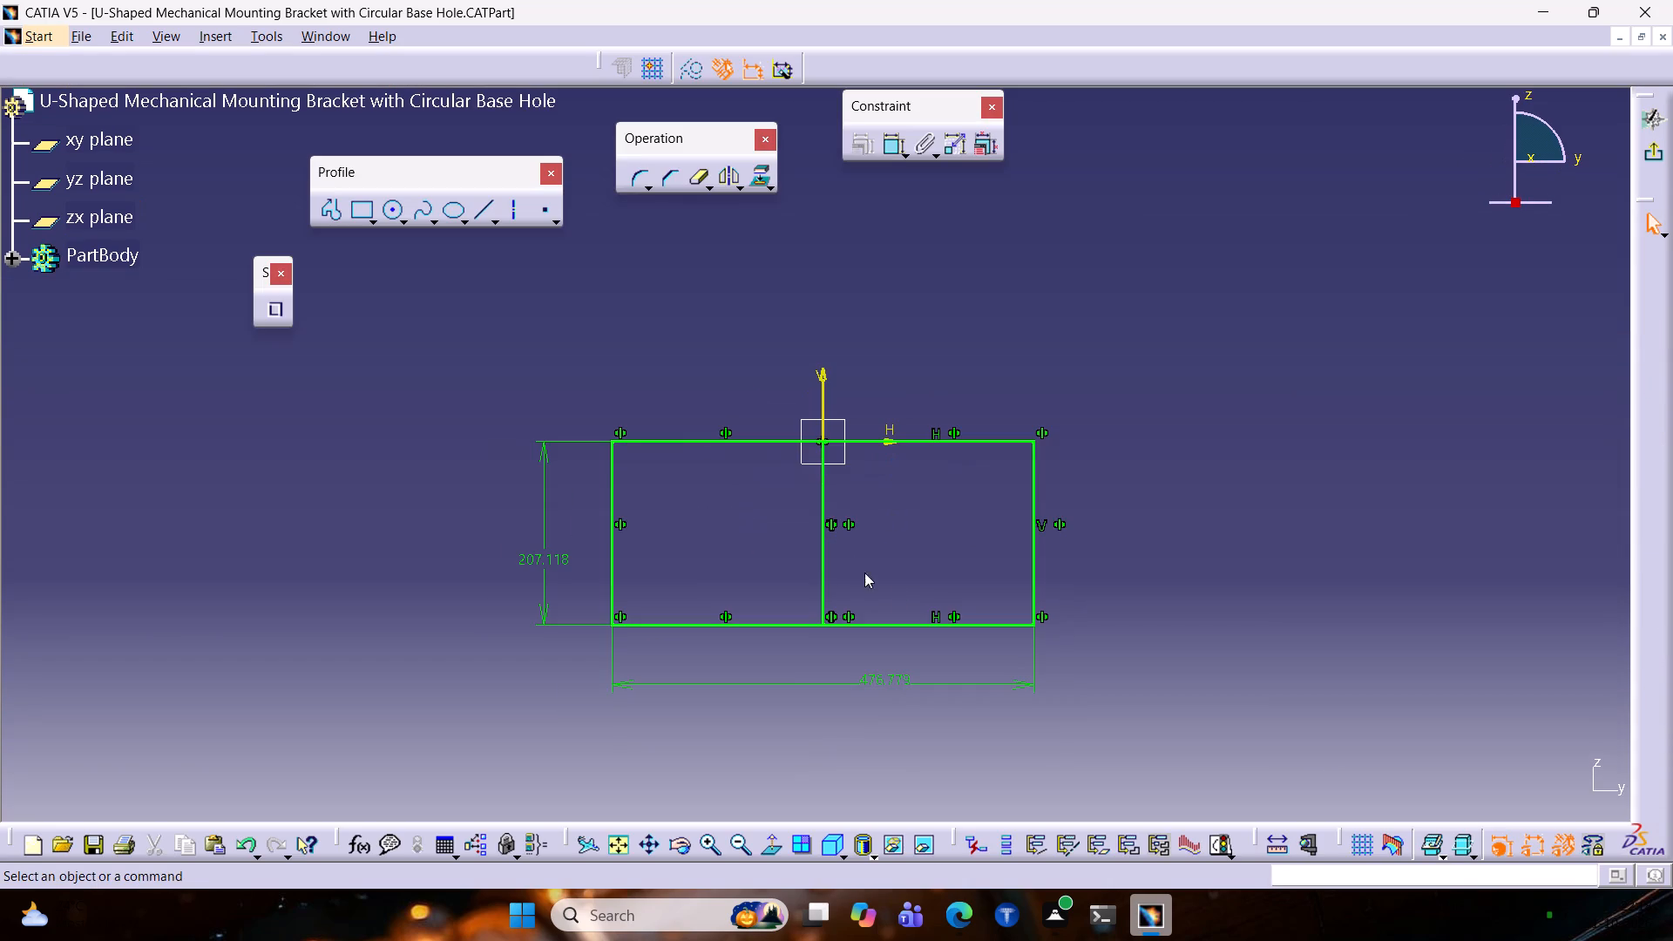
{"action": "left_click", "coordinate": [817, 568]}
{"action": "left_click_drag", "start_coordinate": [823, 570], "coordinate": [874, 509]}
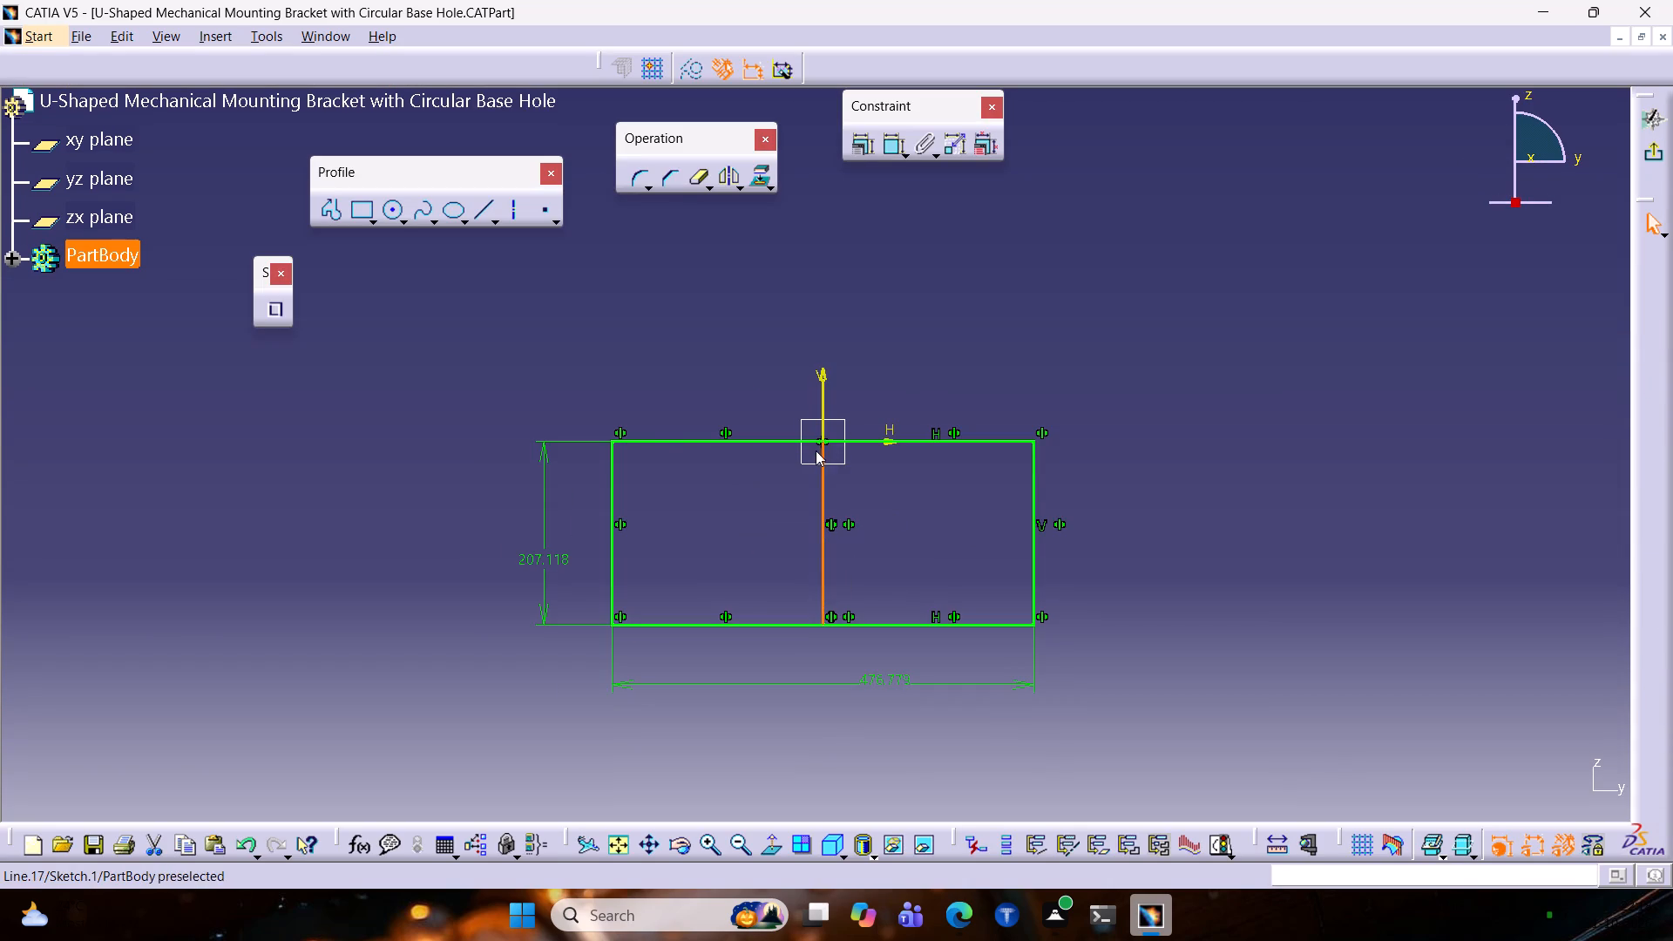
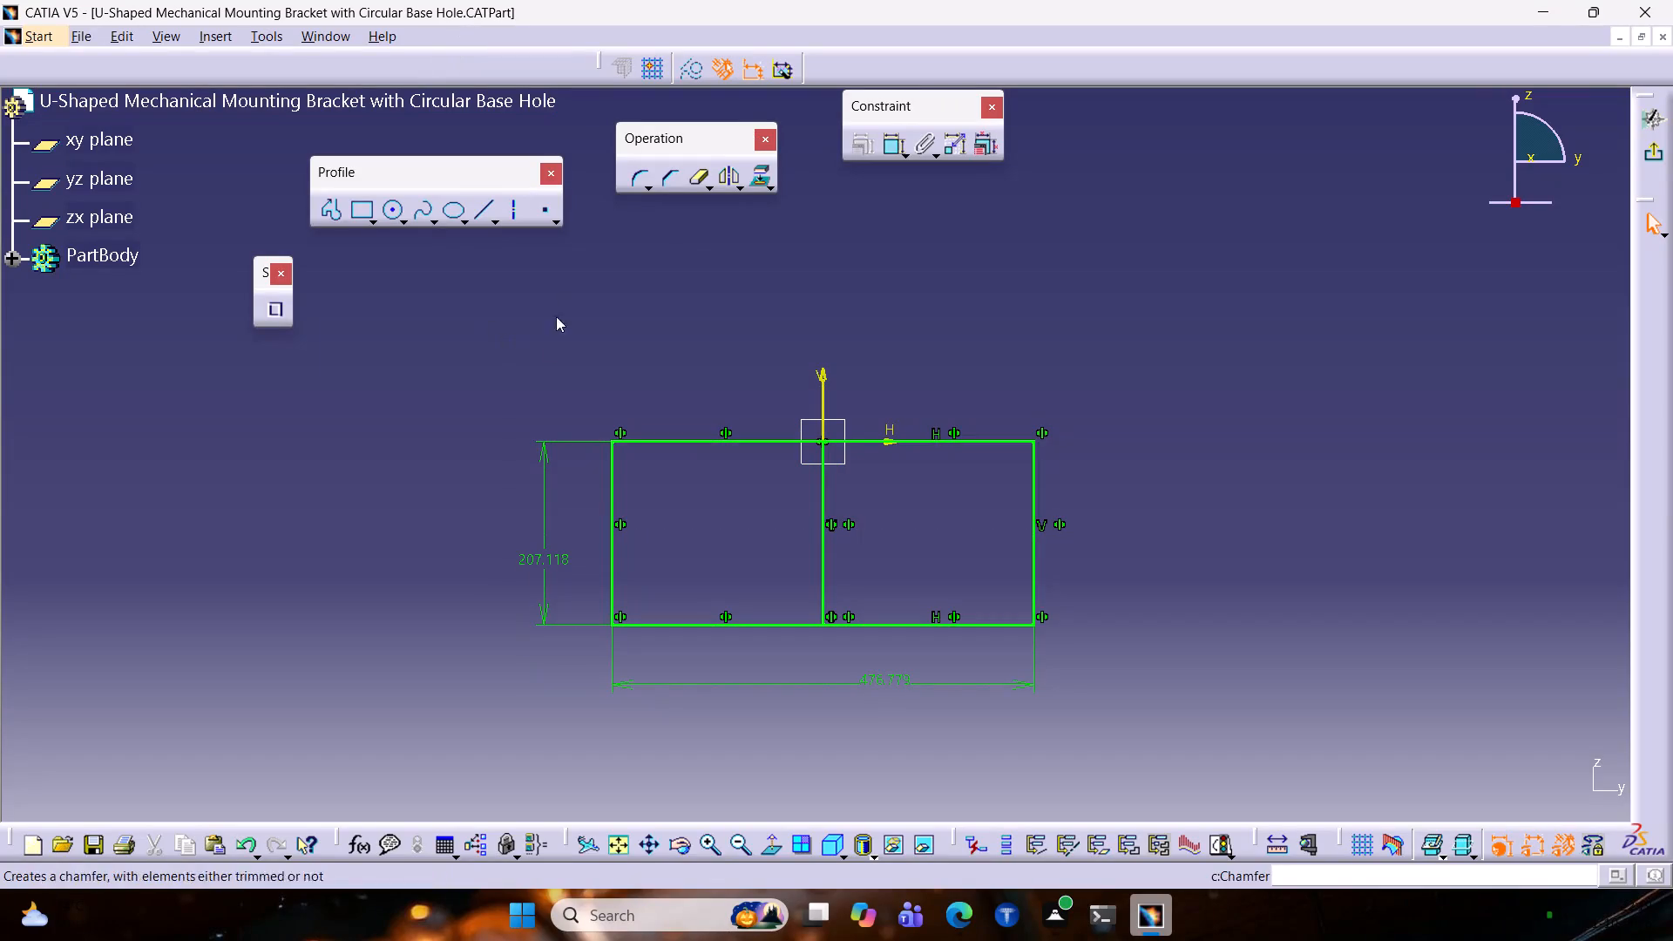
Delete the whole rectangle sketch geometry, including its centre line, dimensions and constraints.
{"action": "left_click", "coordinate": [625, 279]}
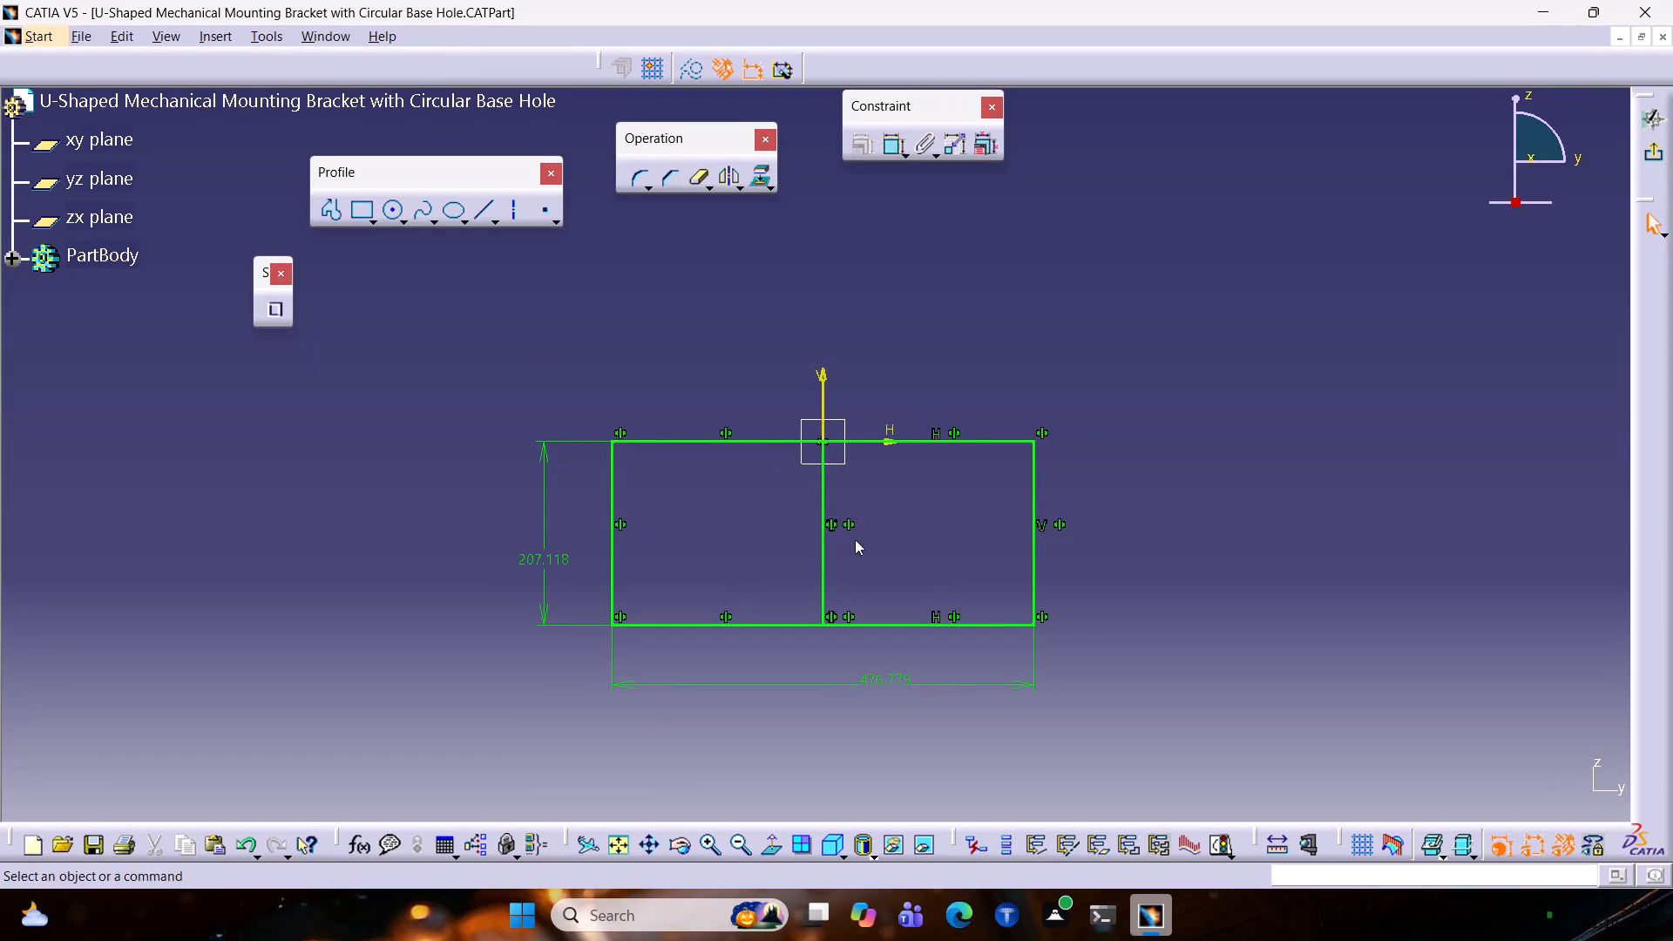
{"action": "left_click_drag", "start_coordinate": [1137, 754], "coordinate": [448, 394]}
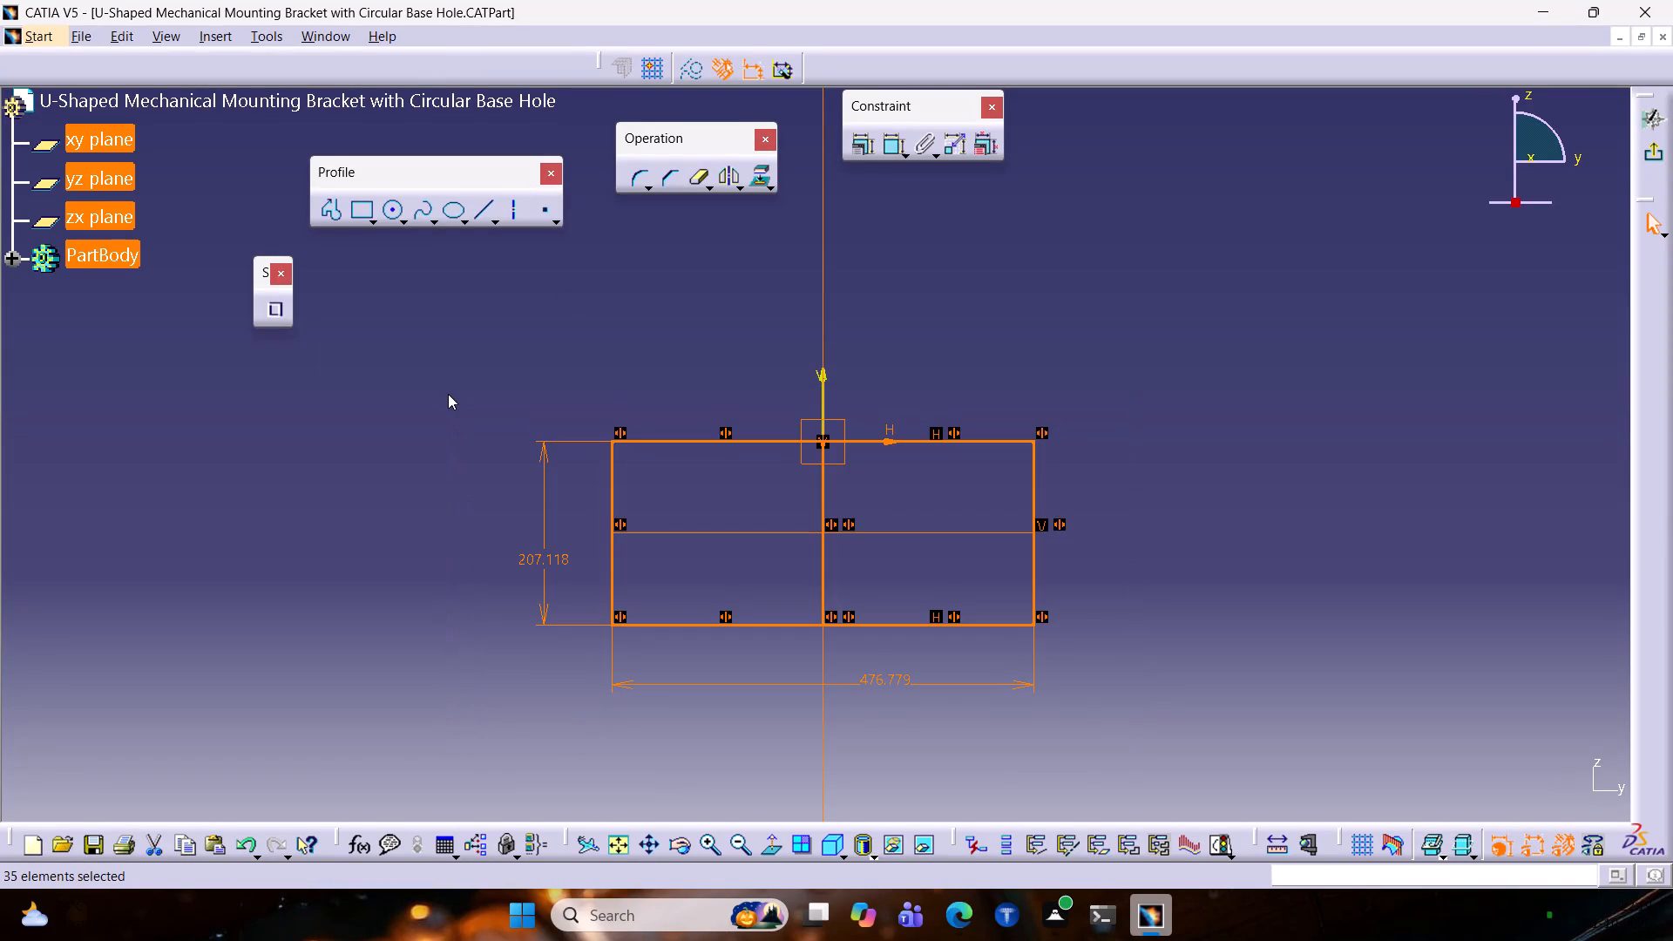
{"action": "key", "text": "Delete"}
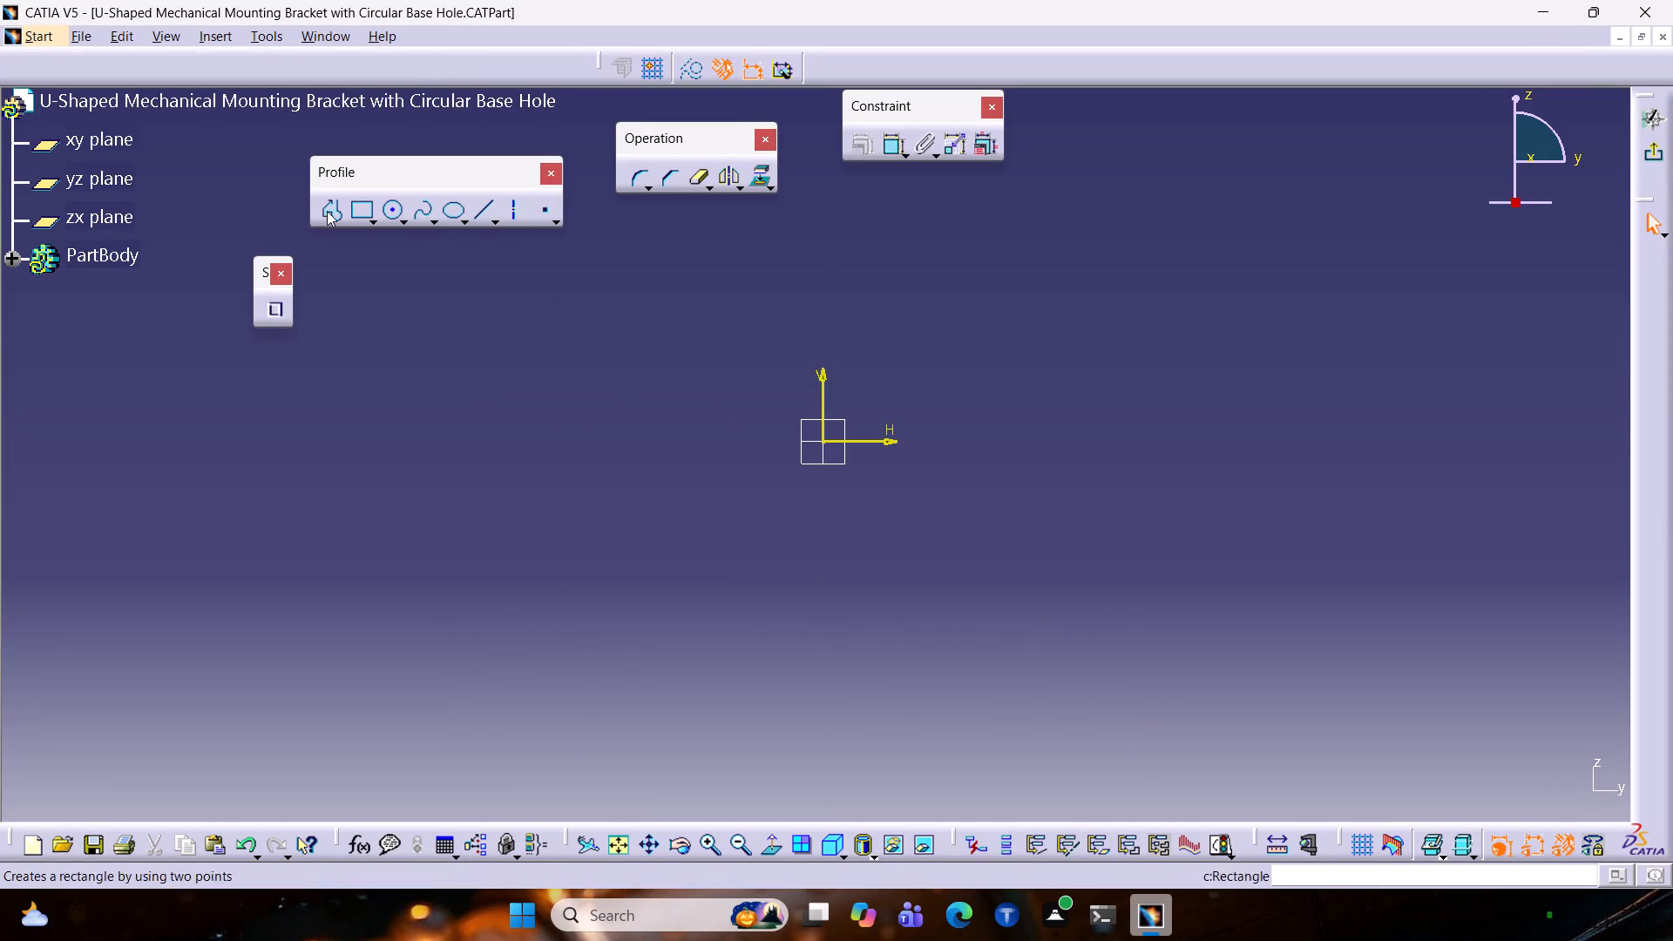
Draw a horizontal line 150 mm long along the H axis, extending symmetrically from the origin.
{"action": "left_click", "coordinate": [331, 213]}
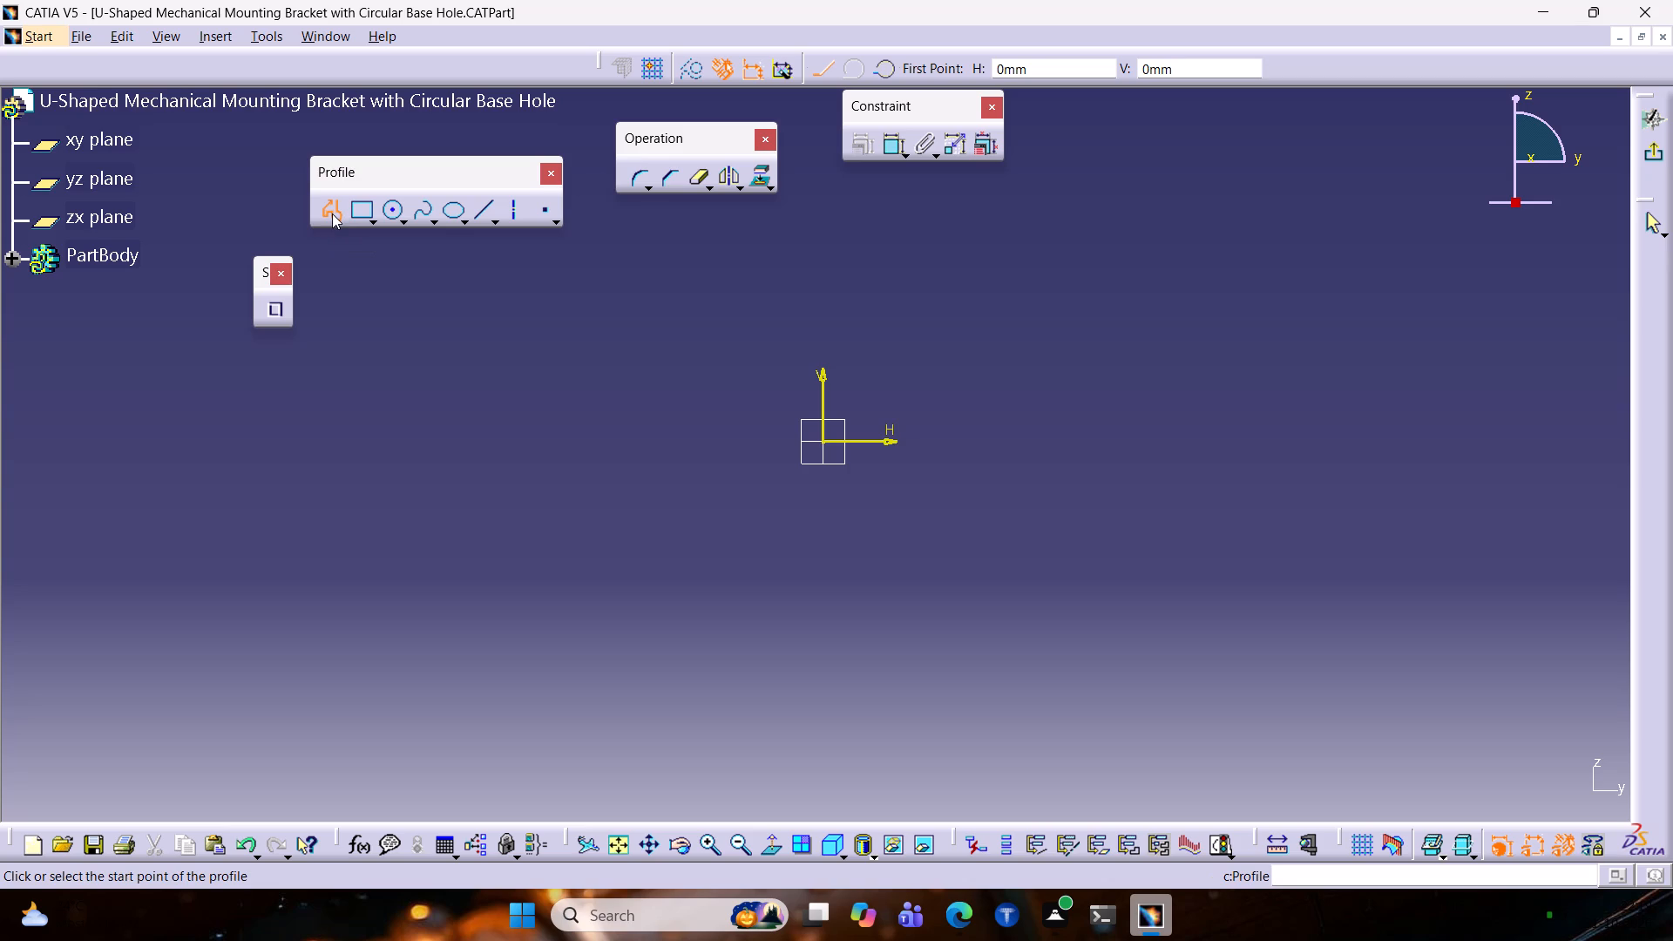
{"action": "left_click", "coordinate": [483, 211]}
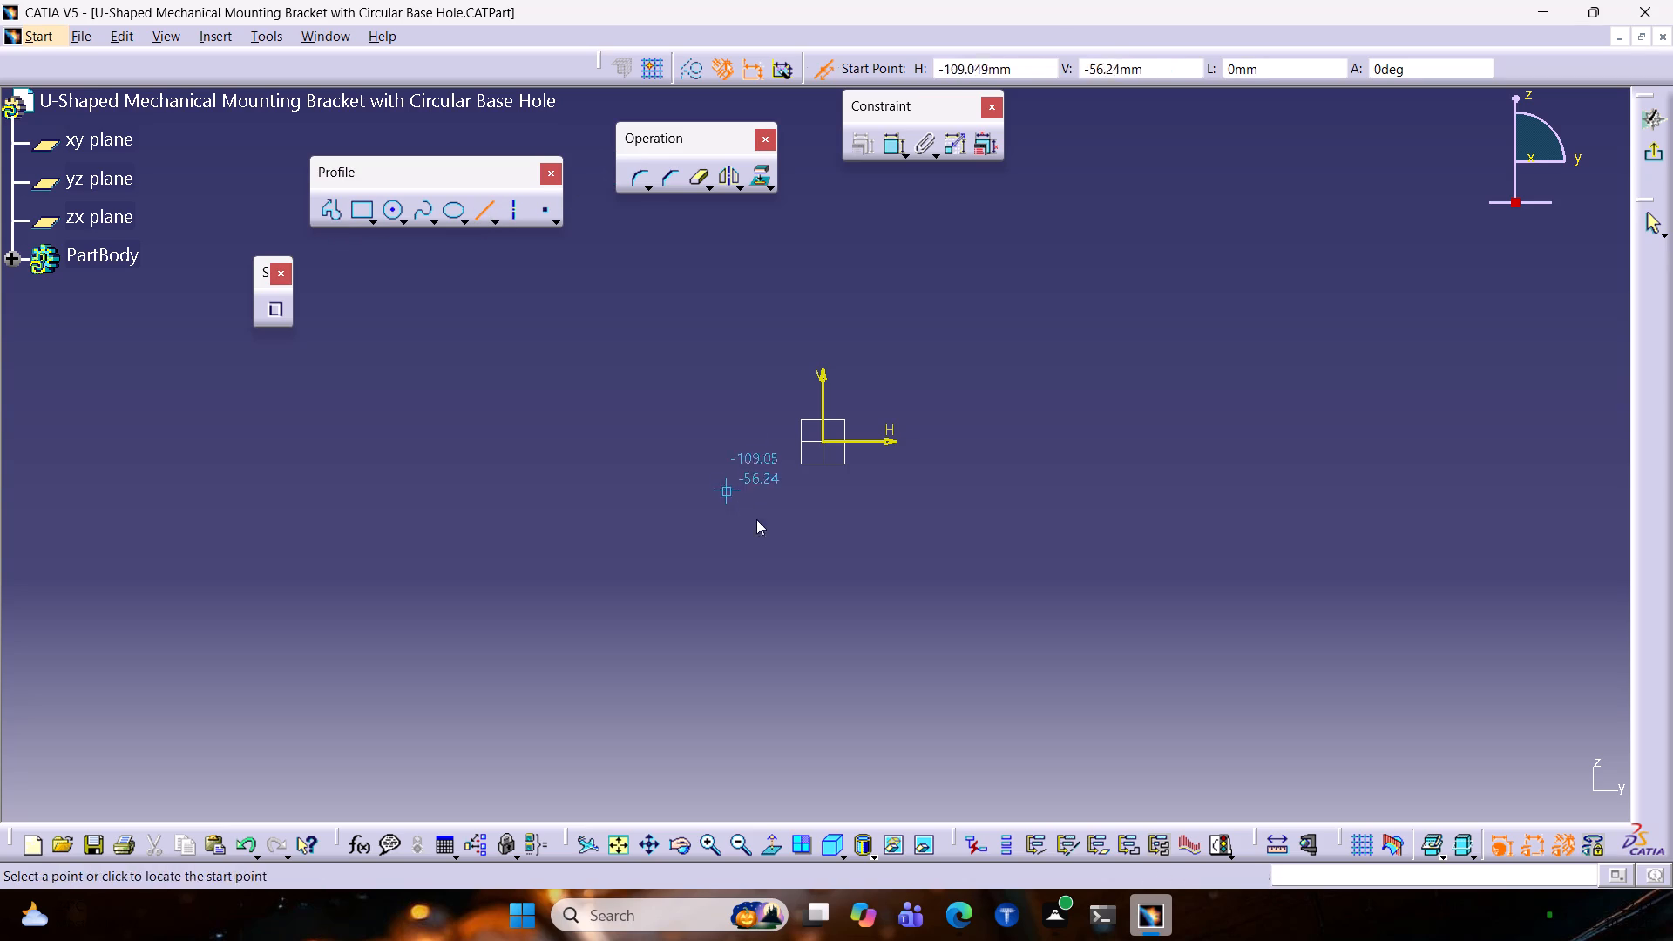
{"action": "left_click", "coordinate": [823, 440]}
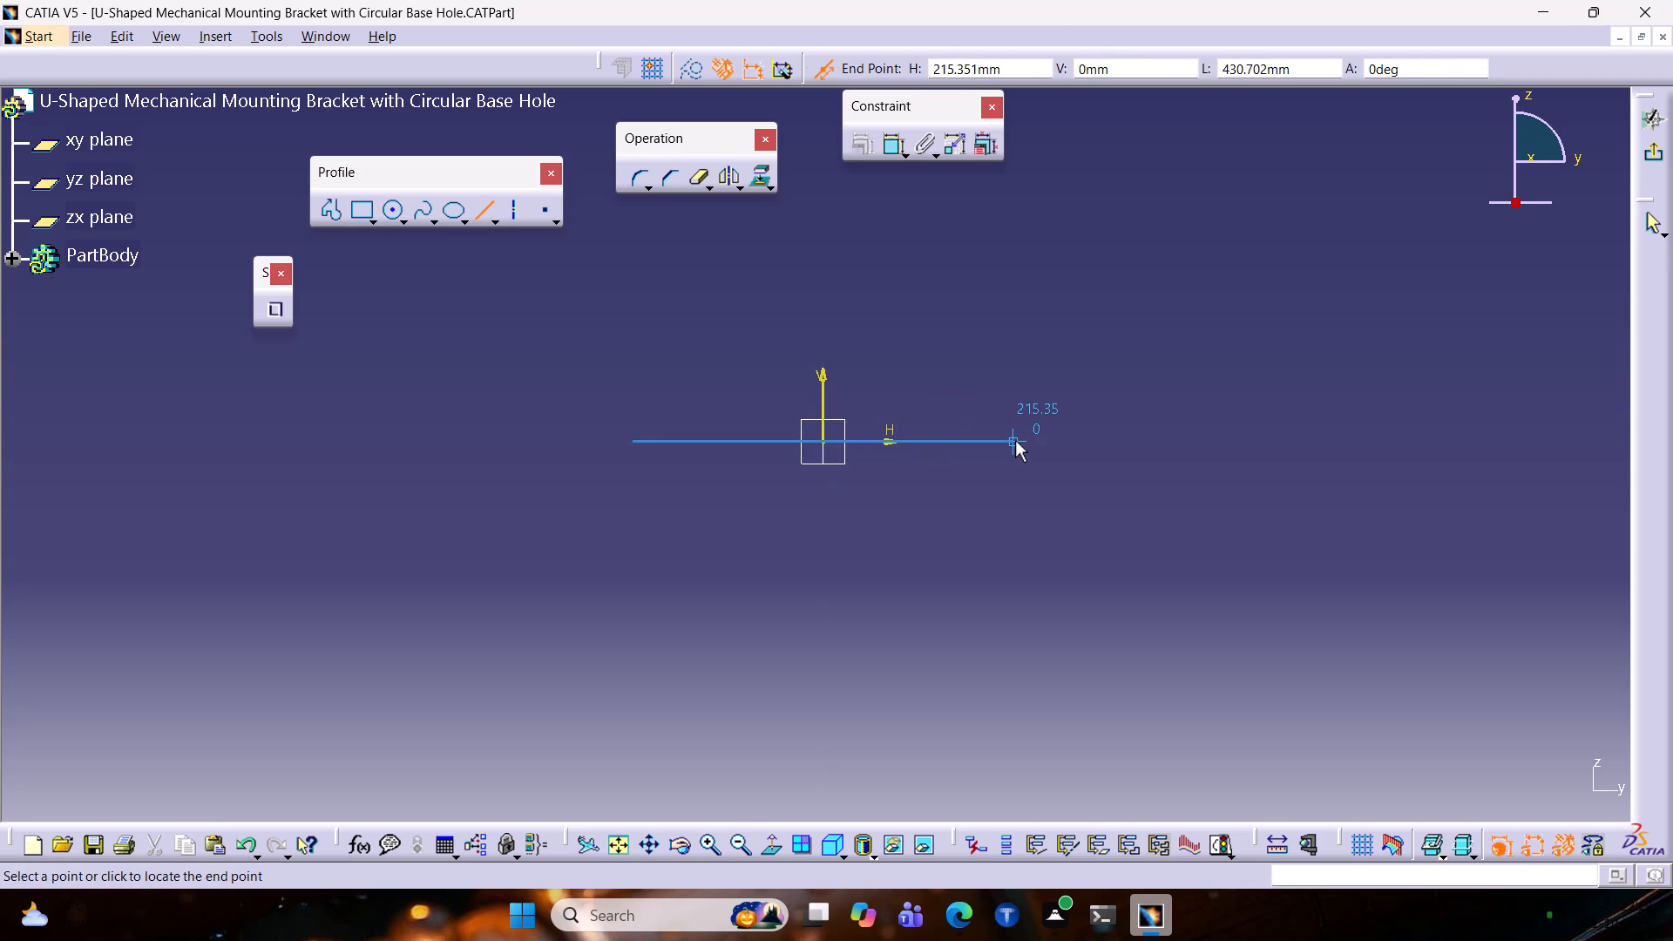
{"action": "key", "text": "Tab"}
{"action": "key", "text": "Tab"}
{"action": "key", "text": "Tab"}
{"action": "key", "text": "Tab"}
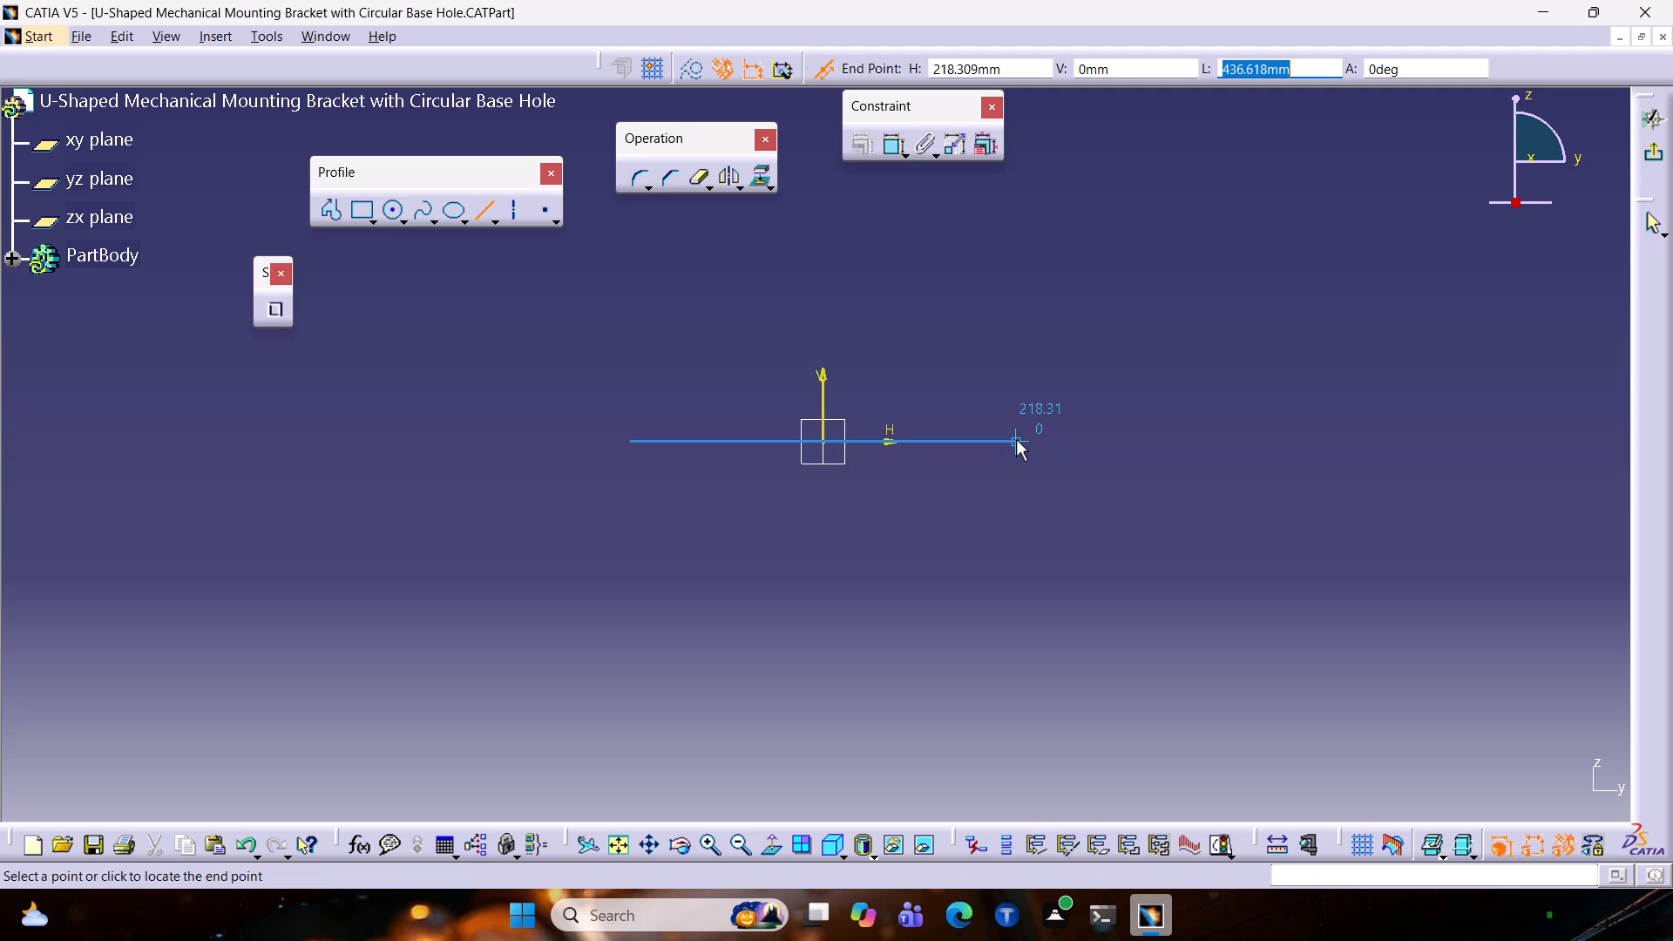
{"action": "type", "text": "150"}
{"action": "key", "text": "Return"}
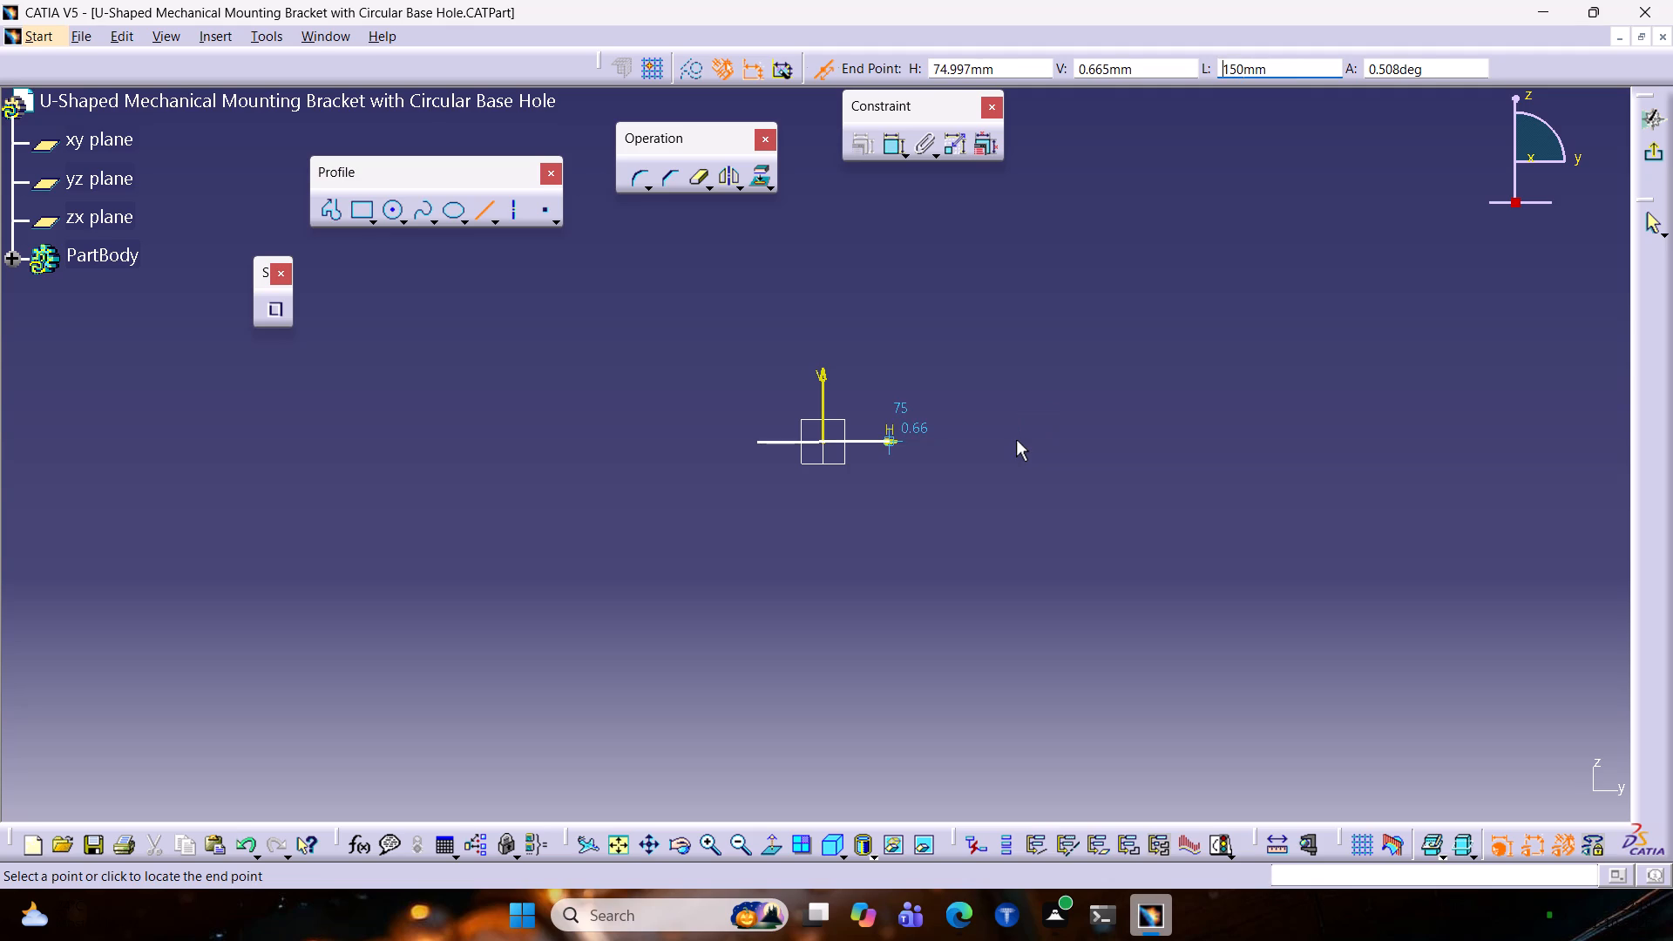
{"action": "left_click", "coordinate": [871, 443]}
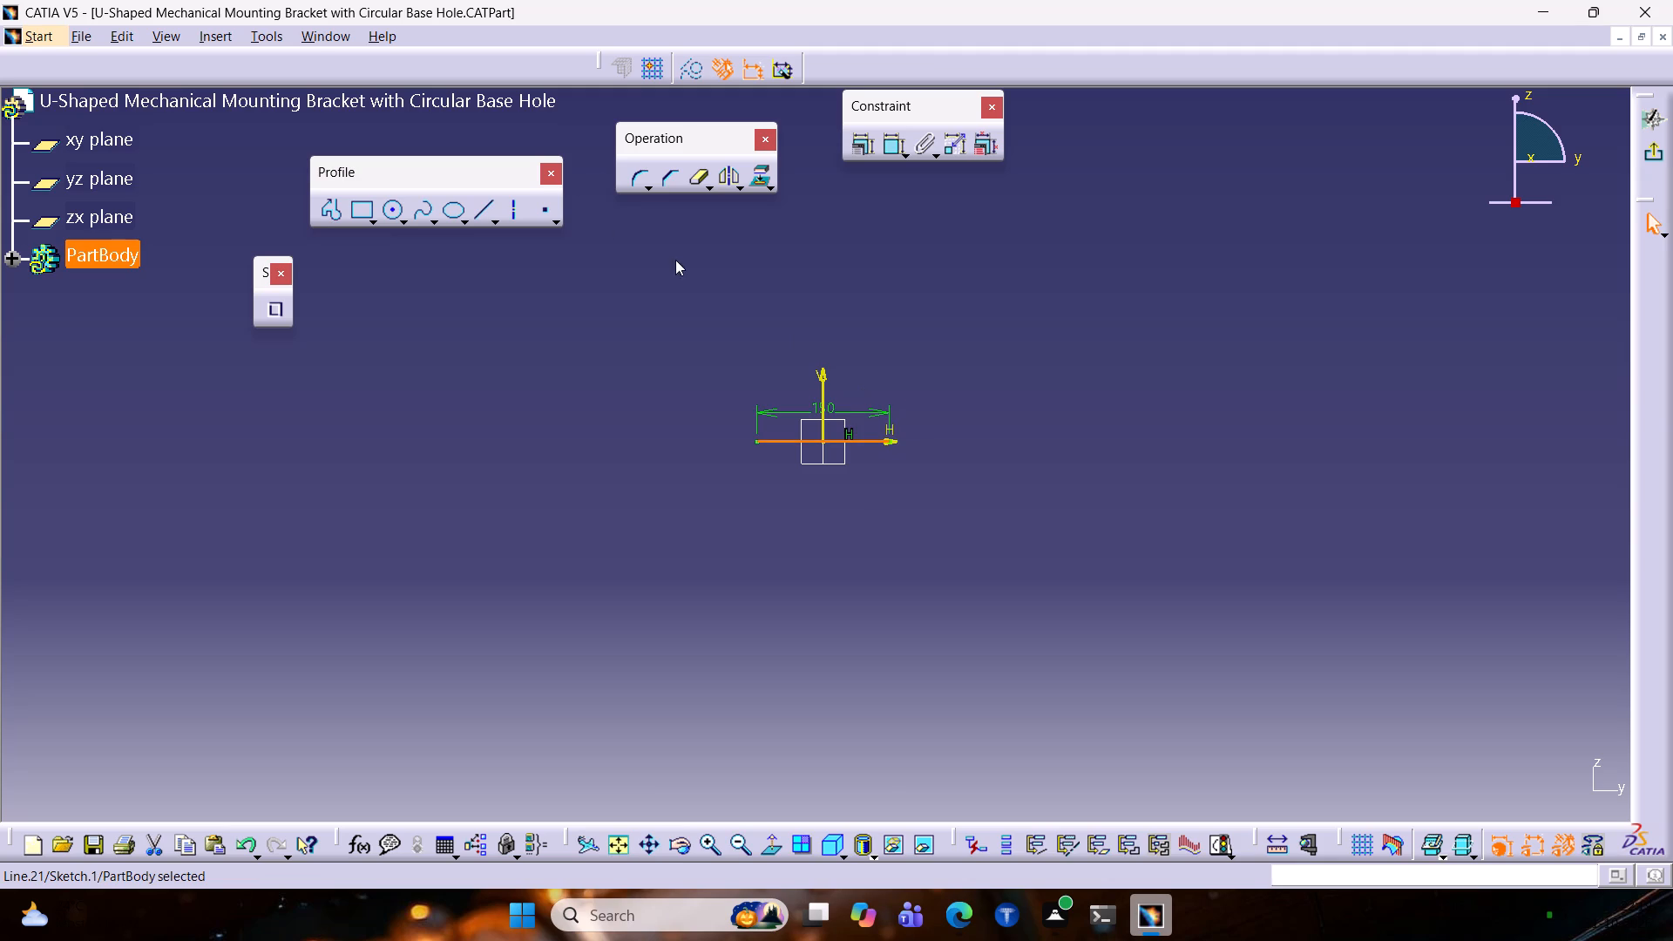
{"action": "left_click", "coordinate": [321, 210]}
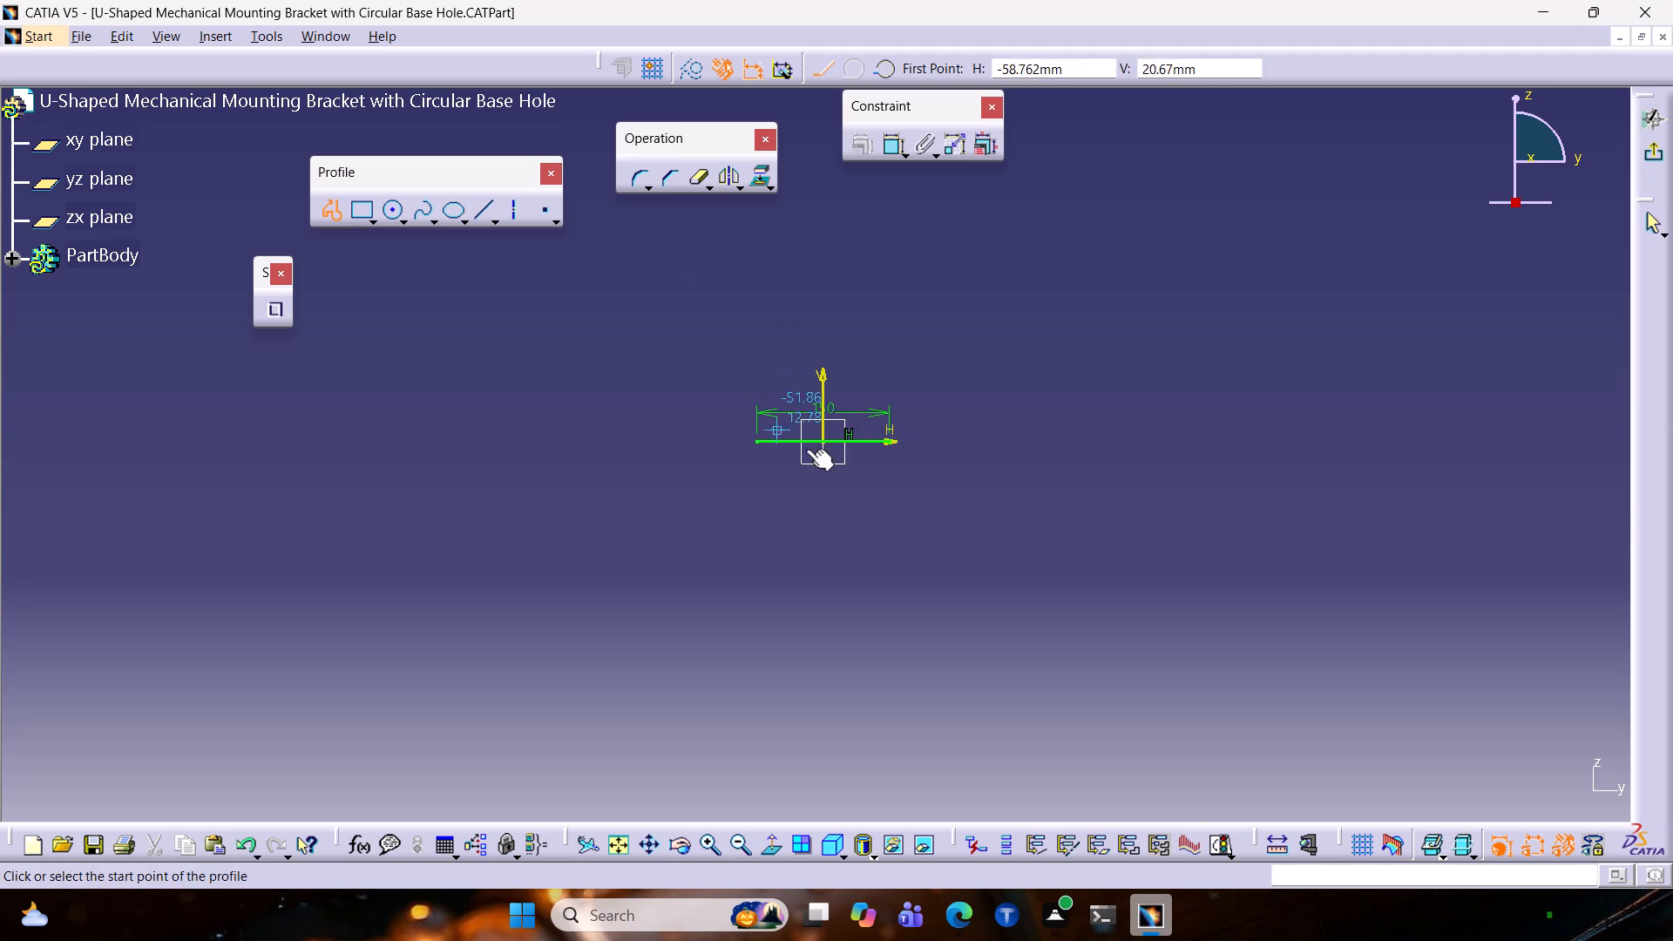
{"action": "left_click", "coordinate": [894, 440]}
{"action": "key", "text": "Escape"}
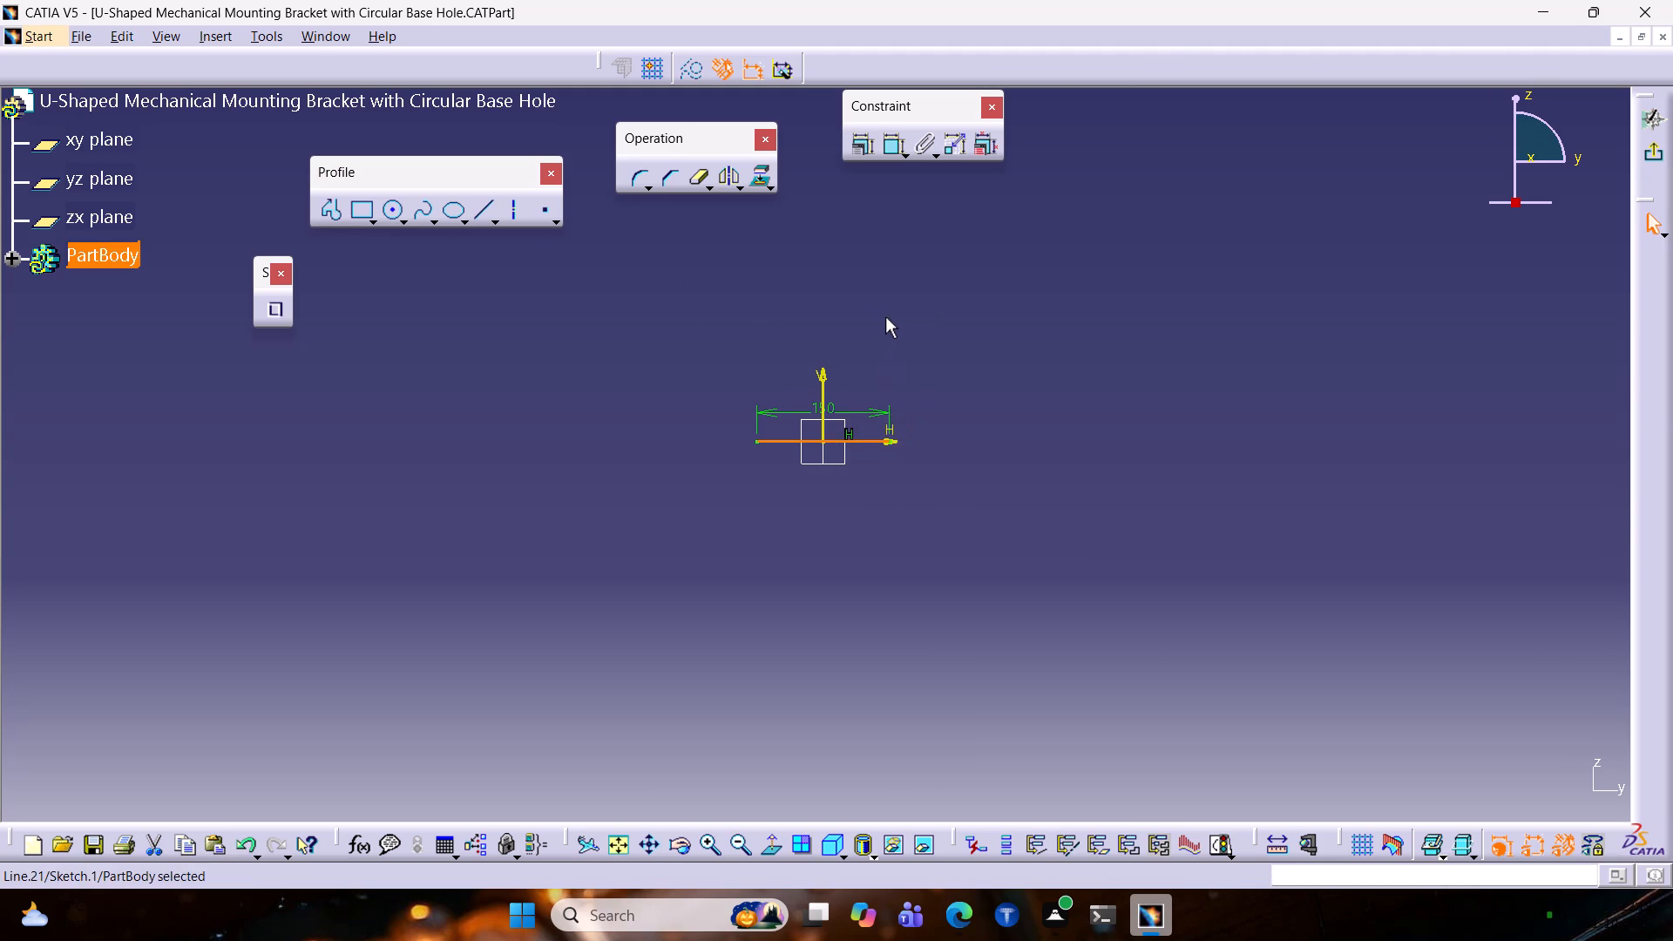
Start a profile at the 150 mm line's positive-H end and draw a vertical segment 120 mm upward.
{"action": "middle_click_drag", "start_coordinate": [924, 504], "coordinate": [979, 438], "text": "ctrl"}
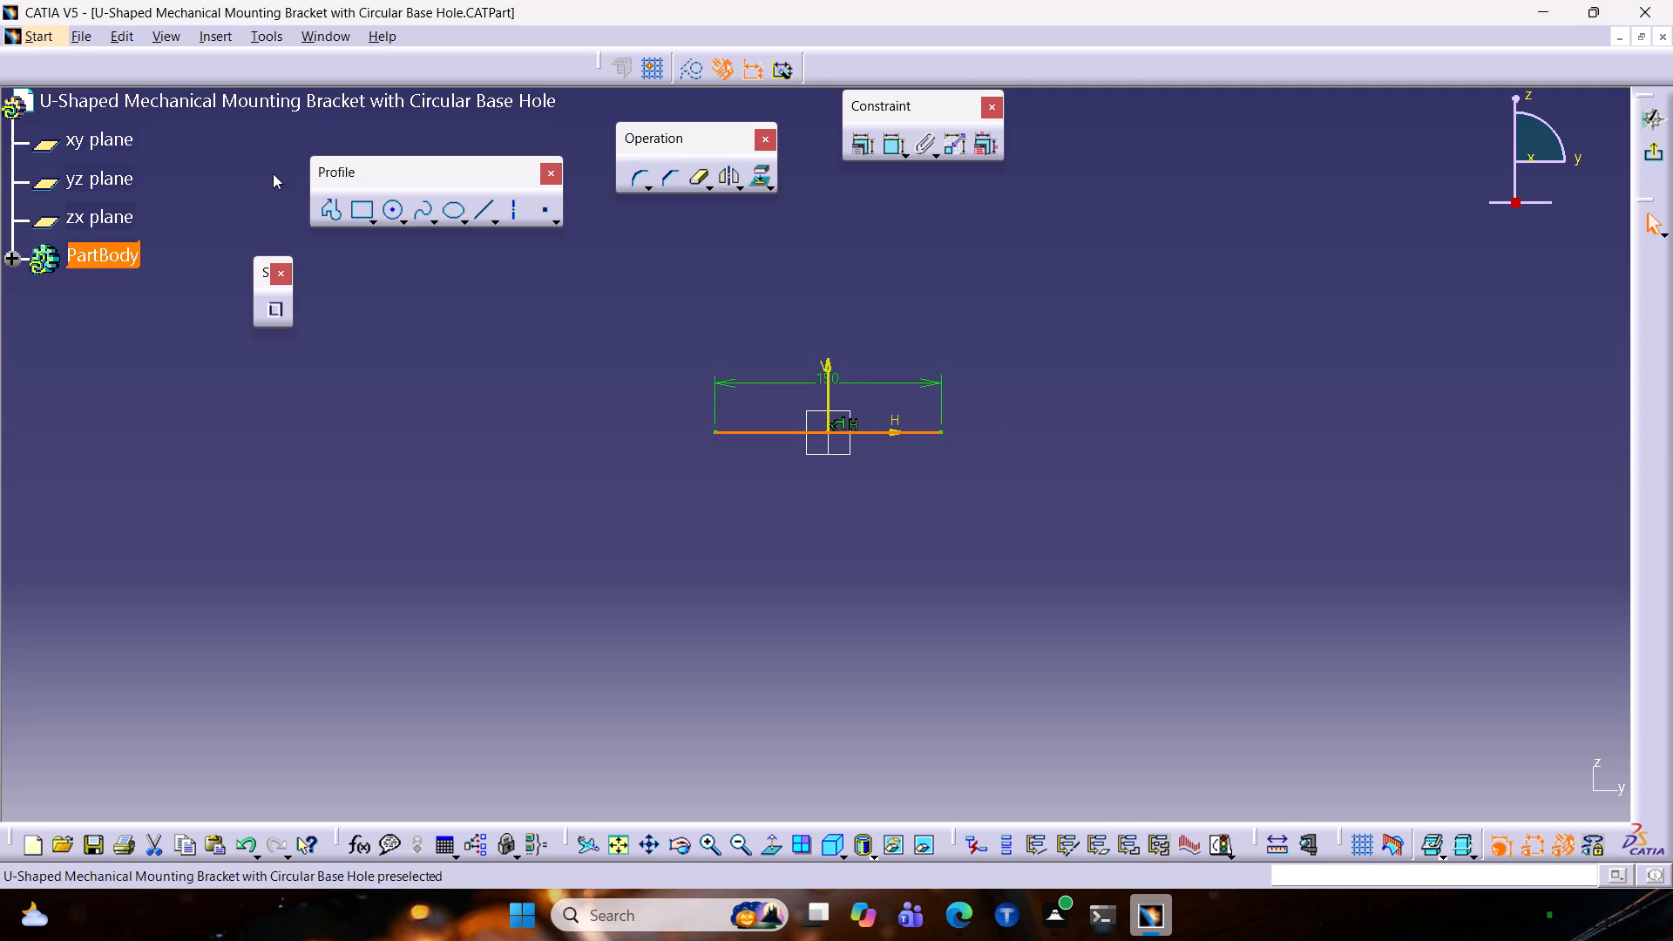
{"action": "left_click", "coordinate": [334, 200]}
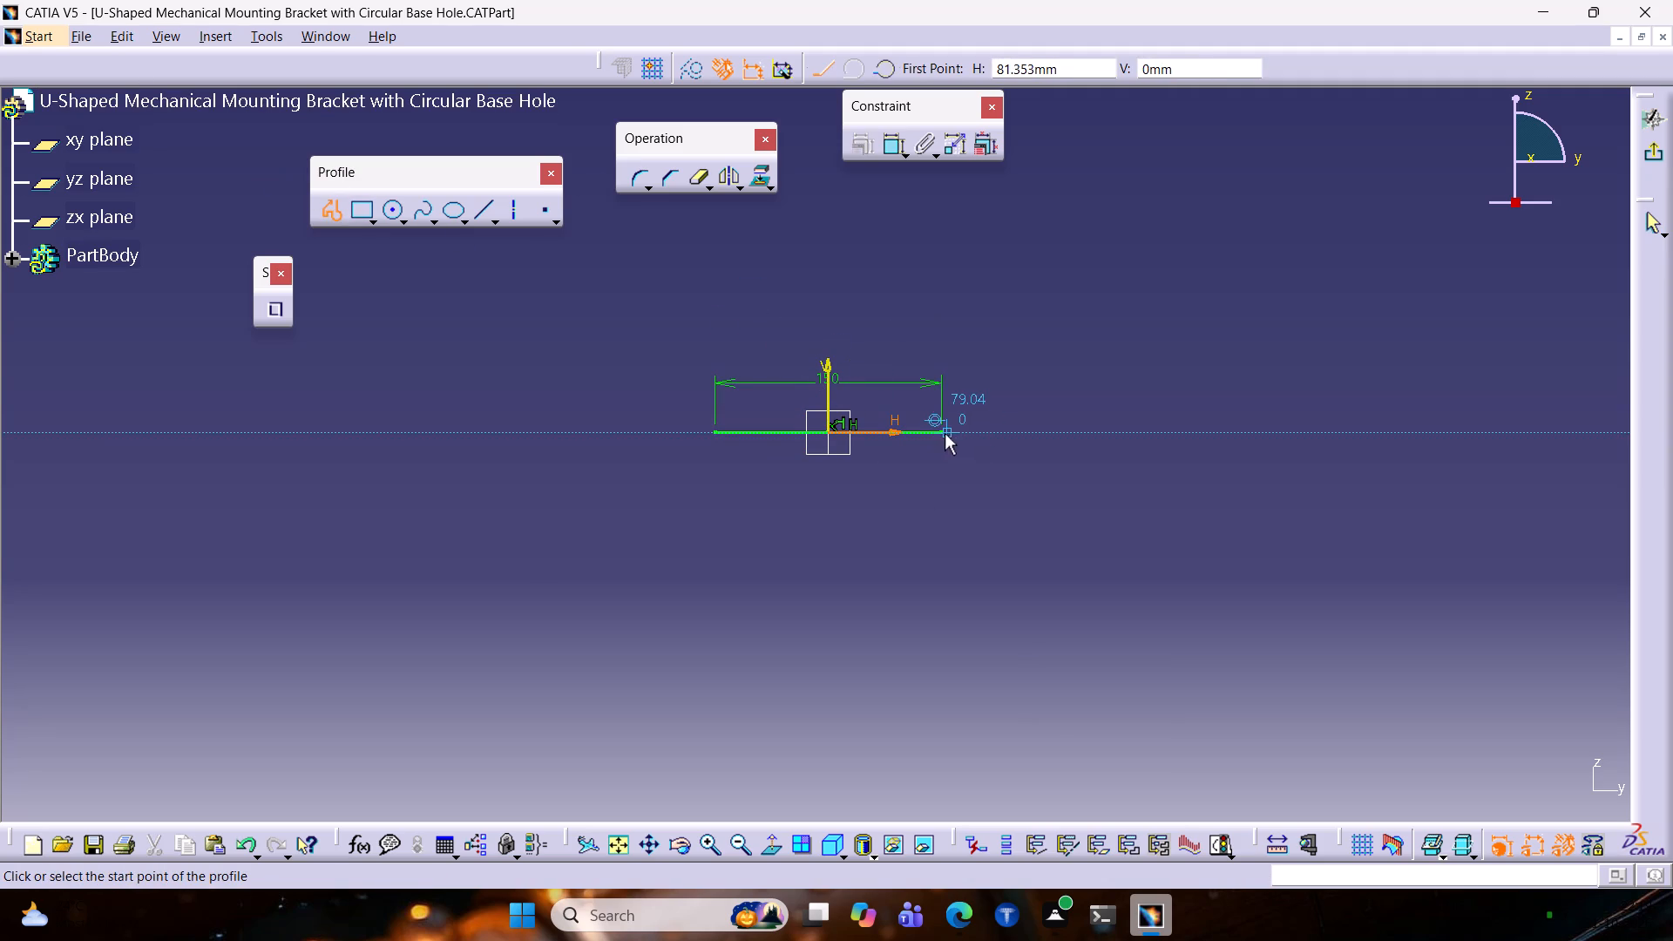
{"action": "left_click", "coordinate": [941, 434]}
{"action": "middle_click_drag", "start_coordinate": [951, 278], "coordinate": [924, 323], "text": "ctrl"}
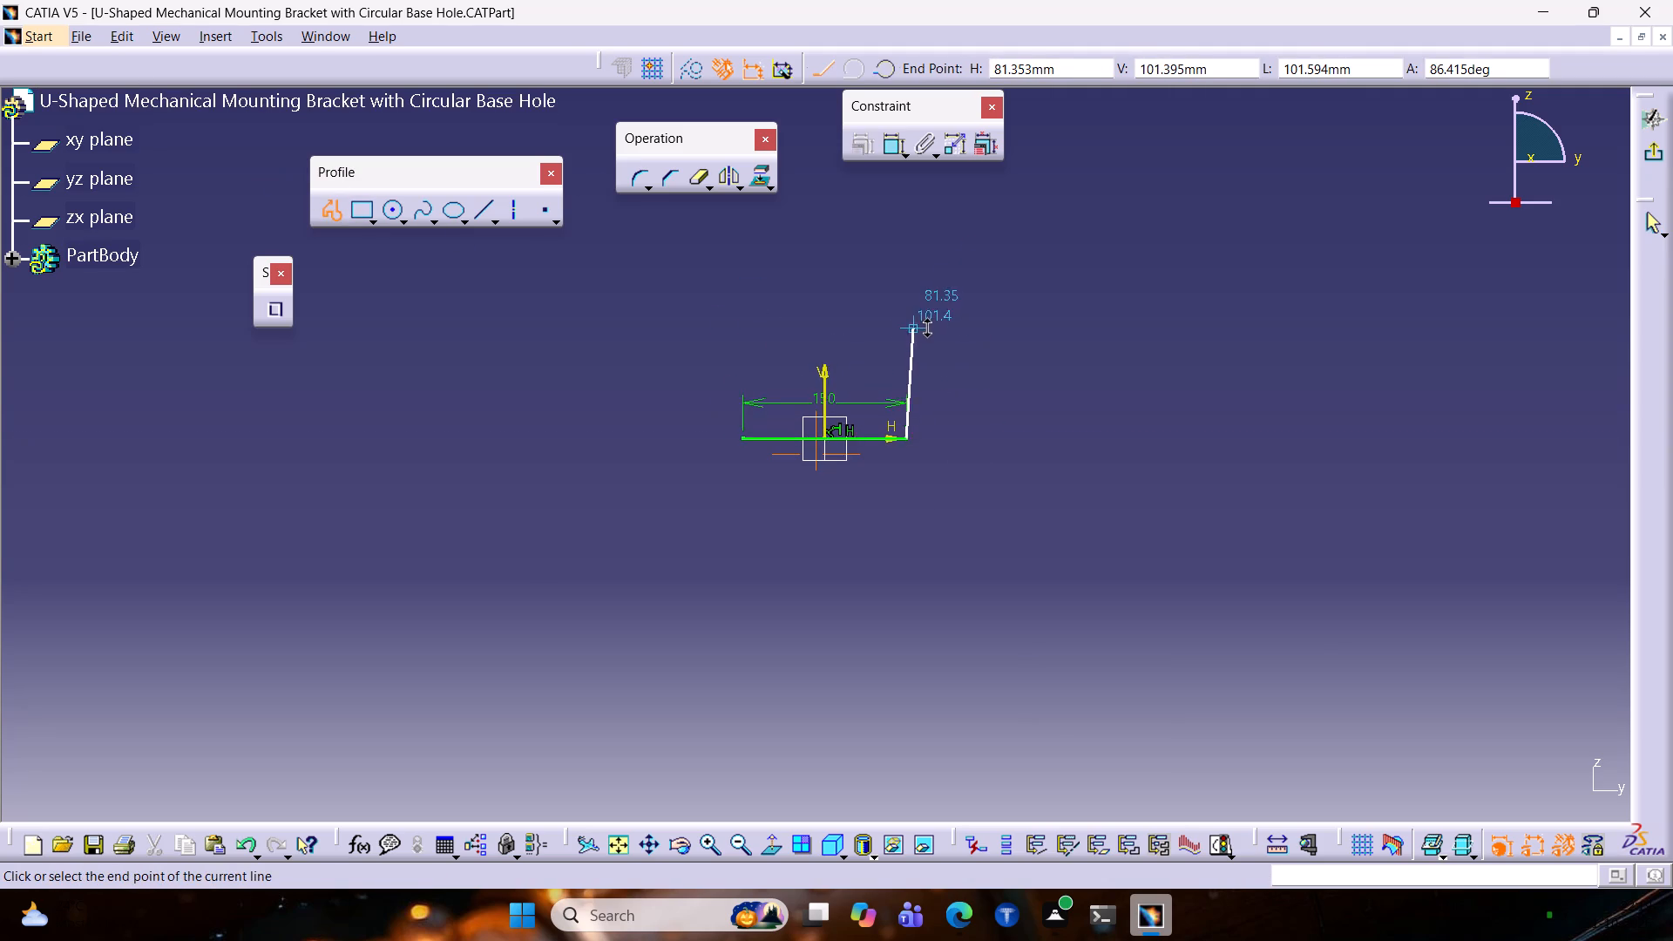
{"action": "middle_click_drag", "start_coordinate": [924, 323], "coordinate": [923, 329], "text": "ctrl"}
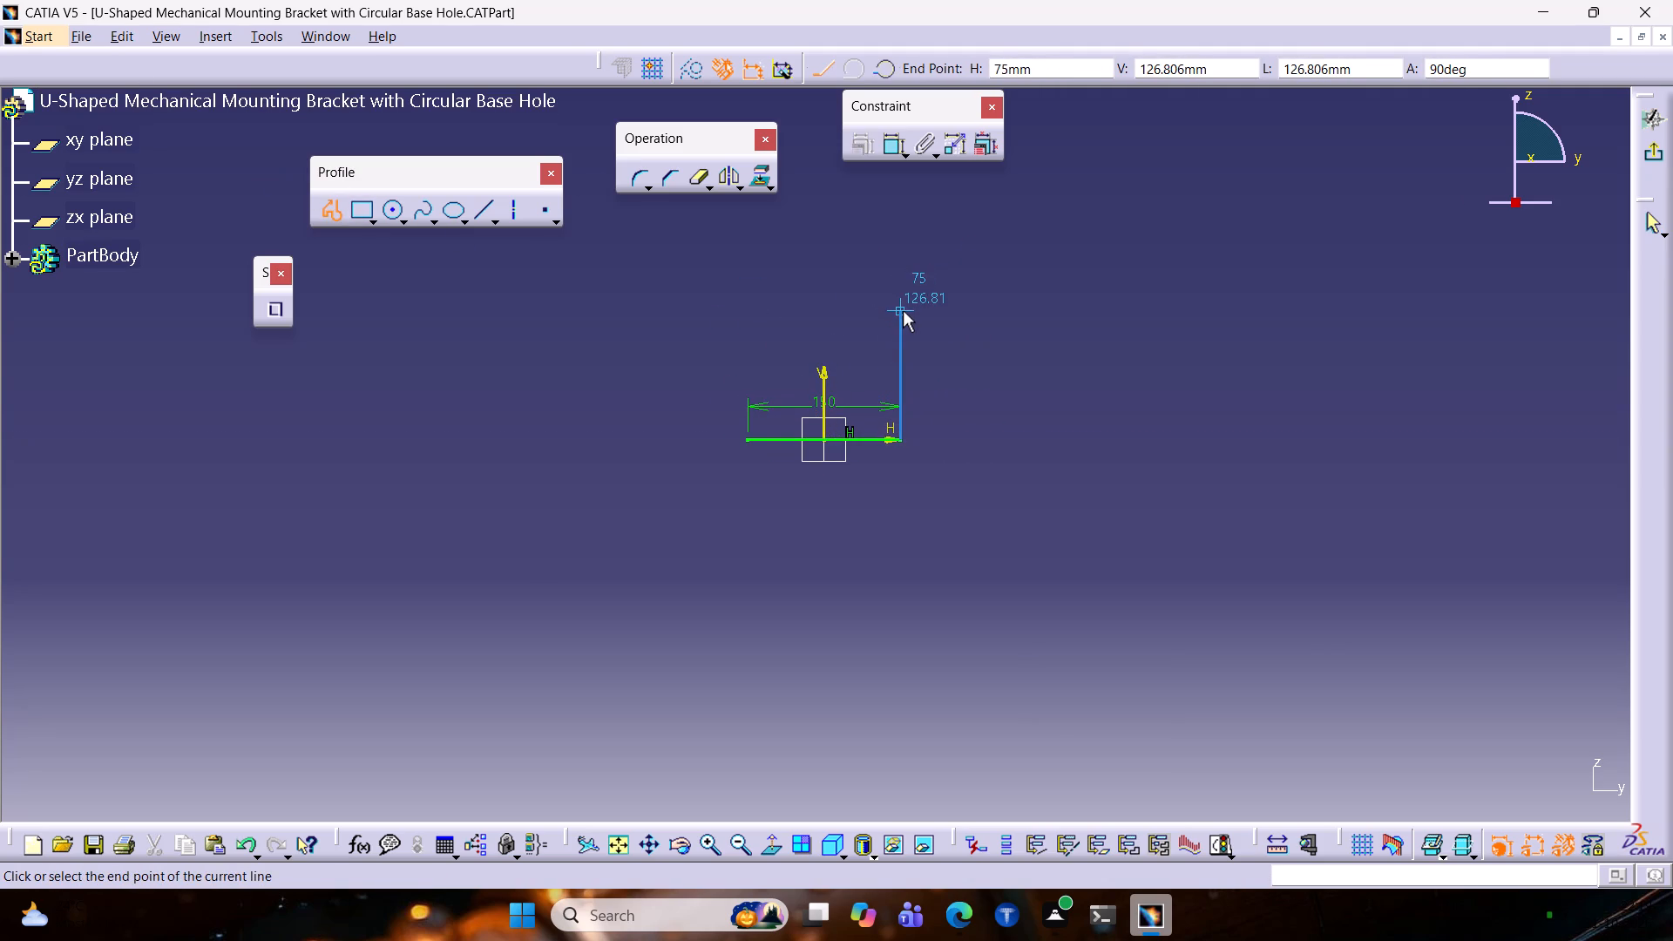
{"action": "key", "text": "Tab"}
{"action": "key", "text": "Tab"}
{"action": "key", "text": "Tab"}
{"action": "key", "text": "Tab"}
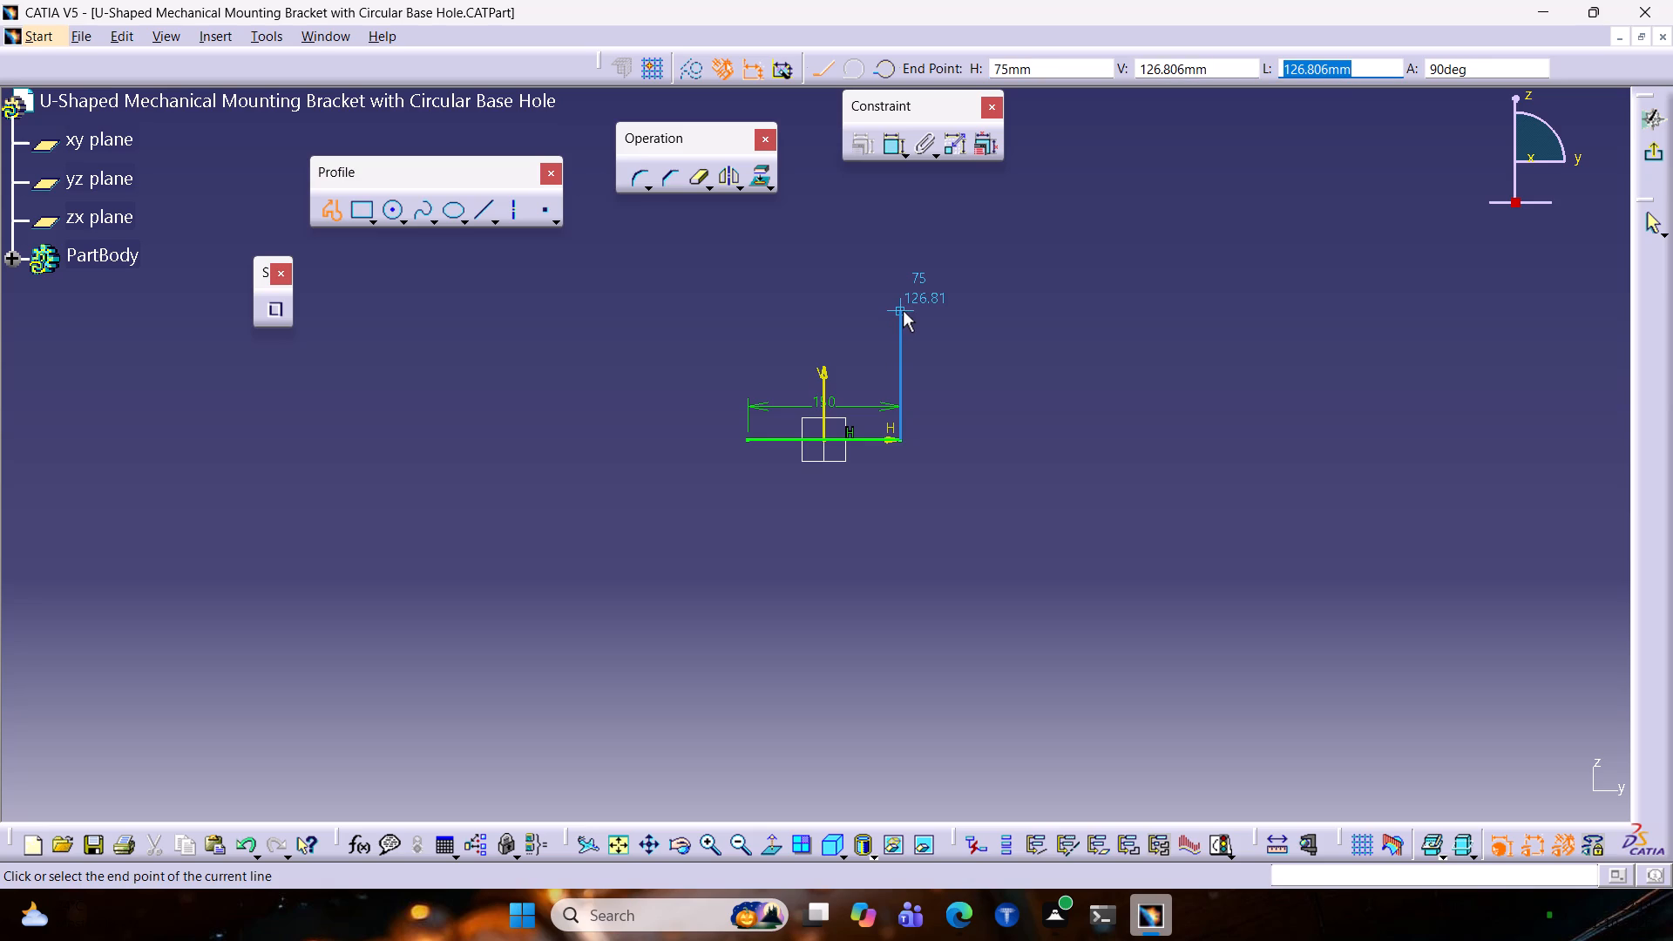
{"action": "type", "text": "120"}
{"action": "key", "text": "Return"}
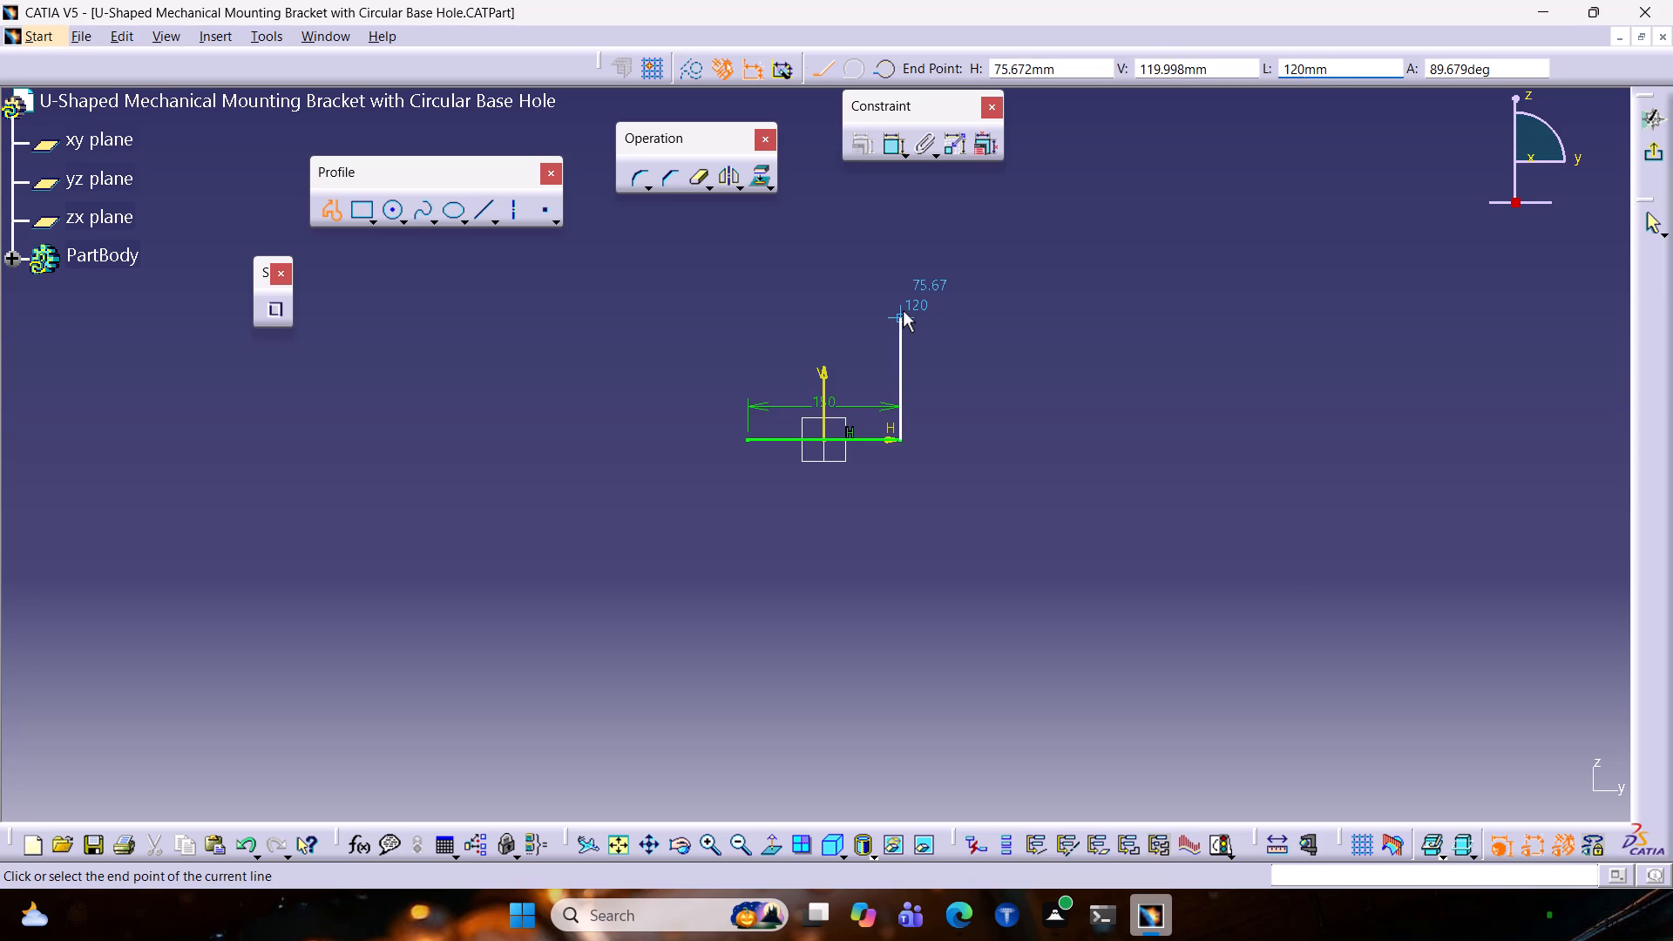
{"action": "left_click", "coordinate": [904, 322]}
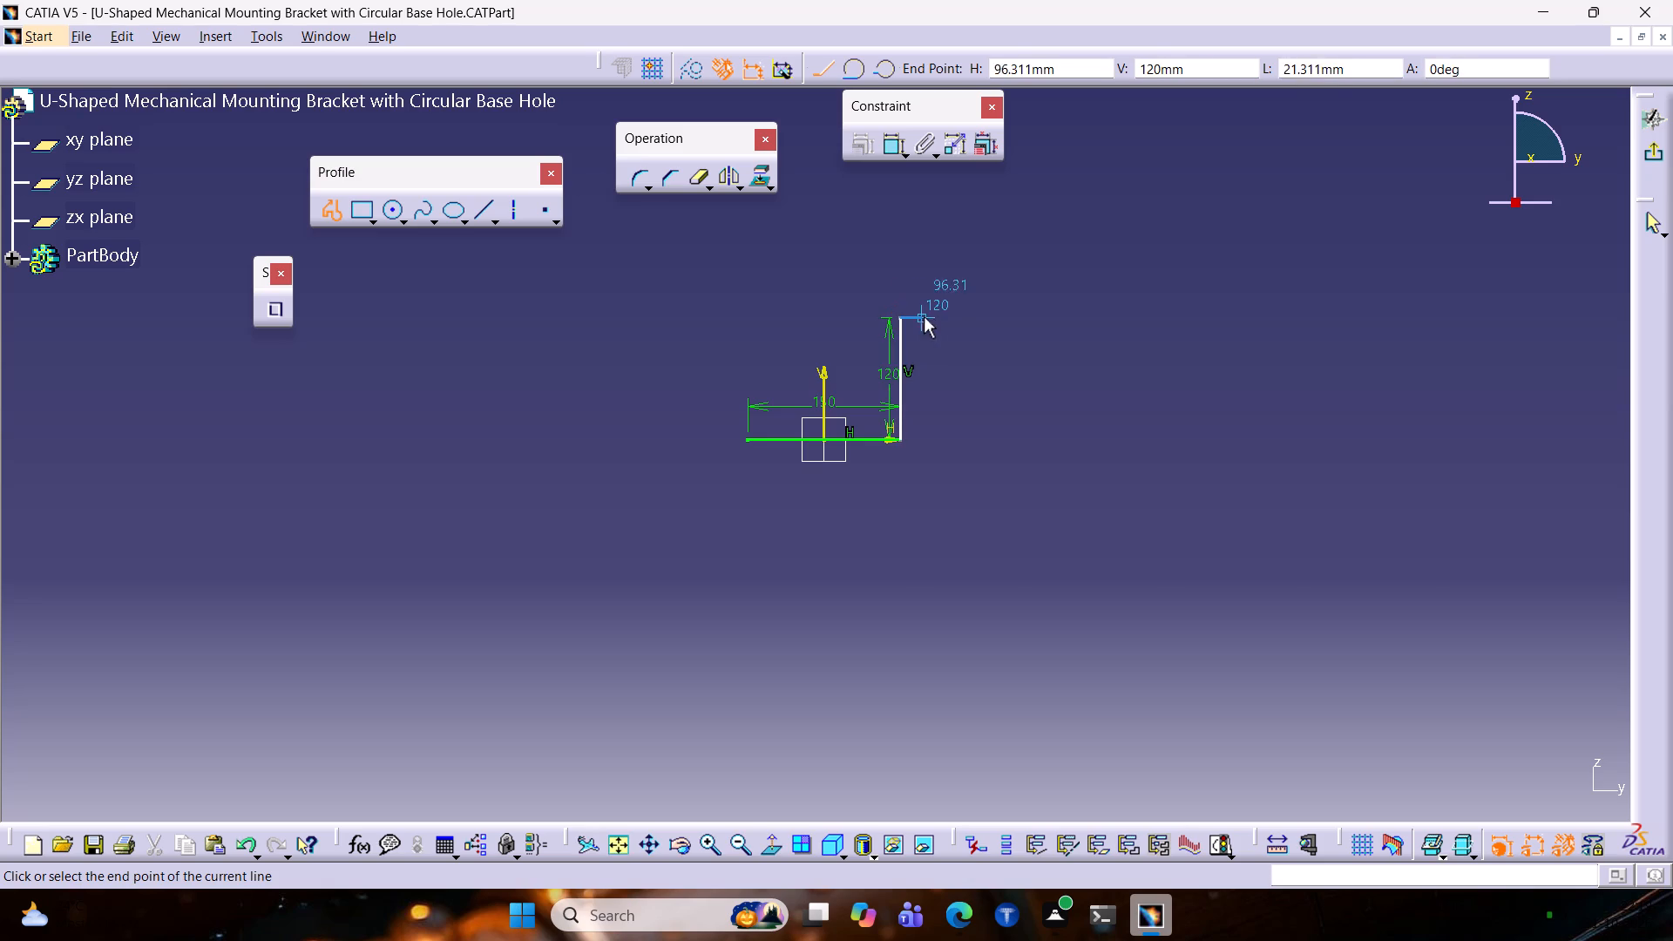
Continue the profile with a horizontal segment 50 mm long, running outward from the top of the vertical line.
{"action": "key", "text": "Tab"}
{"action": "key", "text": "Tab"}
{"action": "key", "text": "Tab"}
{"action": "key", "text": "Tab"}
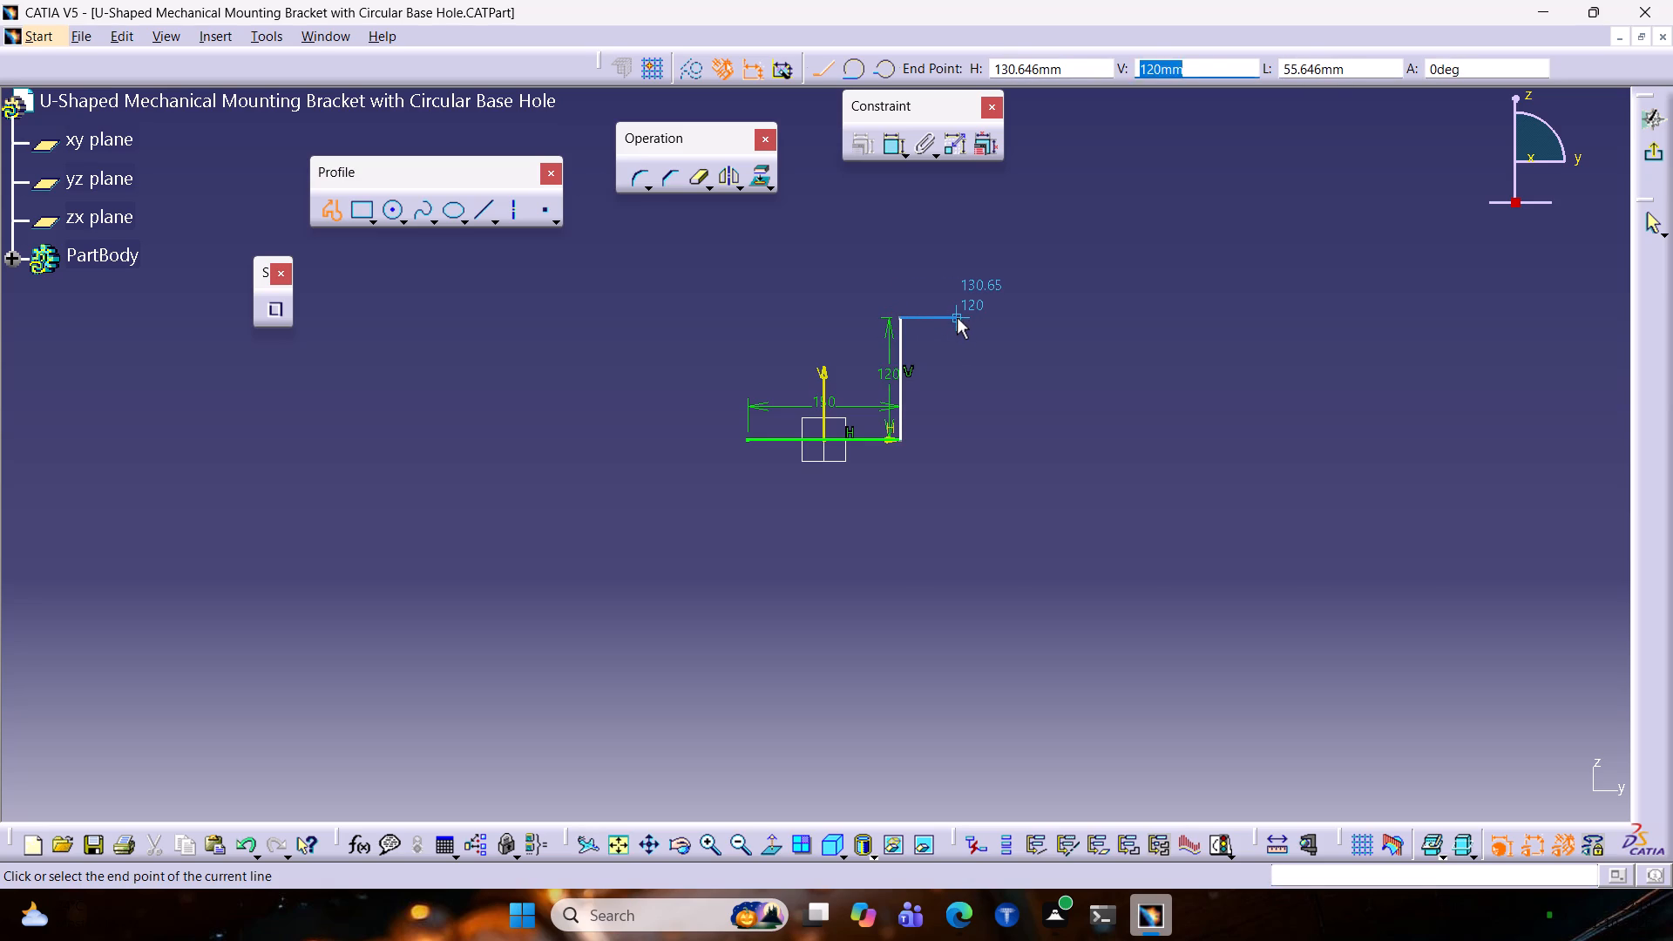
{"action": "type", "text": "50"}
{"action": "key", "text": "Return"}
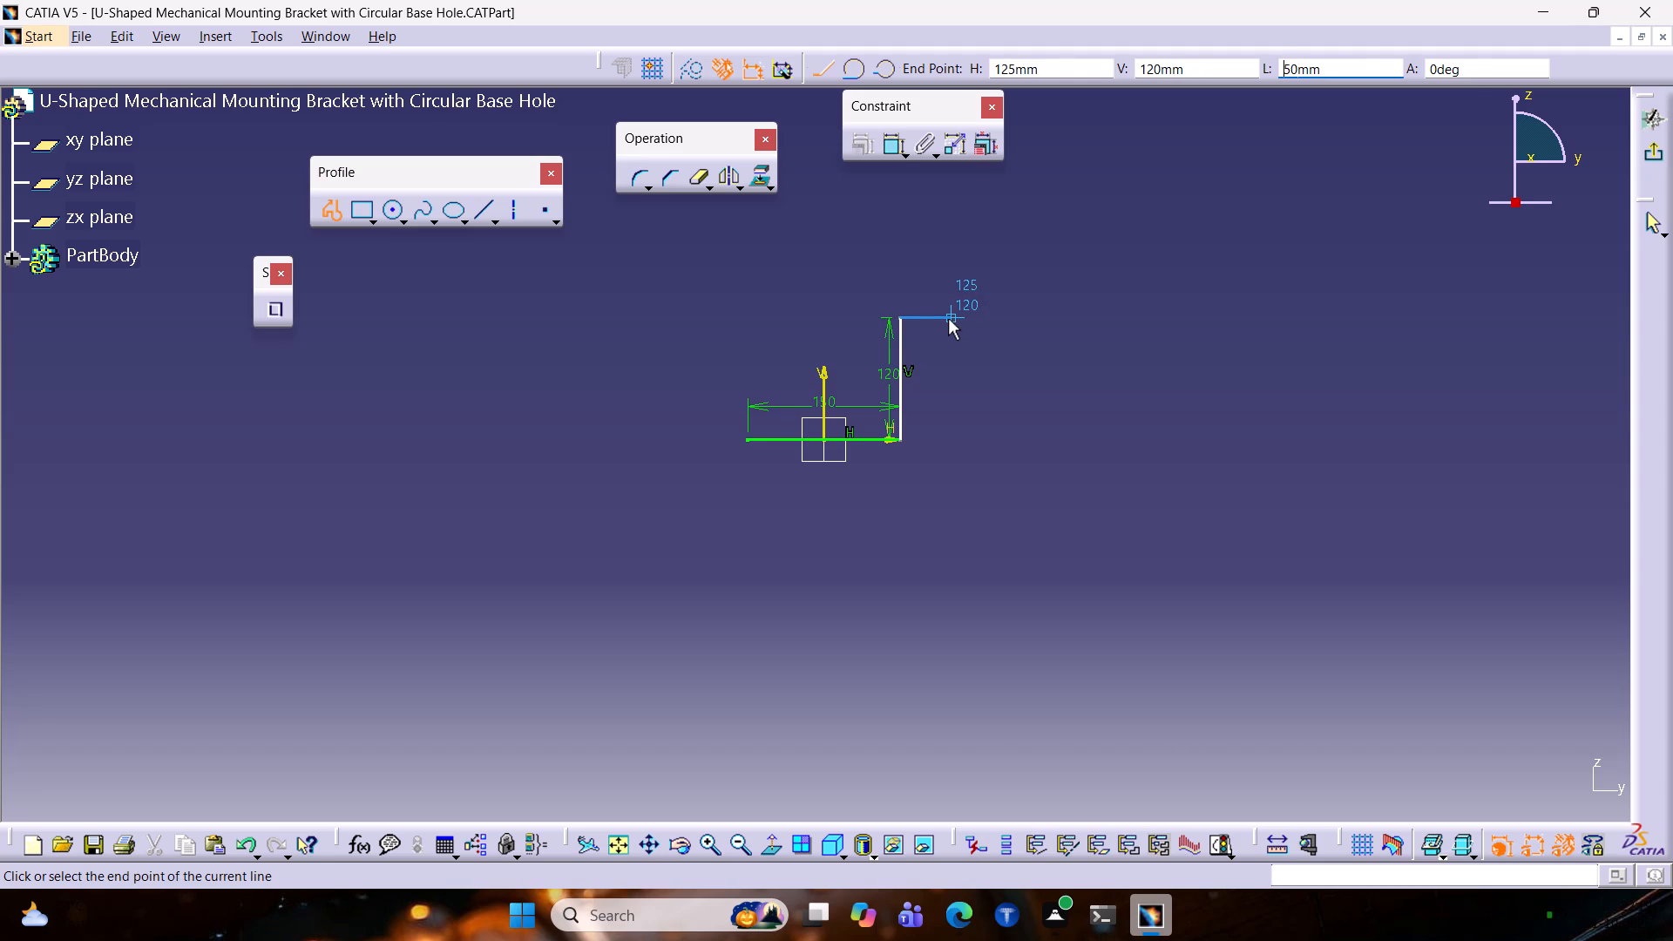
{"action": "left_click", "coordinate": [948, 319]}
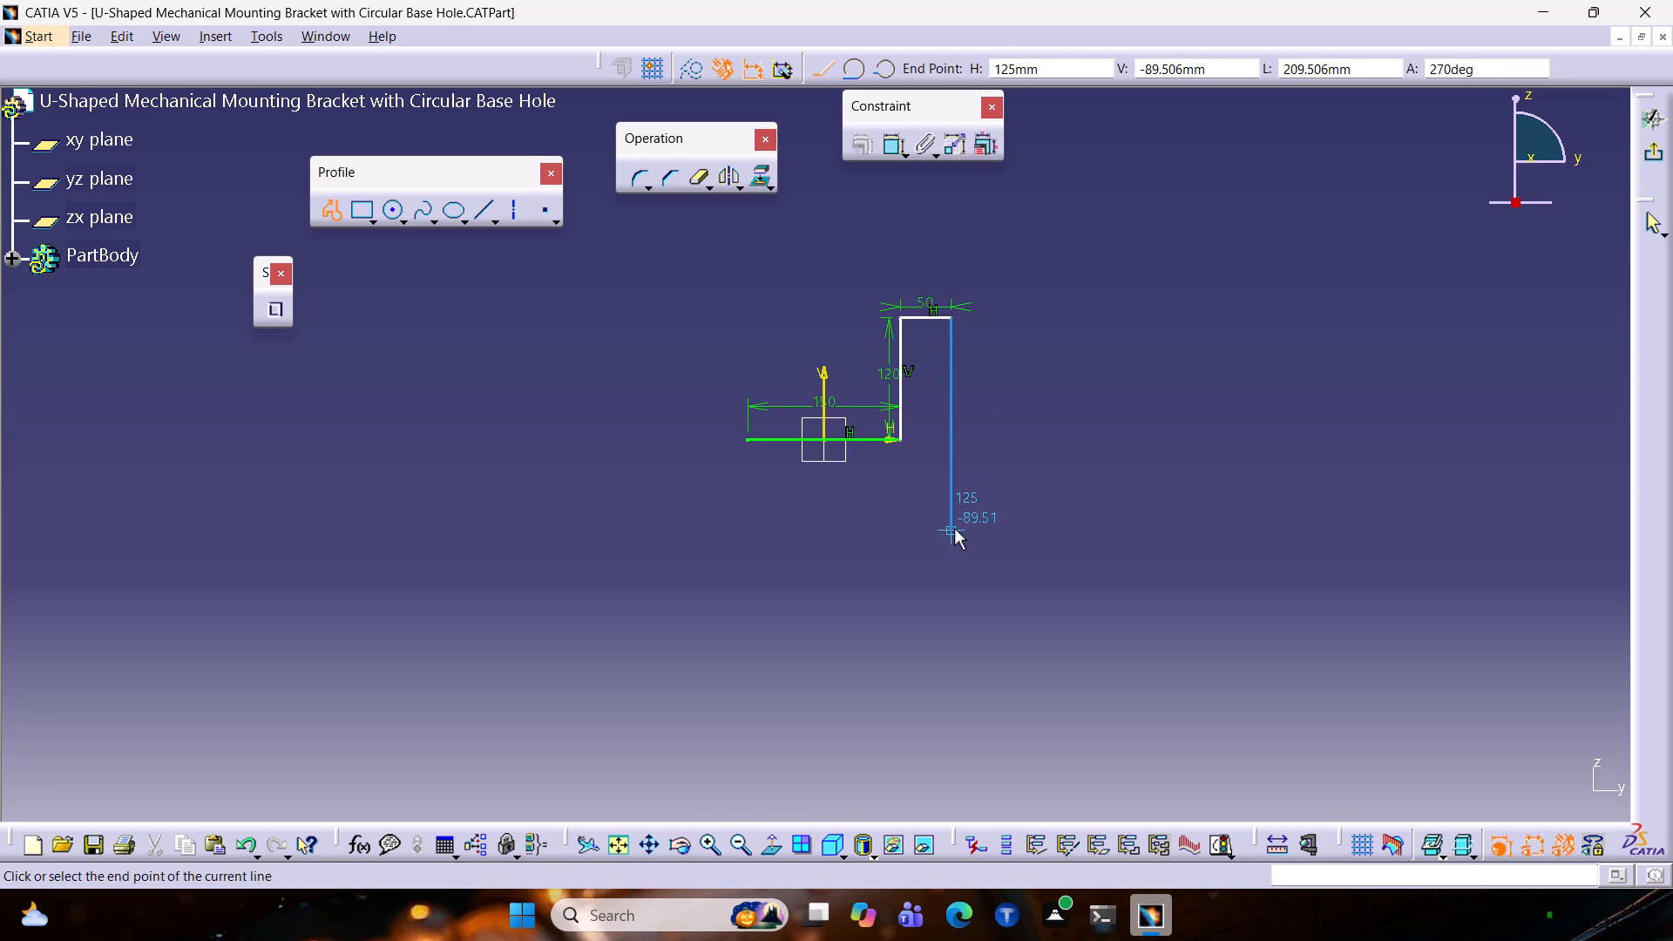
Continue the profile with a 170 mm vertical segment straight down as the bracket's outer side, and end the profile there.
{"action": "key", "text": "Tab"}
{"action": "key", "text": "Tab"}
{"action": "key", "text": "Tab"}
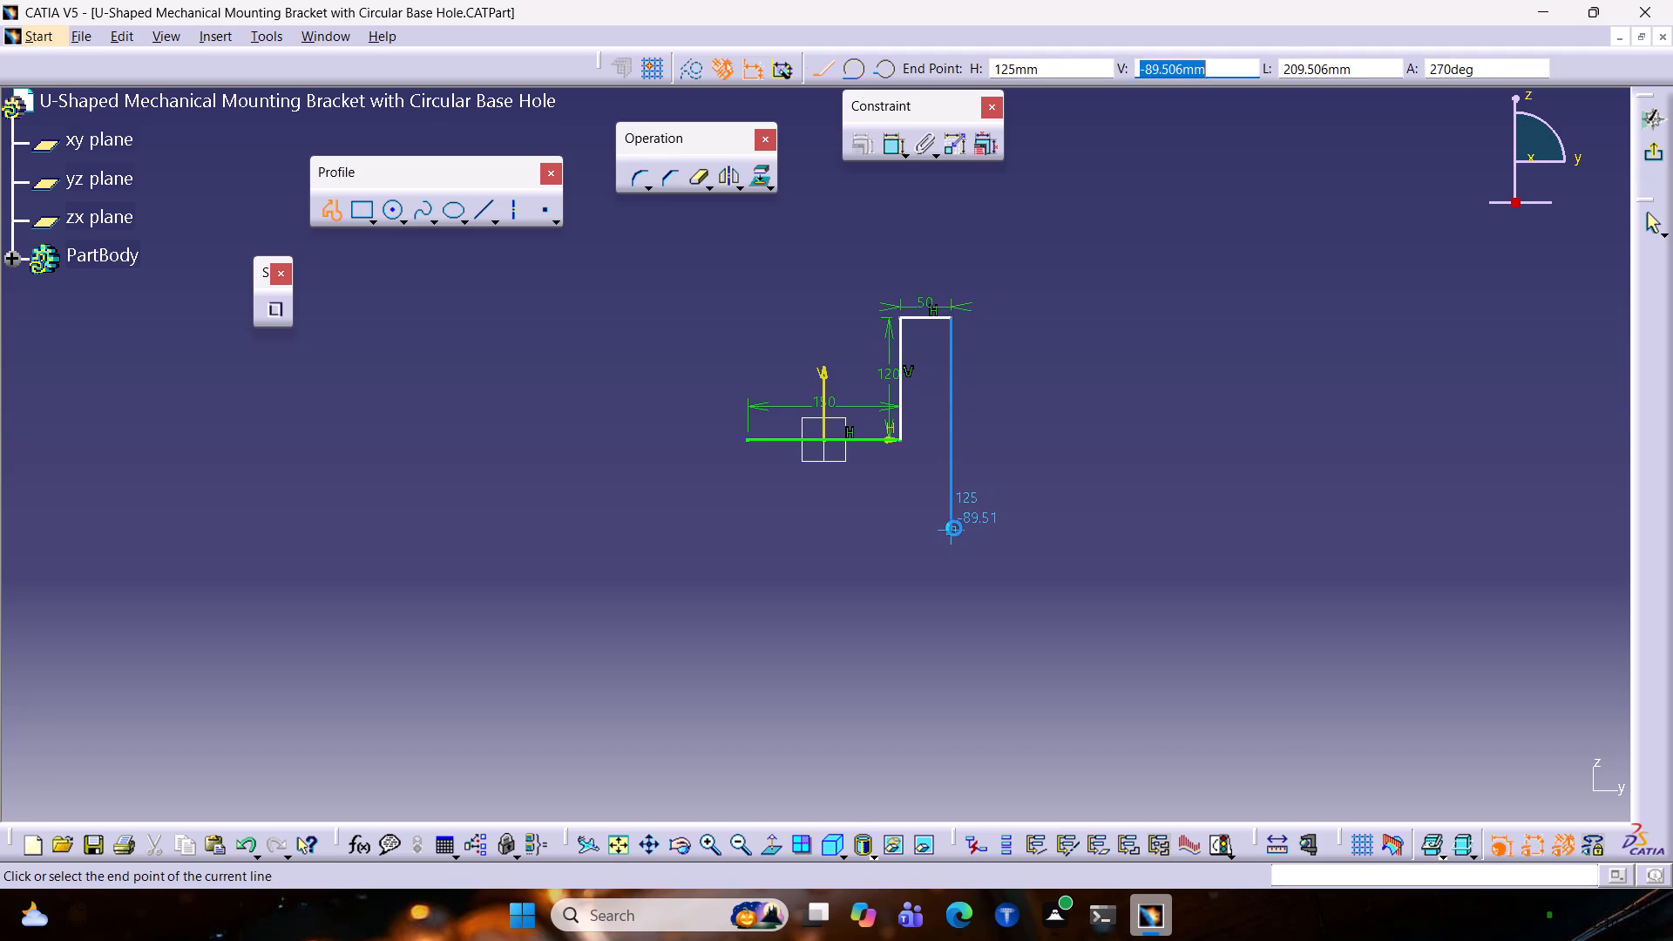
{"action": "key", "text": "Tab"}
{"action": "type", "text": "170"}
{"action": "key", "text": "Return"}
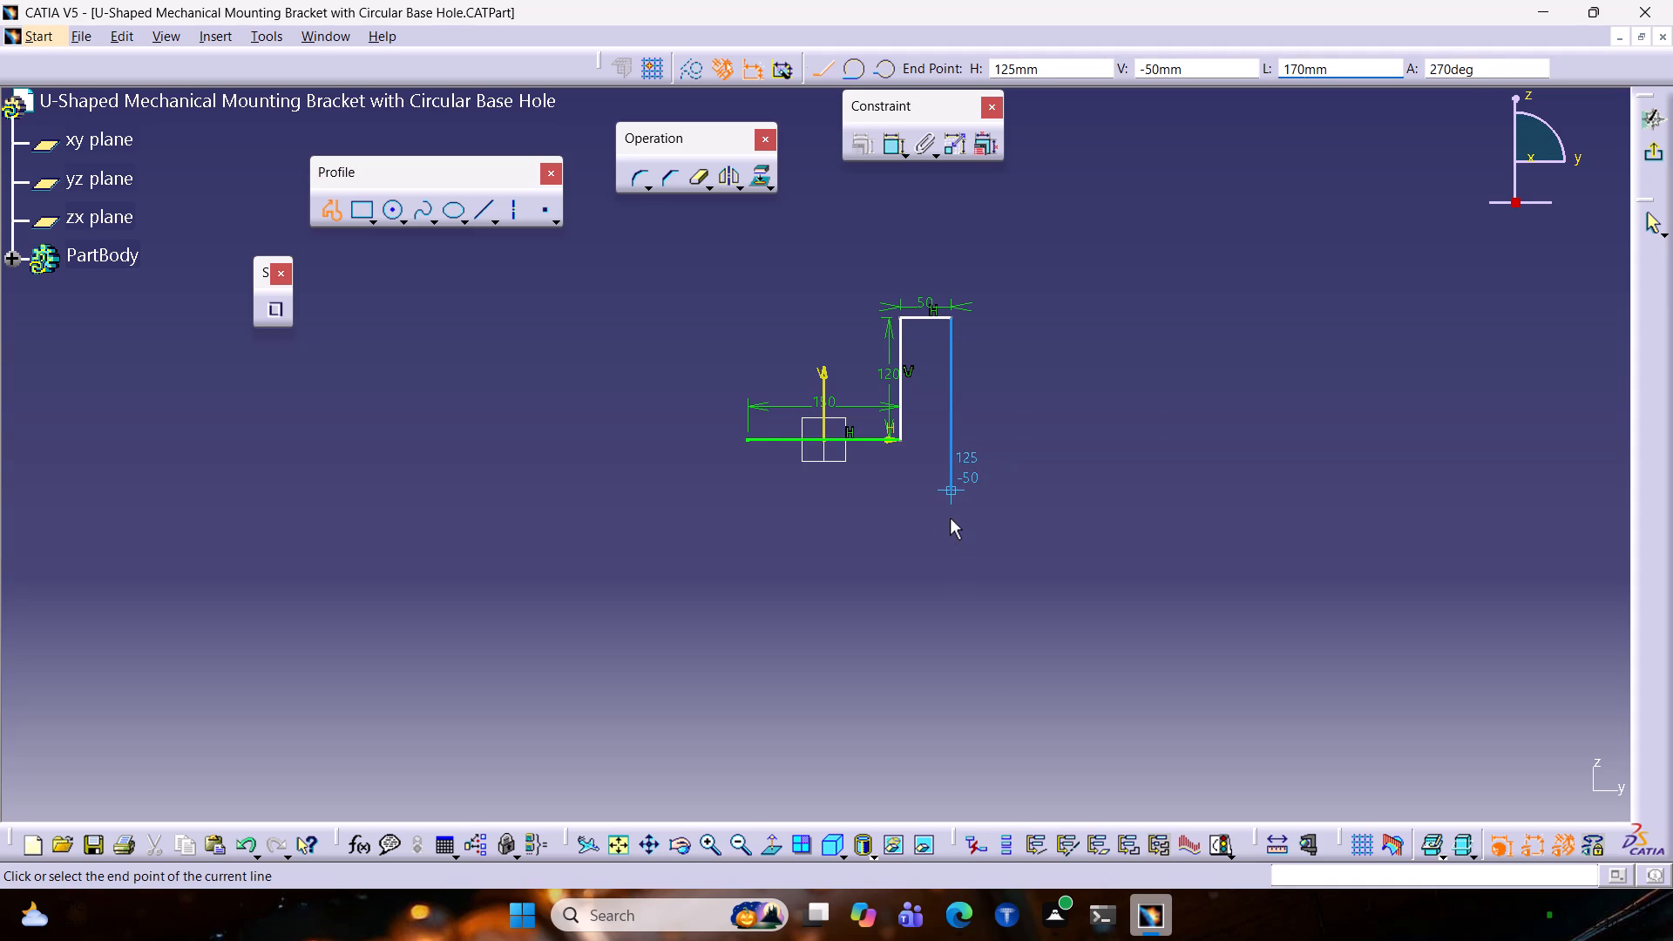
{"action": "left_click", "coordinate": [950, 518]}
{"action": "key", "text": "Escape"}
{"action": "key", "text": "Escape"}
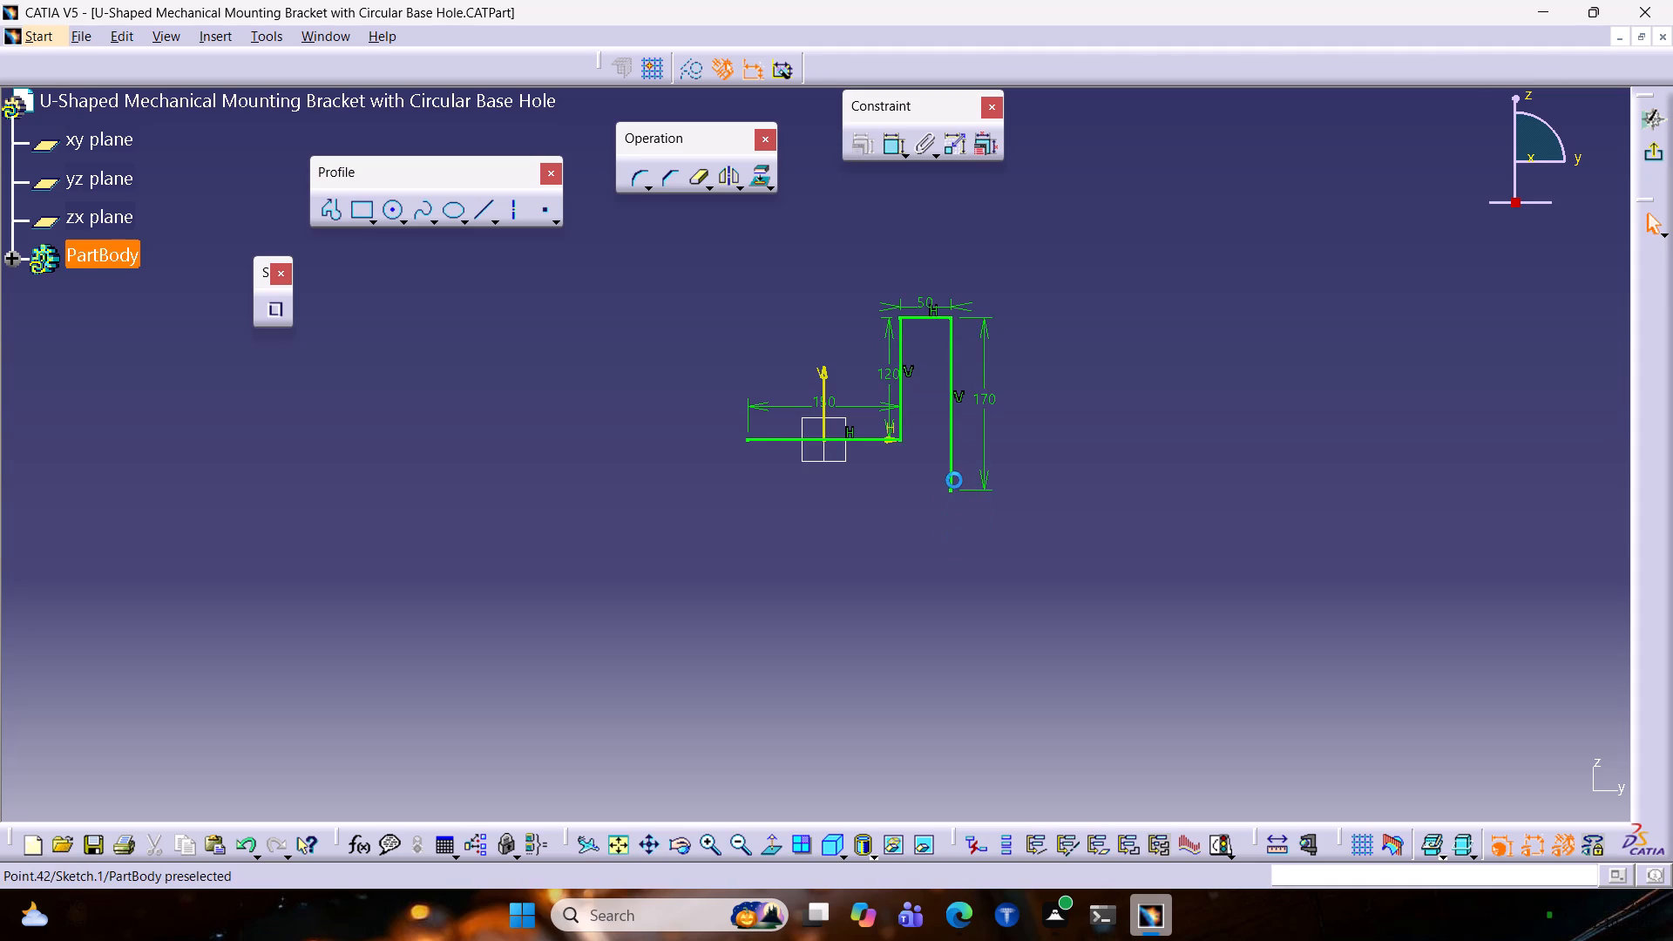
Mirror the 170 mm, 120 mm and 50 mm lines of the bracket arm about the vertical axis.
{"action": "left_click", "coordinate": [946, 440]}
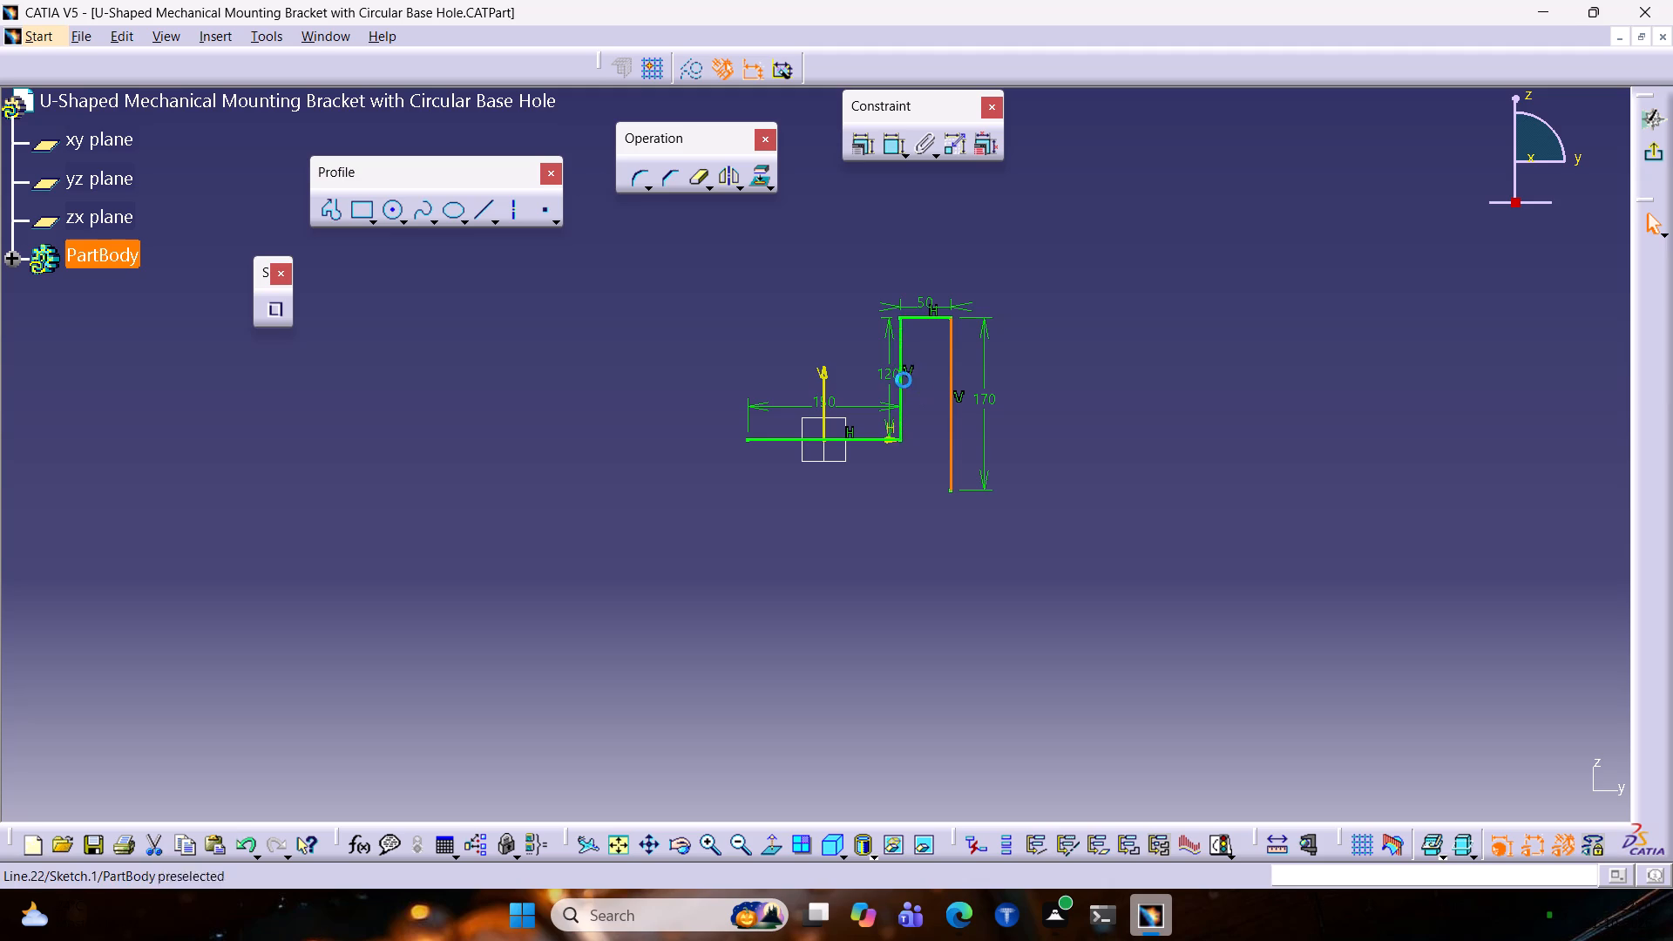
{"action": "left_click", "coordinate": [904, 380], "text": "ctrl"}
{"action": "left_click", "coordinate": [932, 320], "text": "ctrl"}
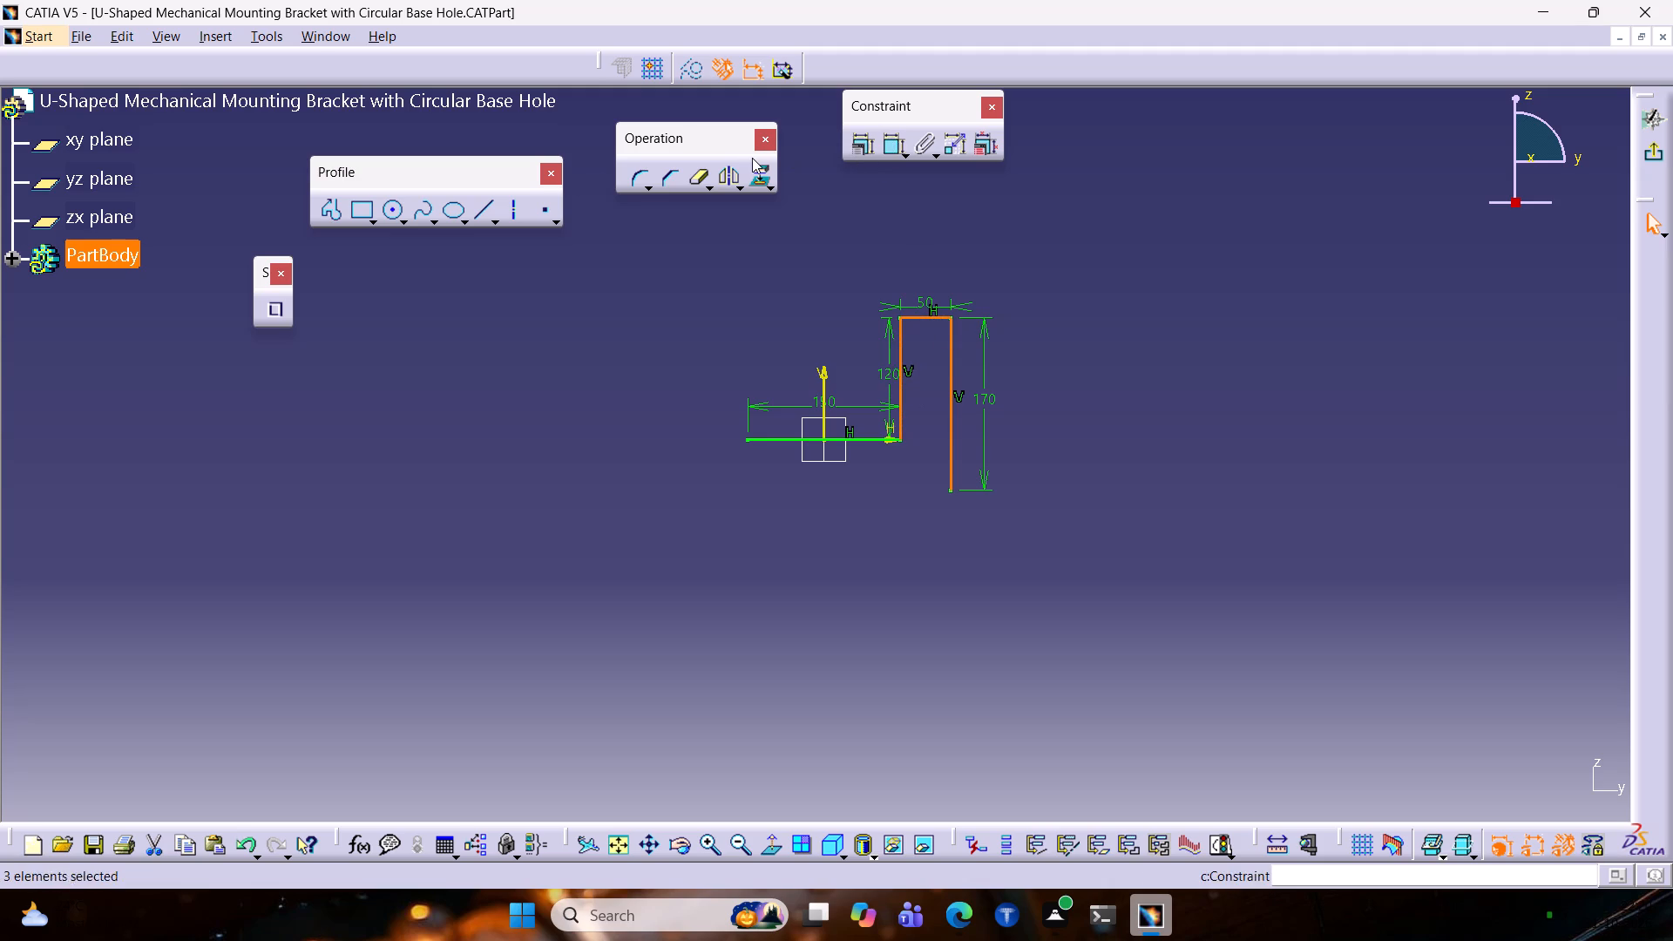
{"action": "left_click", "coordinate": [723, 180]}
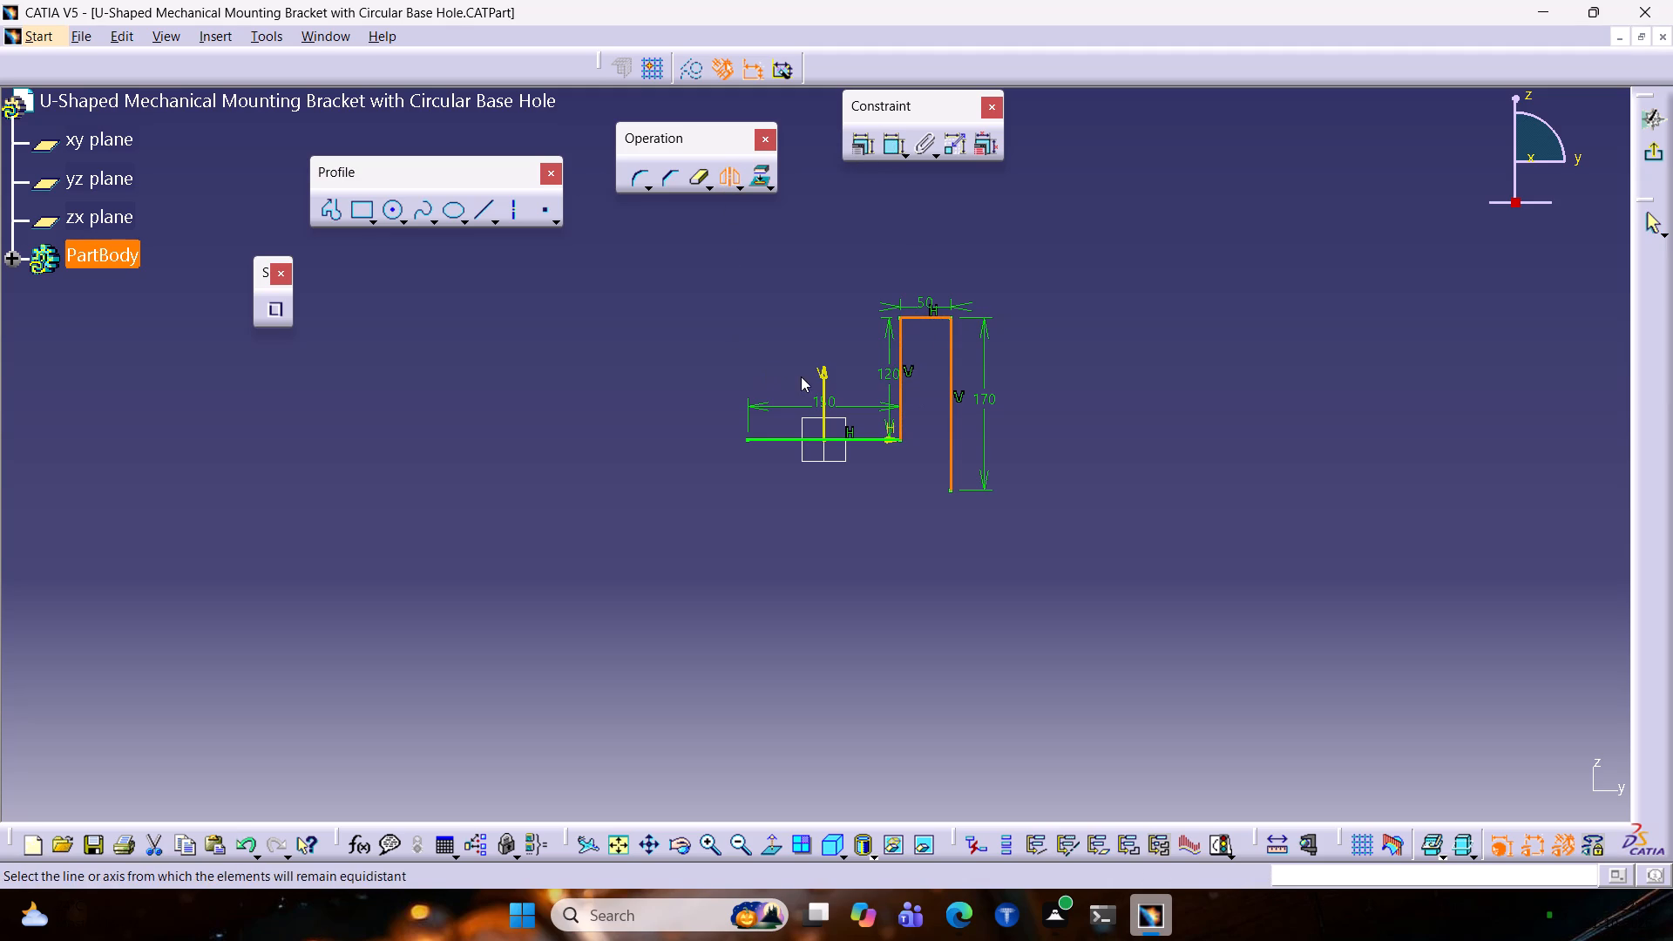
{"action": "left_click", "coordinate": [822, 387]}
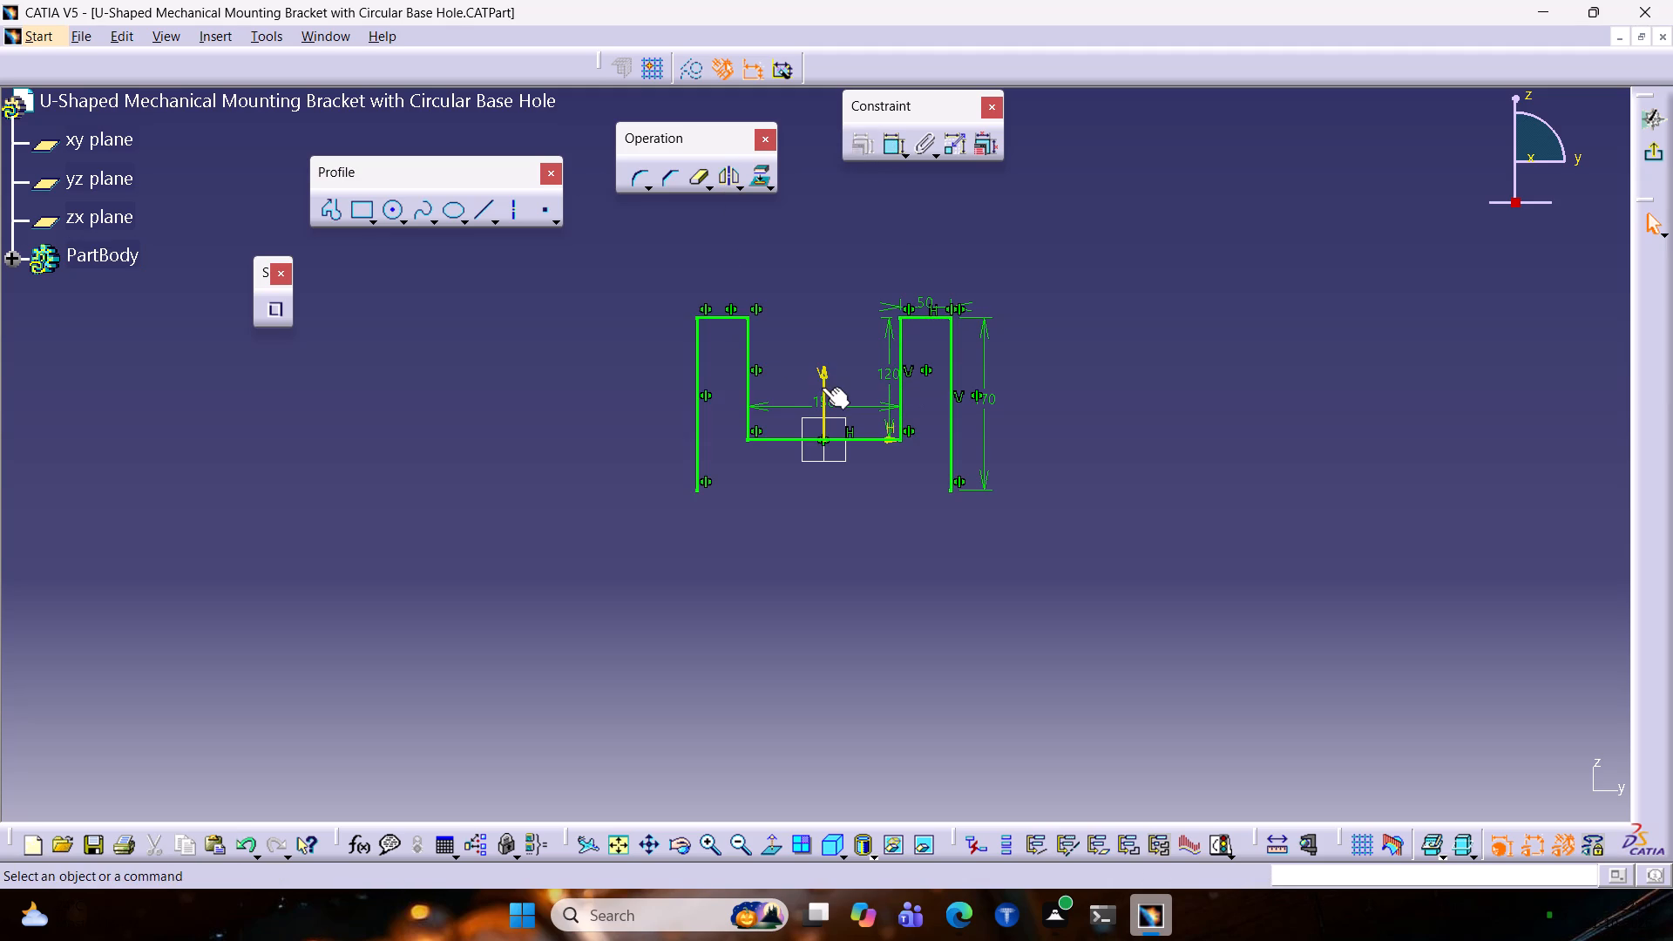
{"action": "key", "text": "Escape"}
{"action": "key", "text": "Escape"}
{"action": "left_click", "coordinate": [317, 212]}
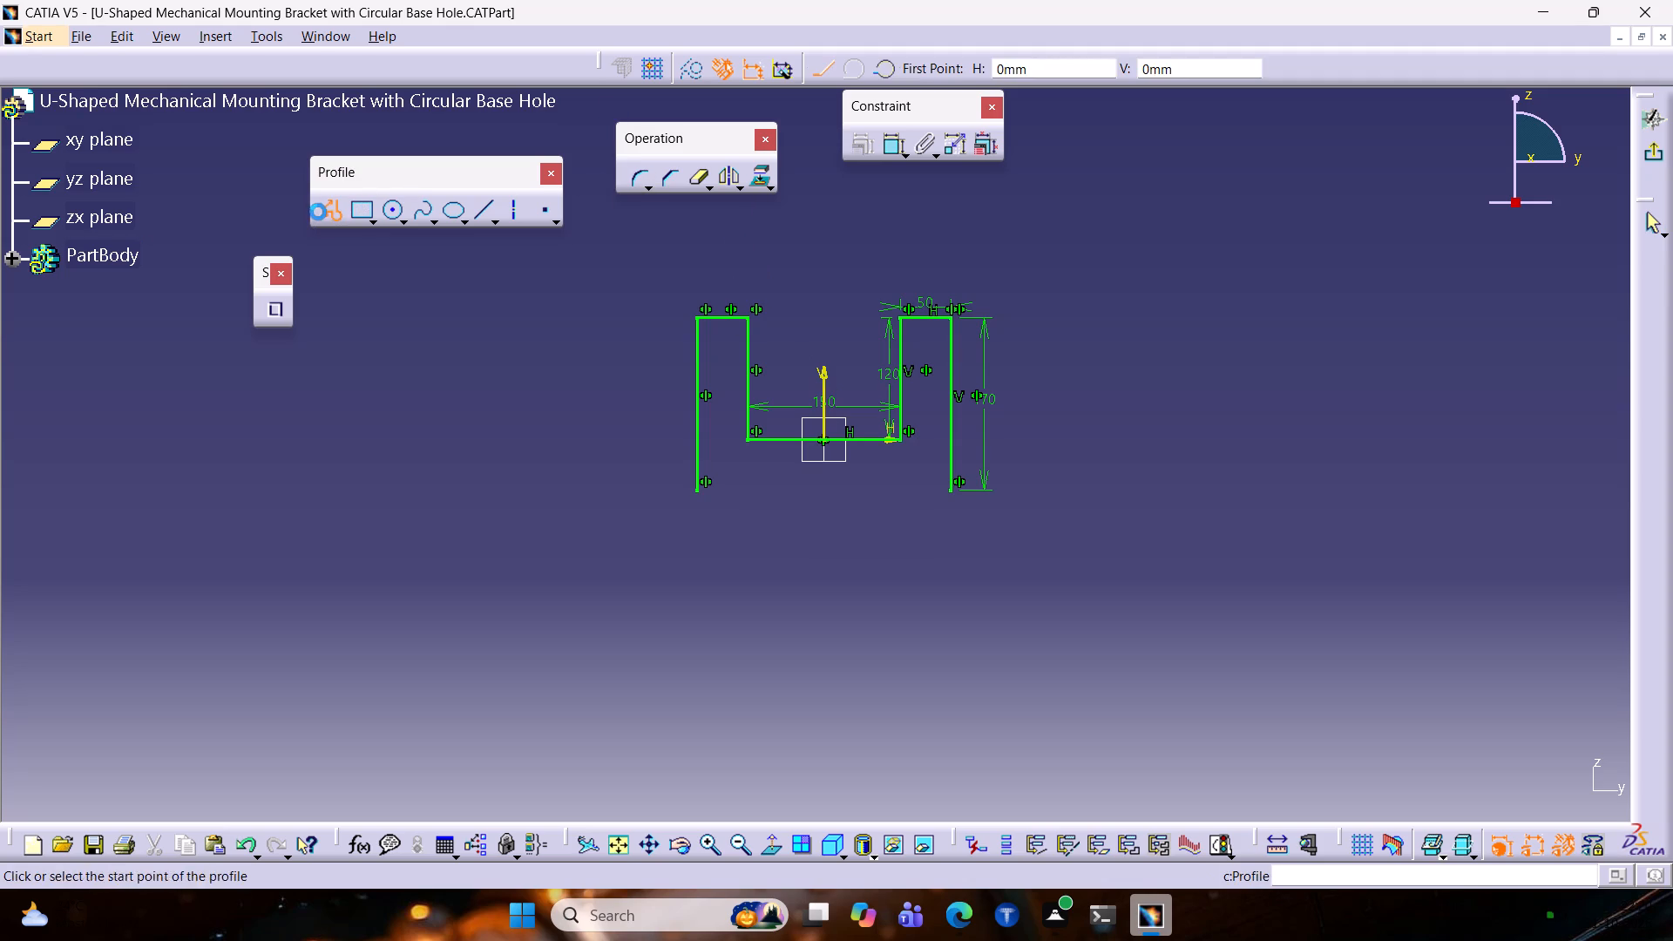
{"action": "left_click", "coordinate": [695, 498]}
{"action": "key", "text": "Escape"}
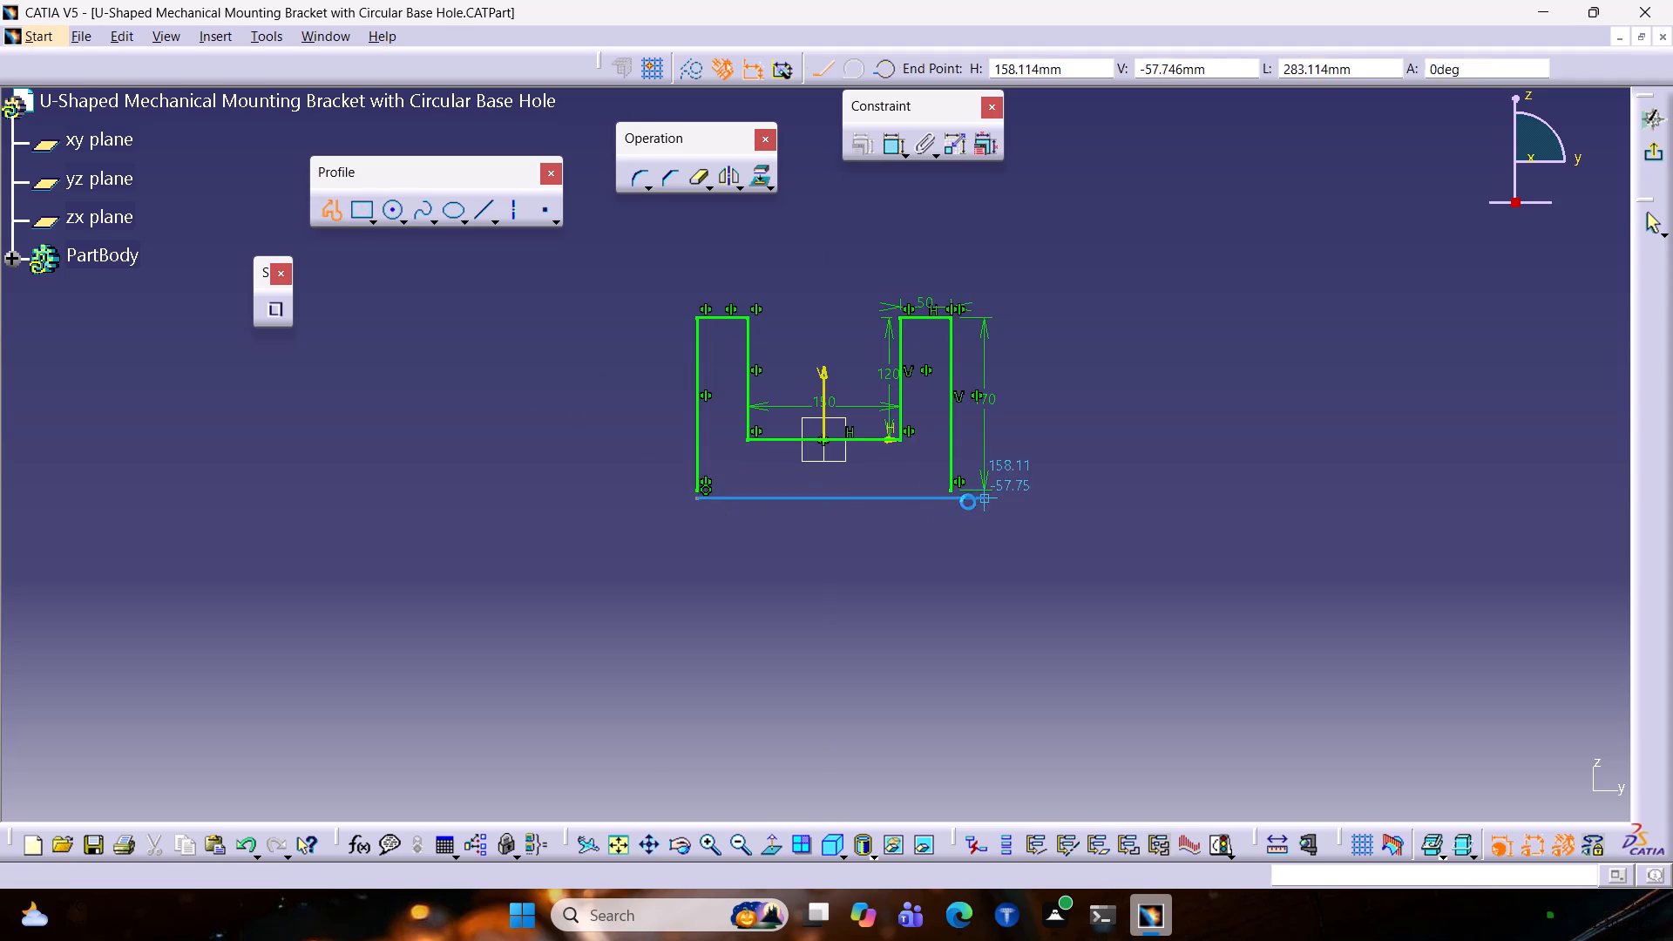
Close the bottom of the U-shaped outline with a horizontal line joining the lower ends of both outer vertical lines.
{"action": "left_click", "coordinate": [320, 203]}
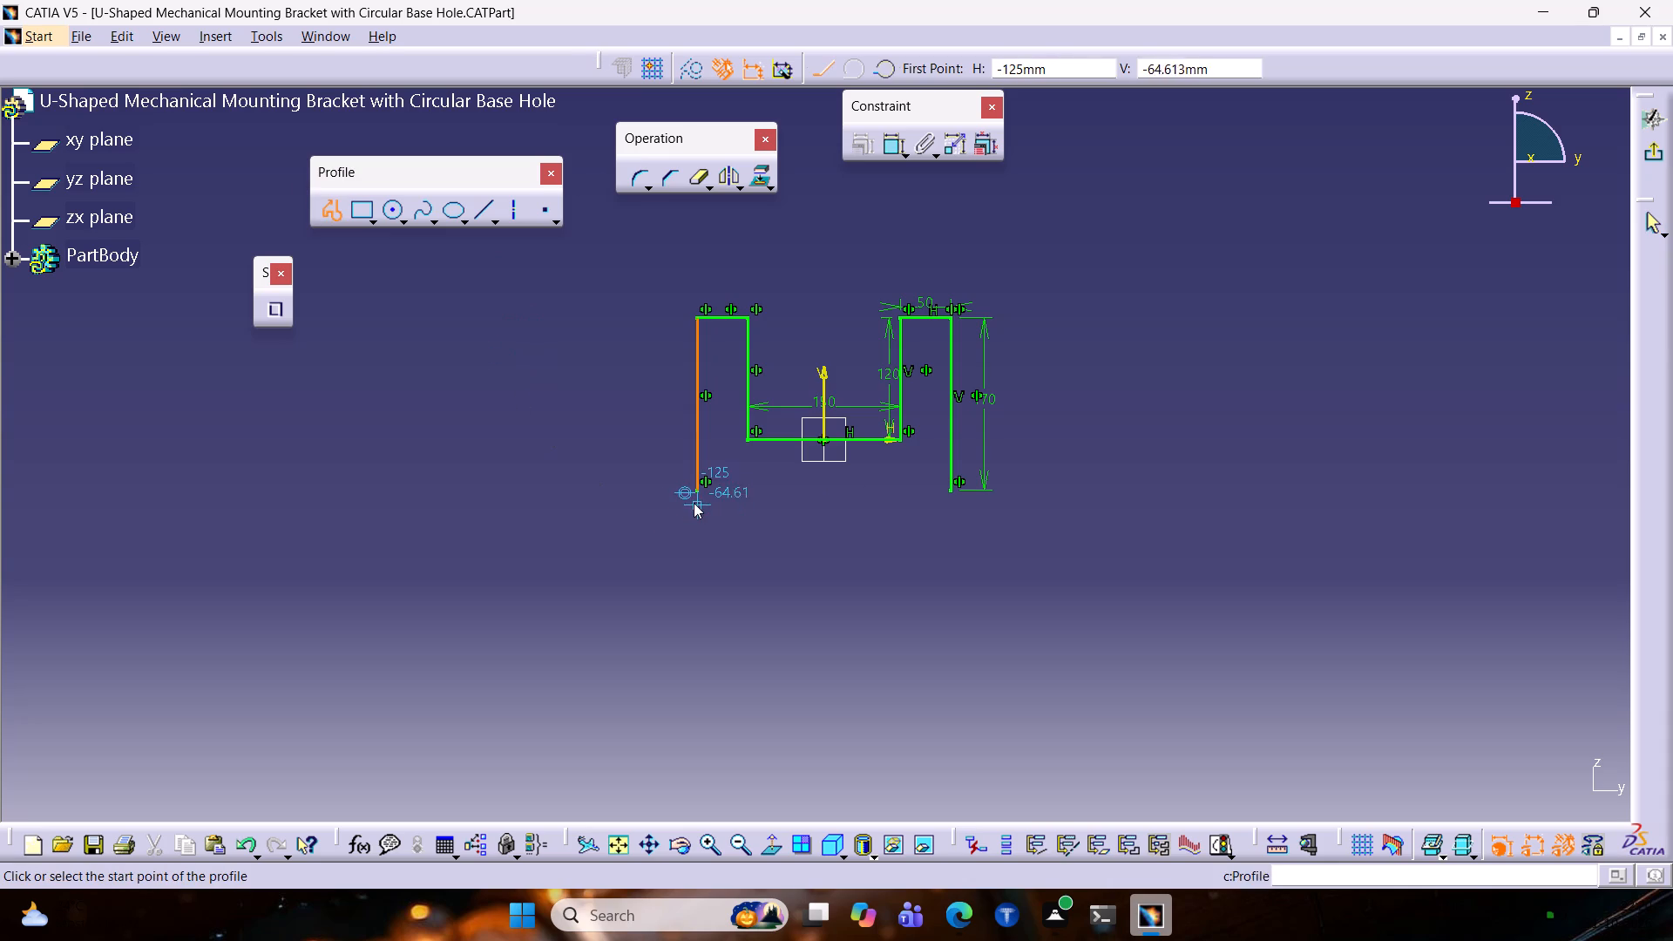
{"action": "left_click", "coordinate": [697, 491]}
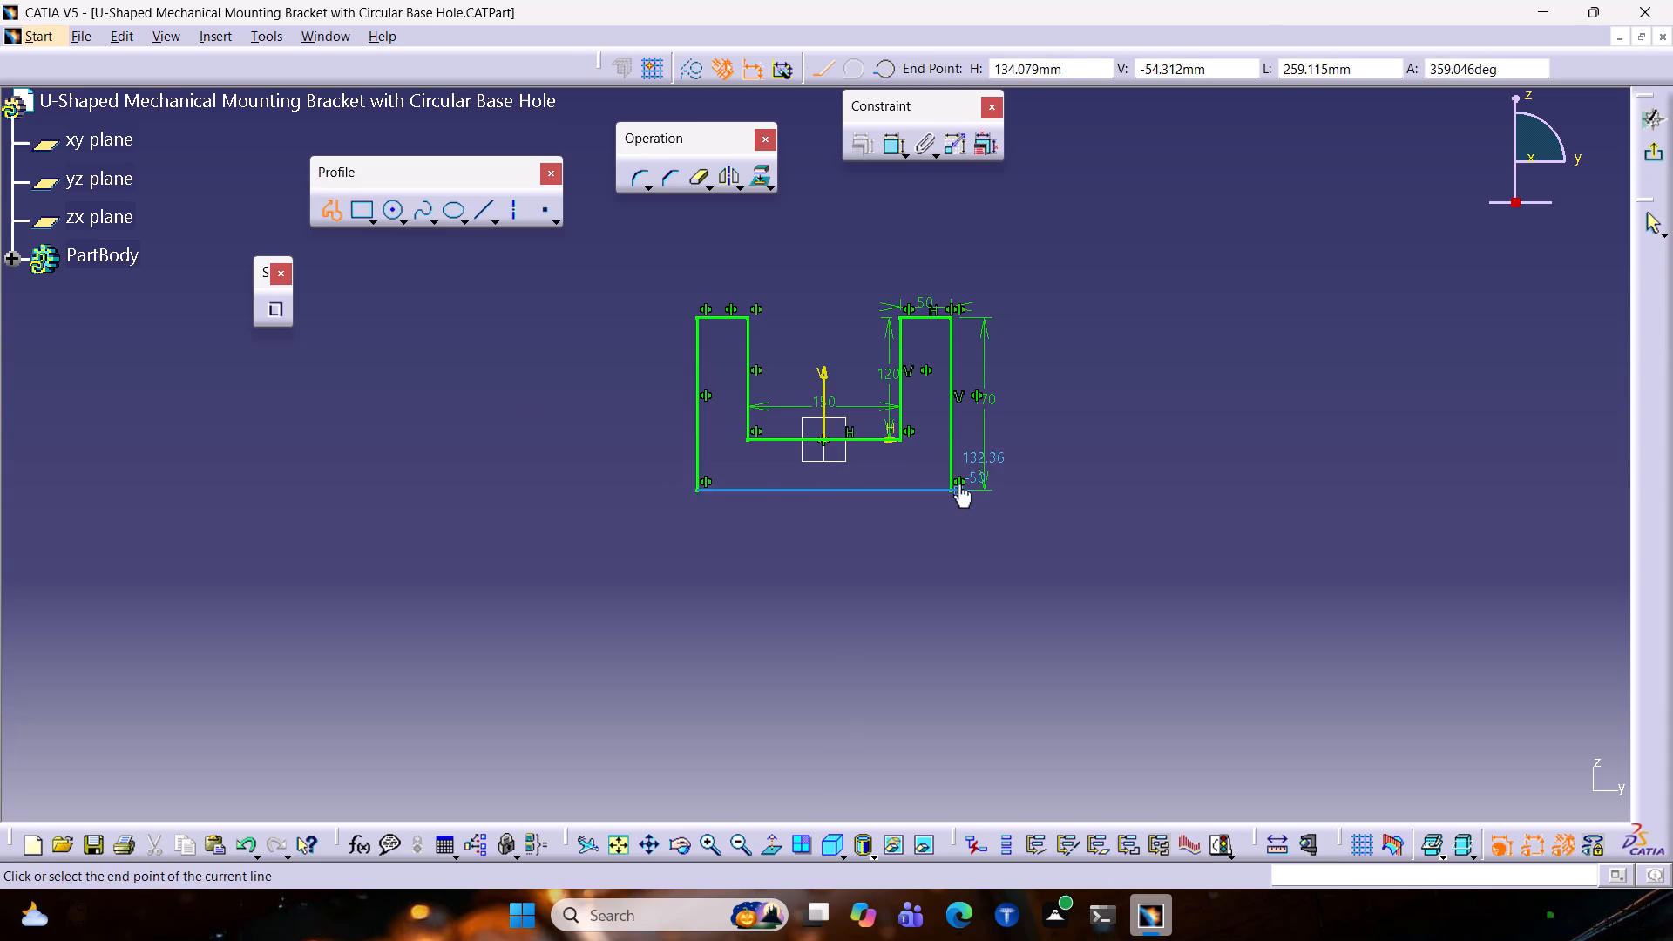
{"action": "left_click", "coordinate": [951, 491]}
{"action": "key", "text": "Escape"}
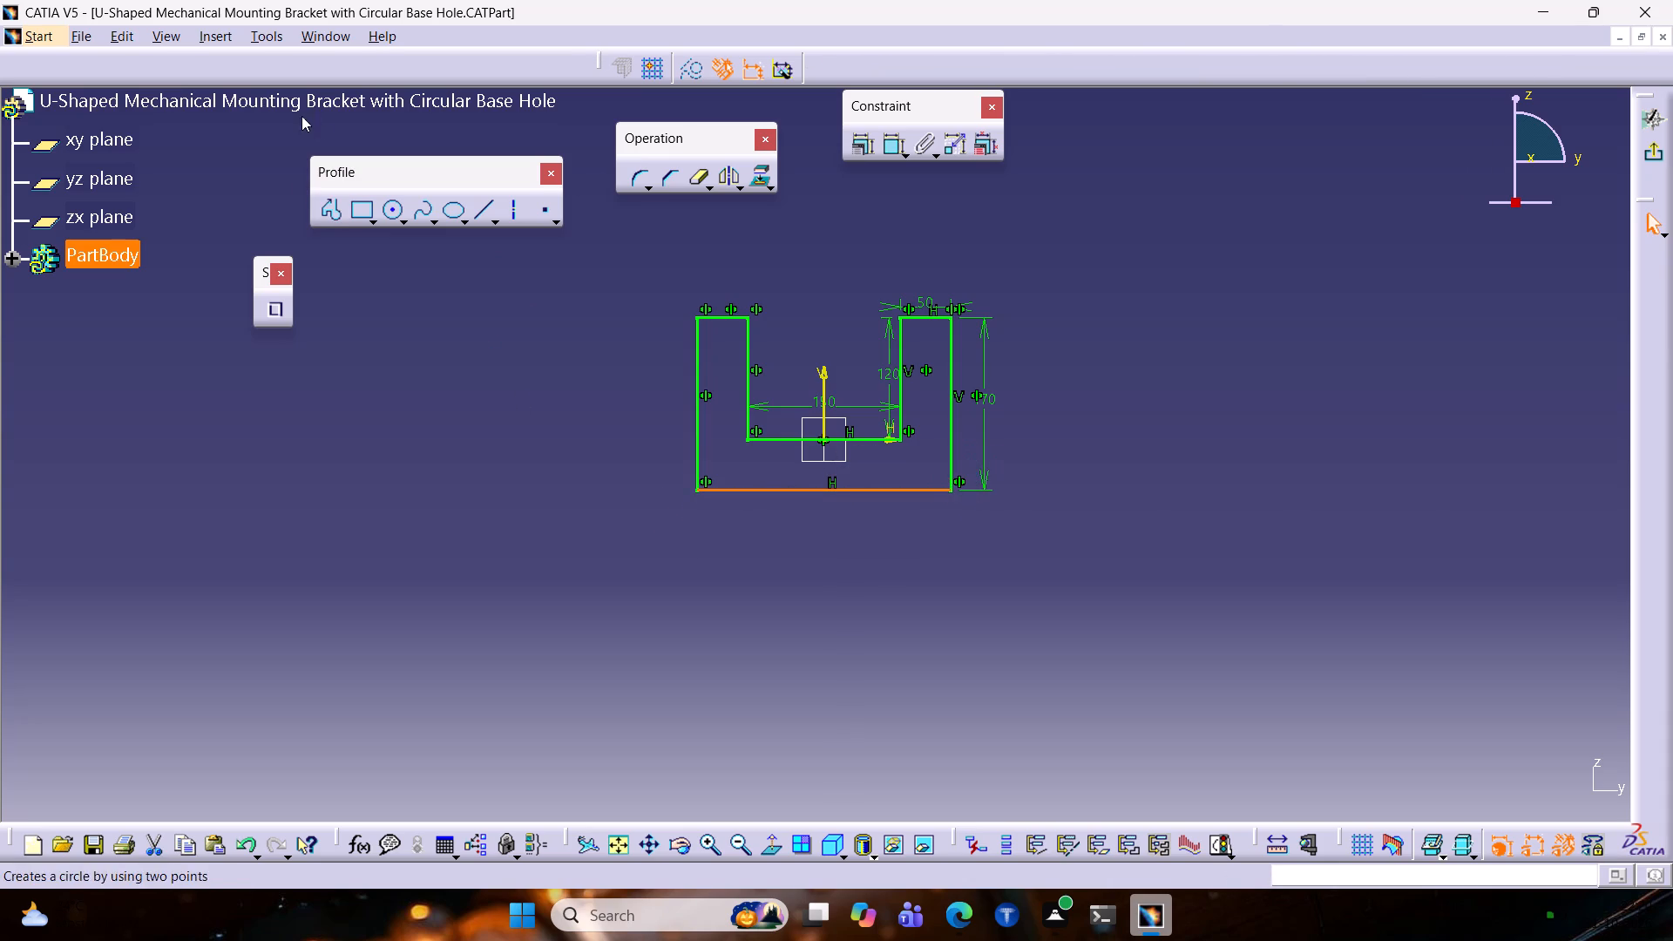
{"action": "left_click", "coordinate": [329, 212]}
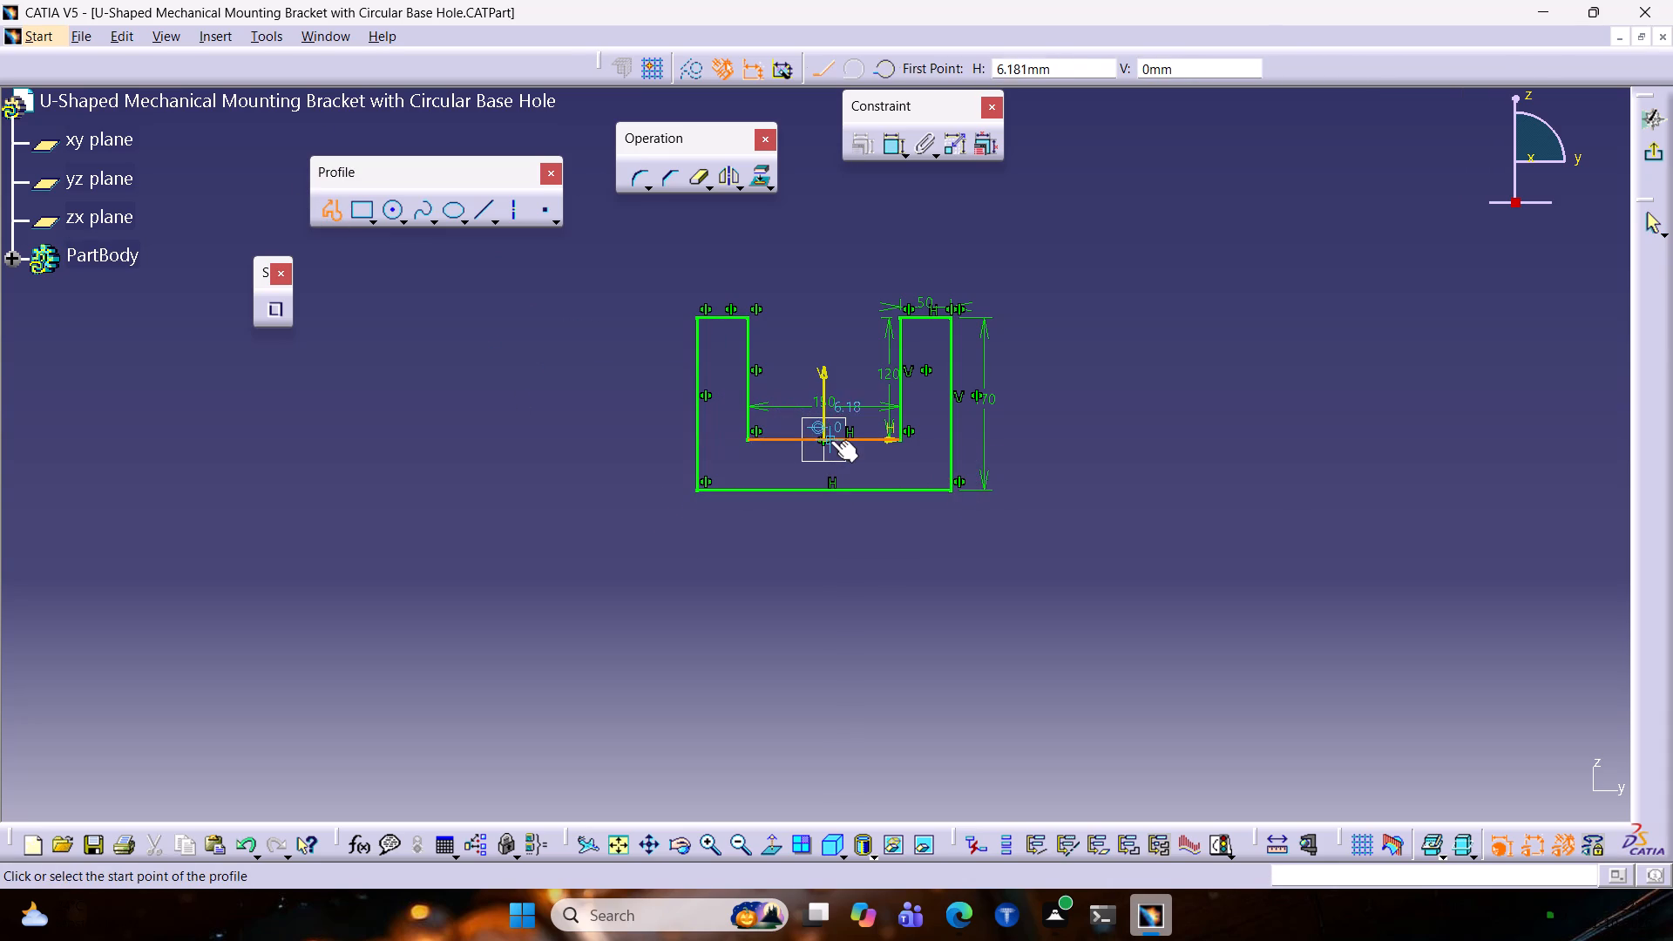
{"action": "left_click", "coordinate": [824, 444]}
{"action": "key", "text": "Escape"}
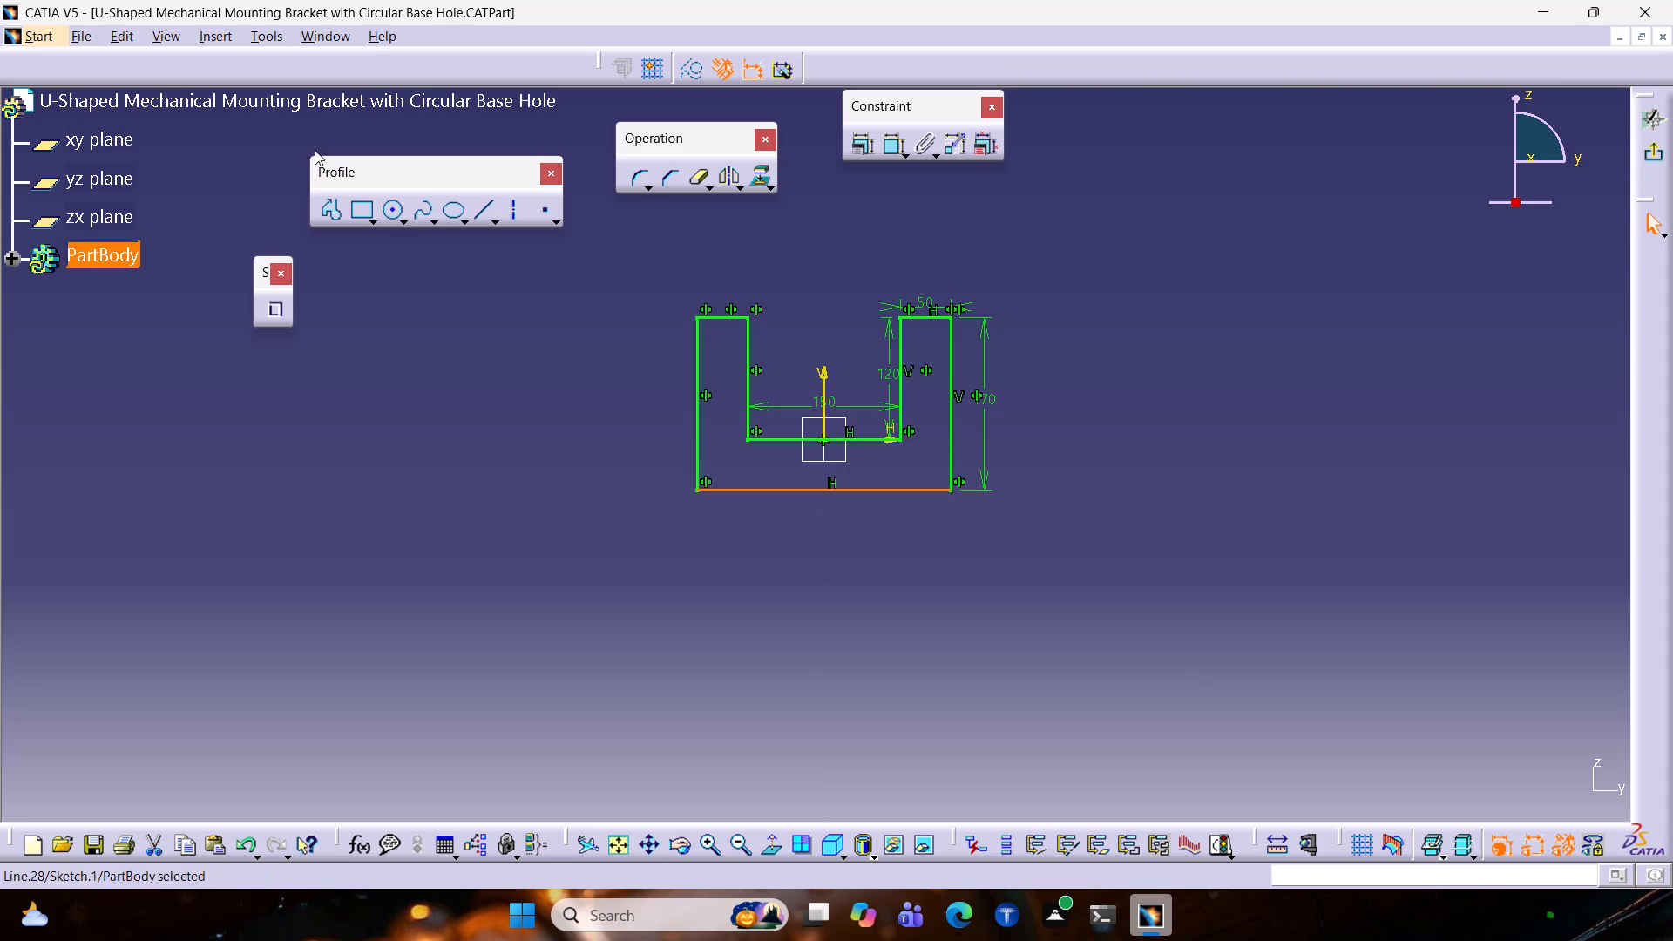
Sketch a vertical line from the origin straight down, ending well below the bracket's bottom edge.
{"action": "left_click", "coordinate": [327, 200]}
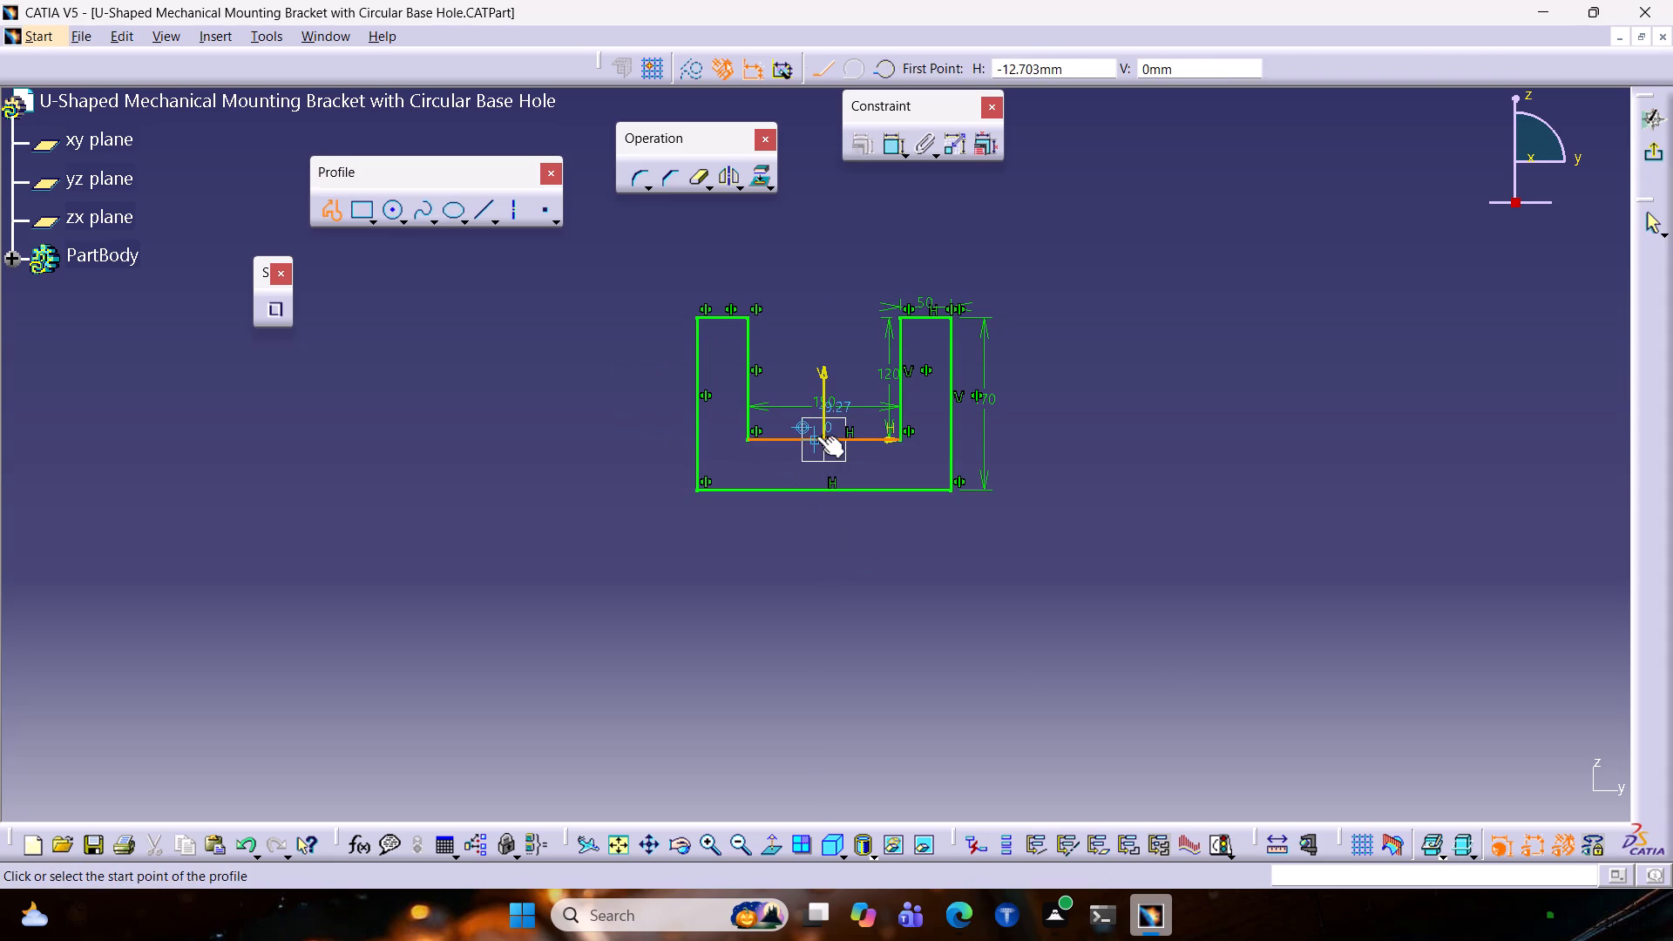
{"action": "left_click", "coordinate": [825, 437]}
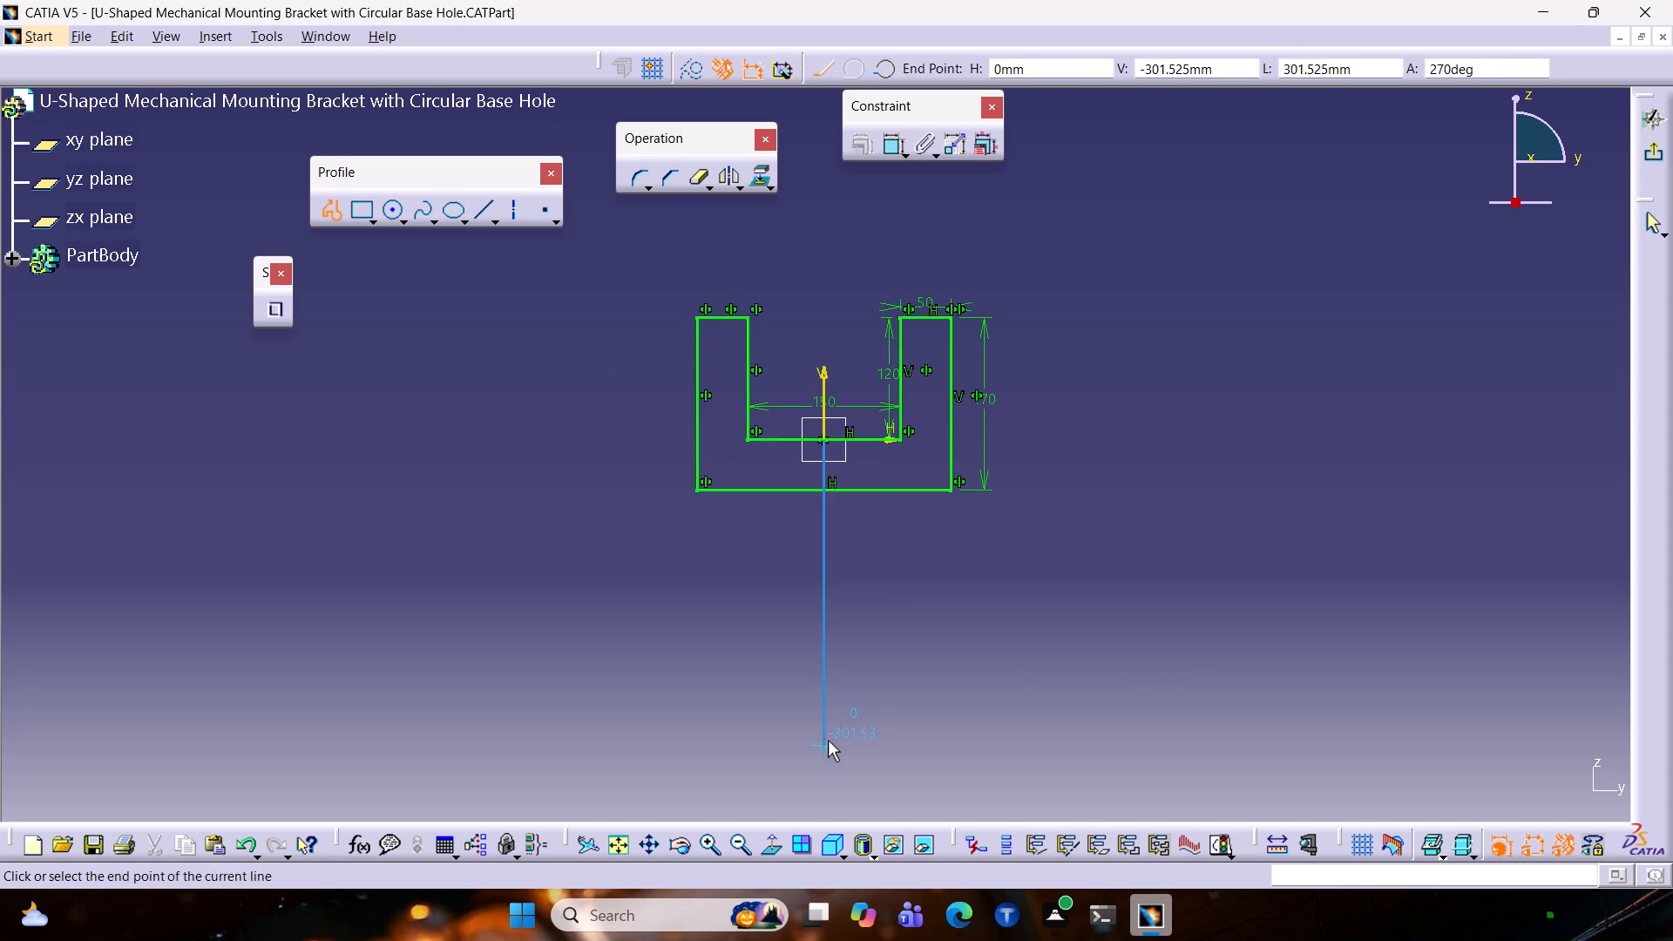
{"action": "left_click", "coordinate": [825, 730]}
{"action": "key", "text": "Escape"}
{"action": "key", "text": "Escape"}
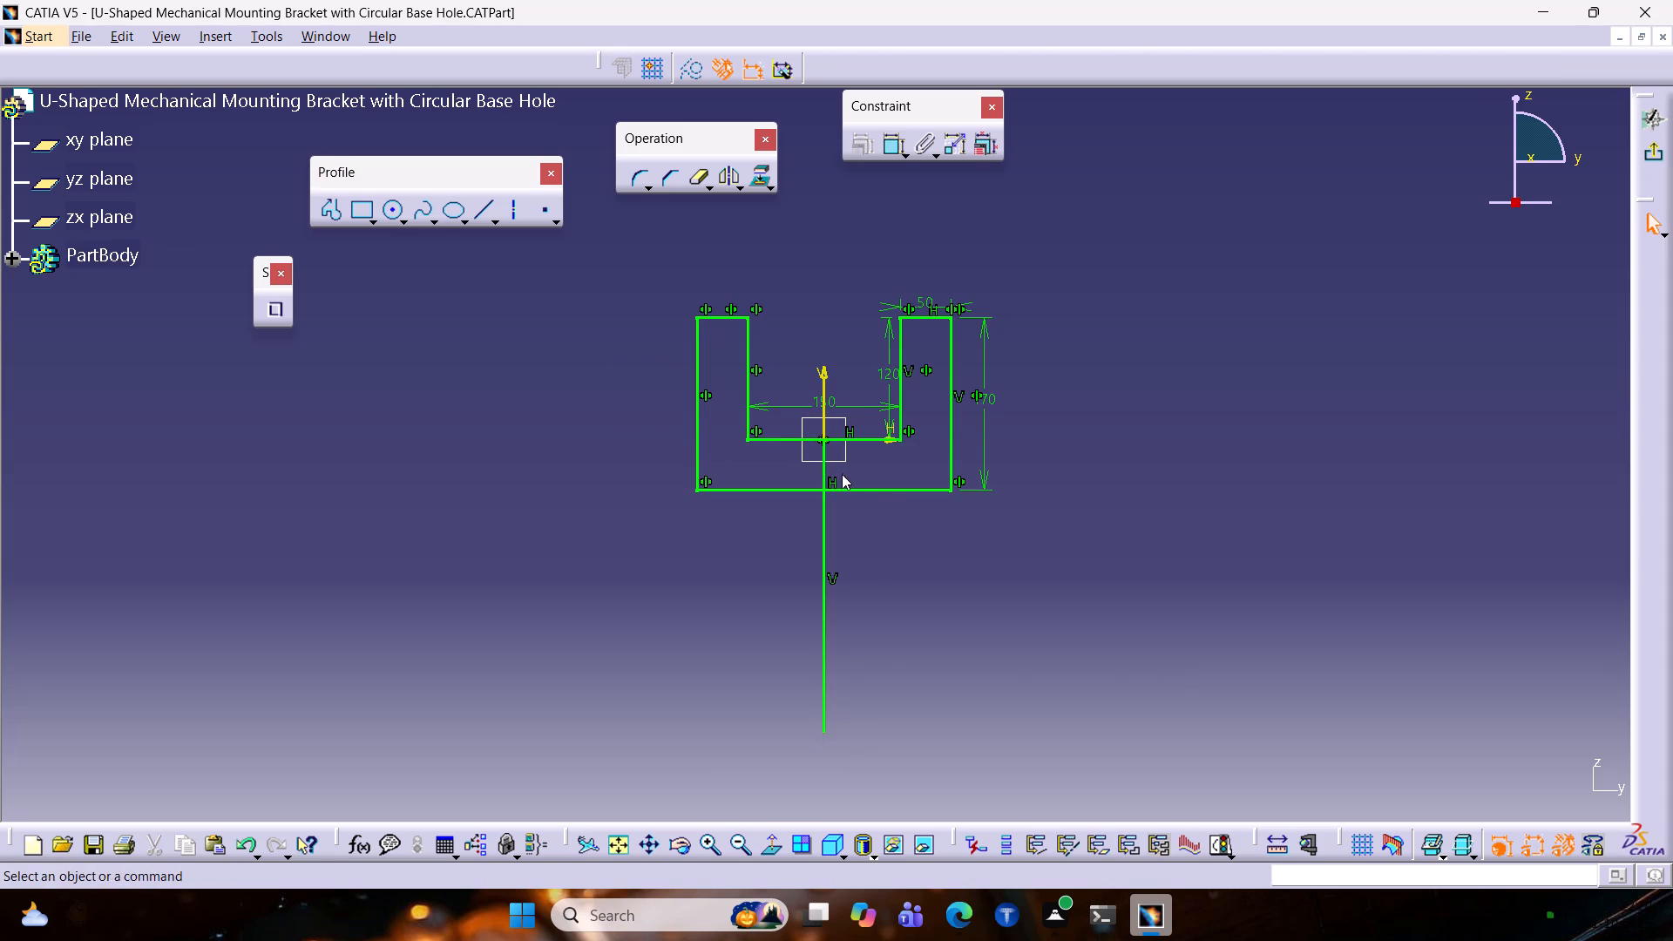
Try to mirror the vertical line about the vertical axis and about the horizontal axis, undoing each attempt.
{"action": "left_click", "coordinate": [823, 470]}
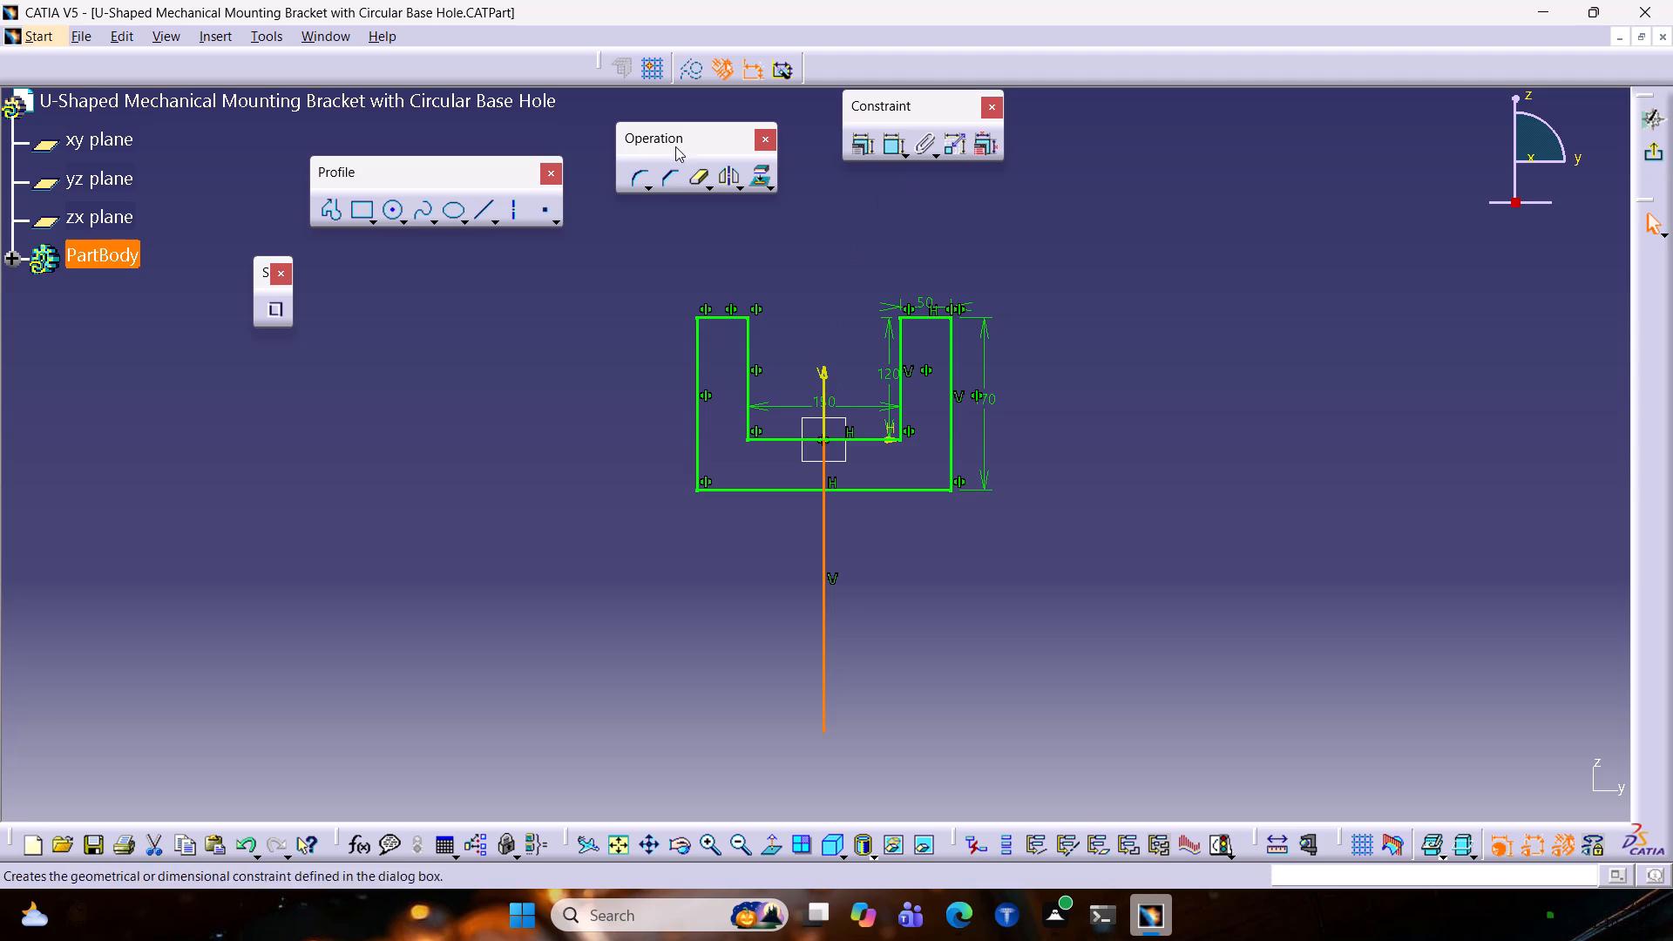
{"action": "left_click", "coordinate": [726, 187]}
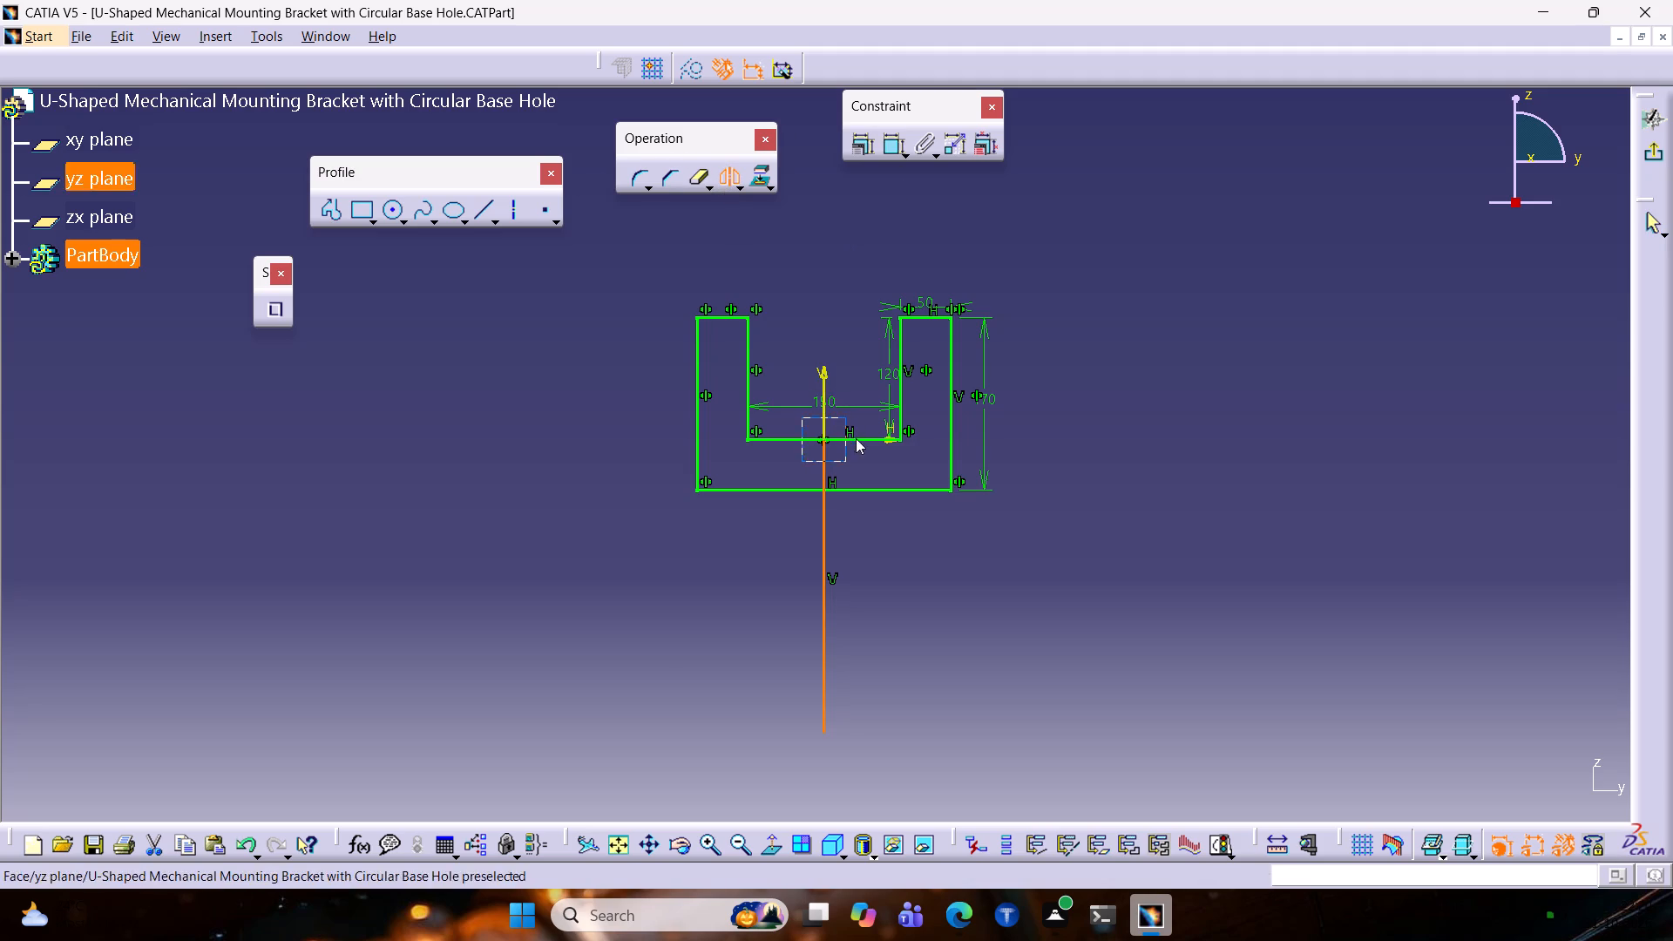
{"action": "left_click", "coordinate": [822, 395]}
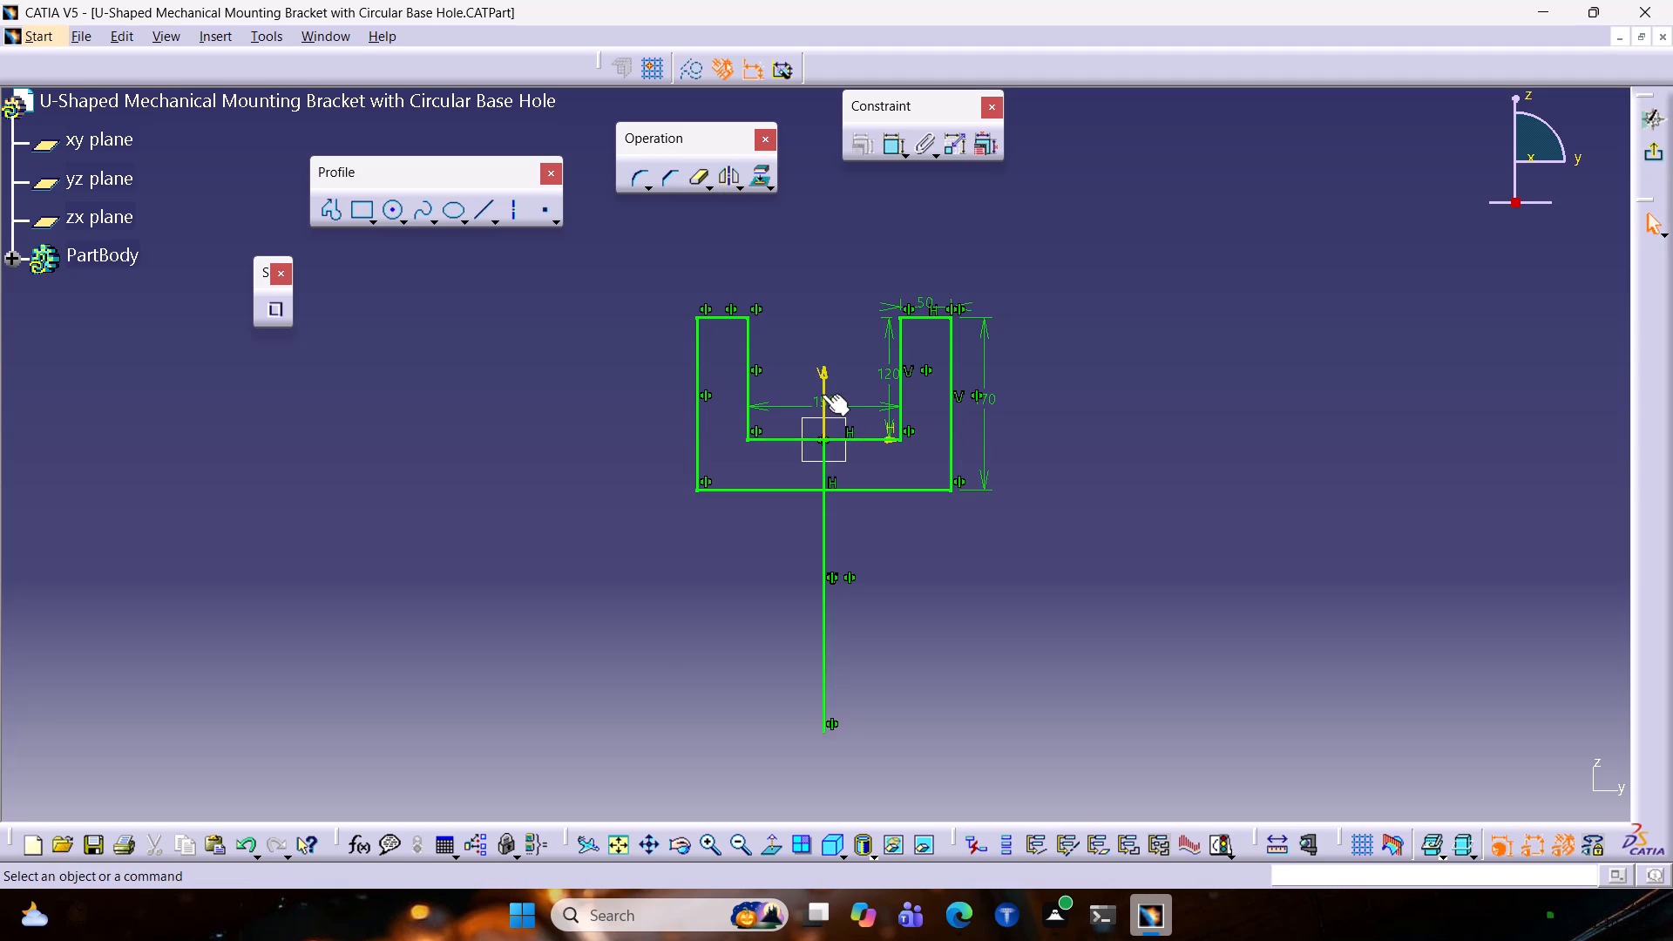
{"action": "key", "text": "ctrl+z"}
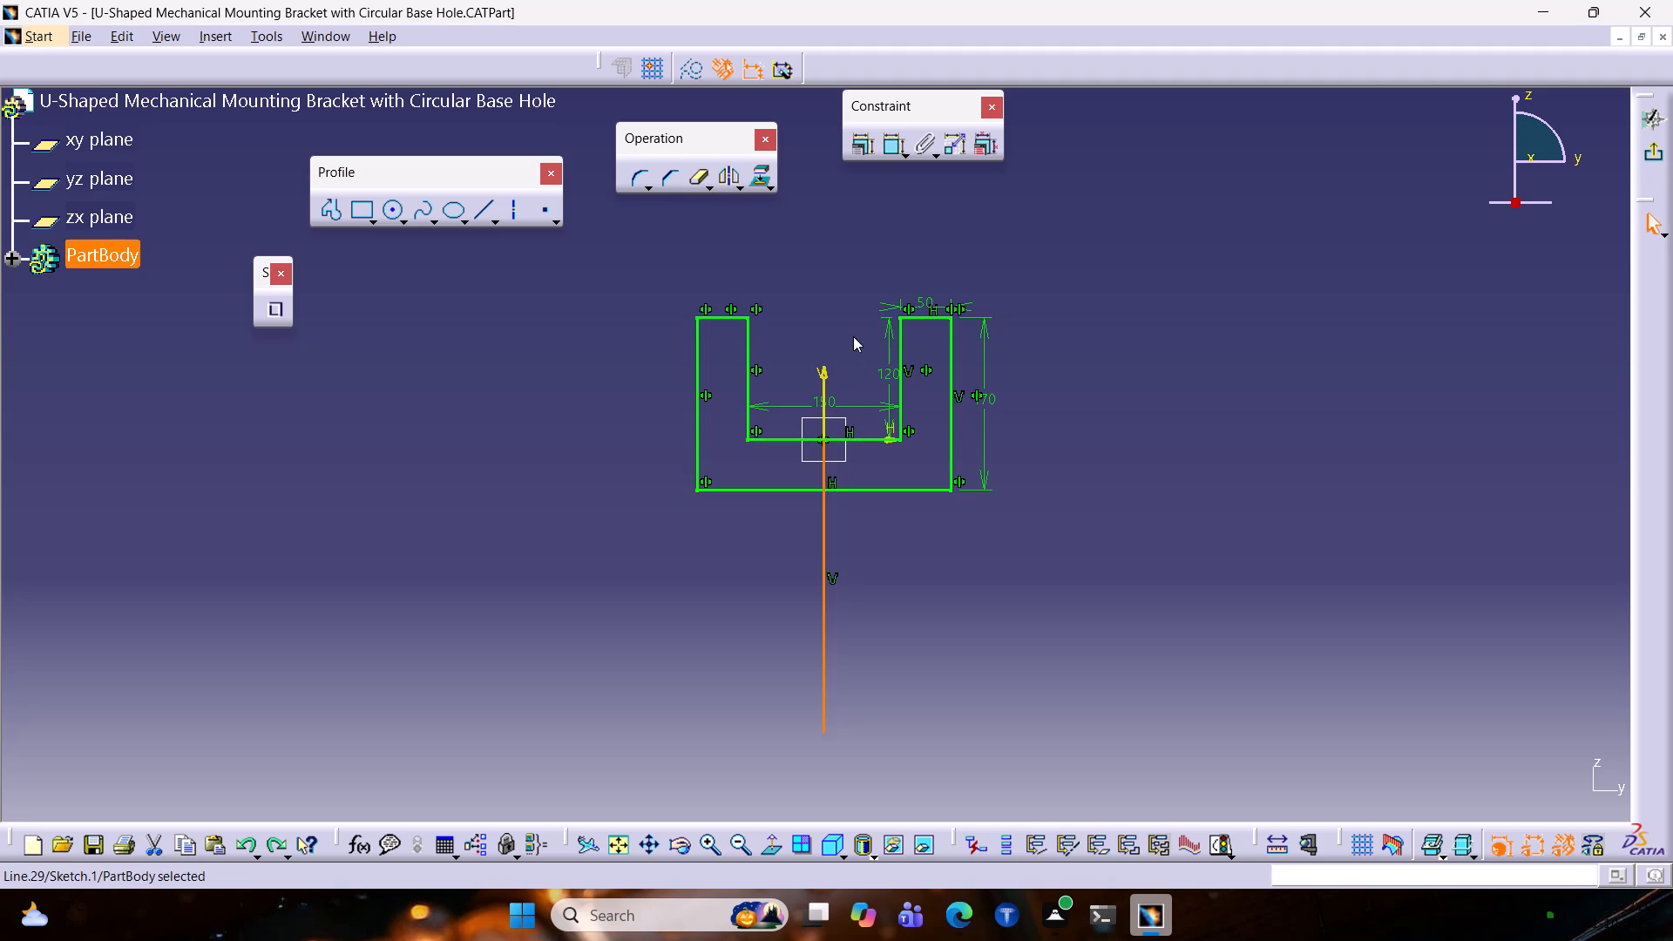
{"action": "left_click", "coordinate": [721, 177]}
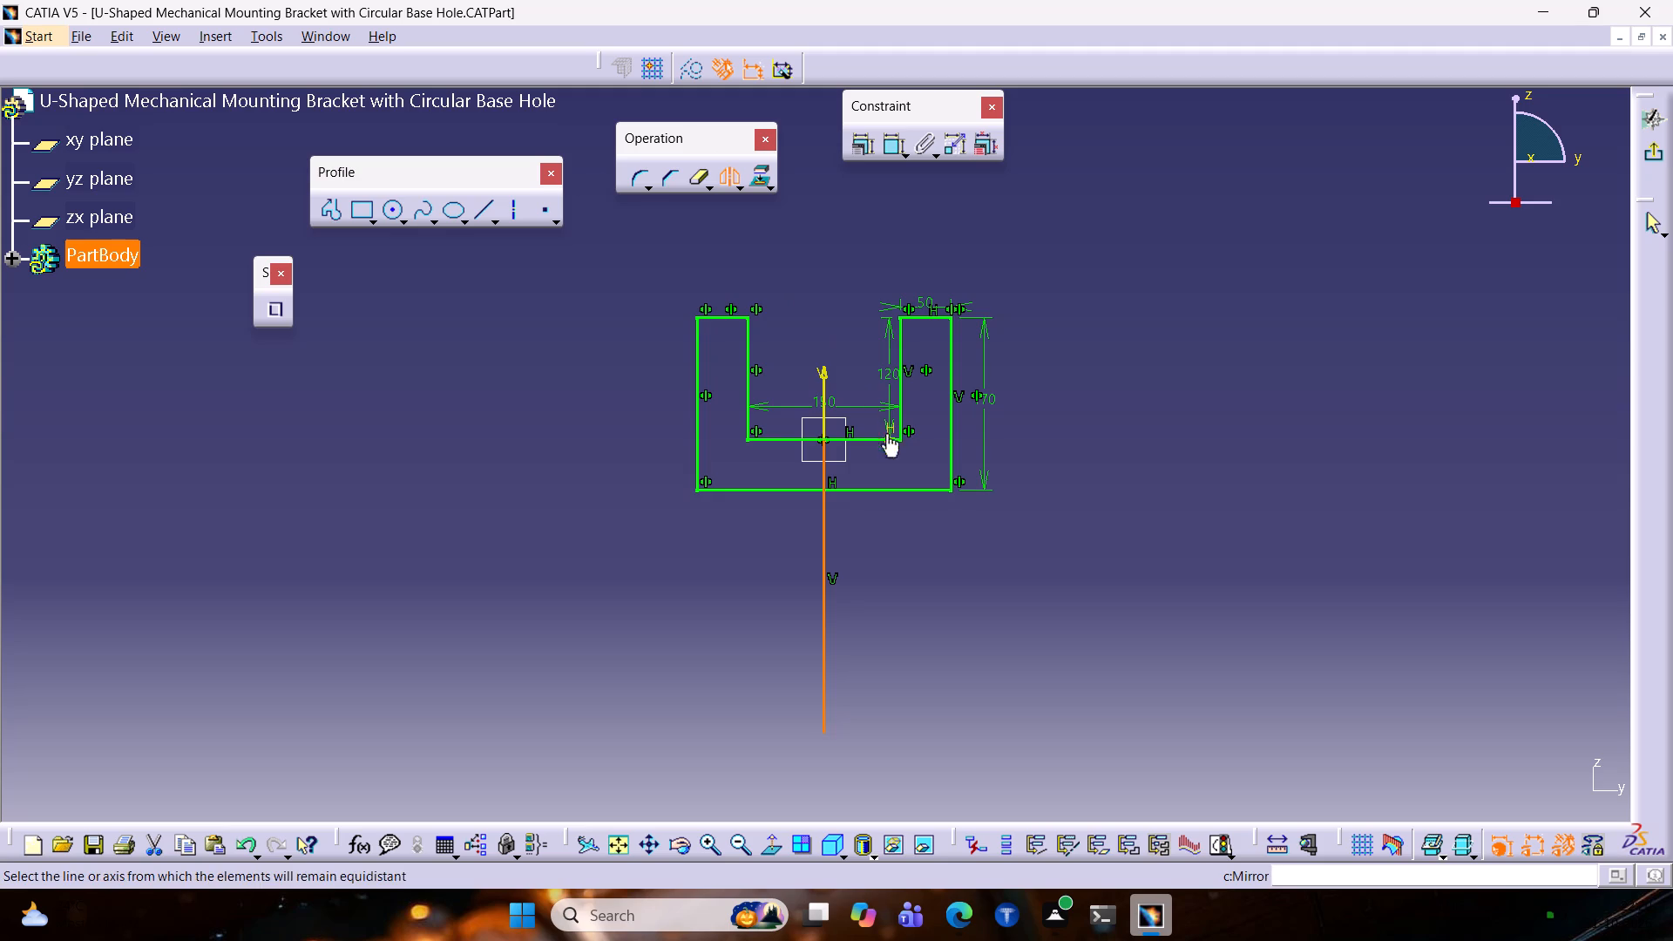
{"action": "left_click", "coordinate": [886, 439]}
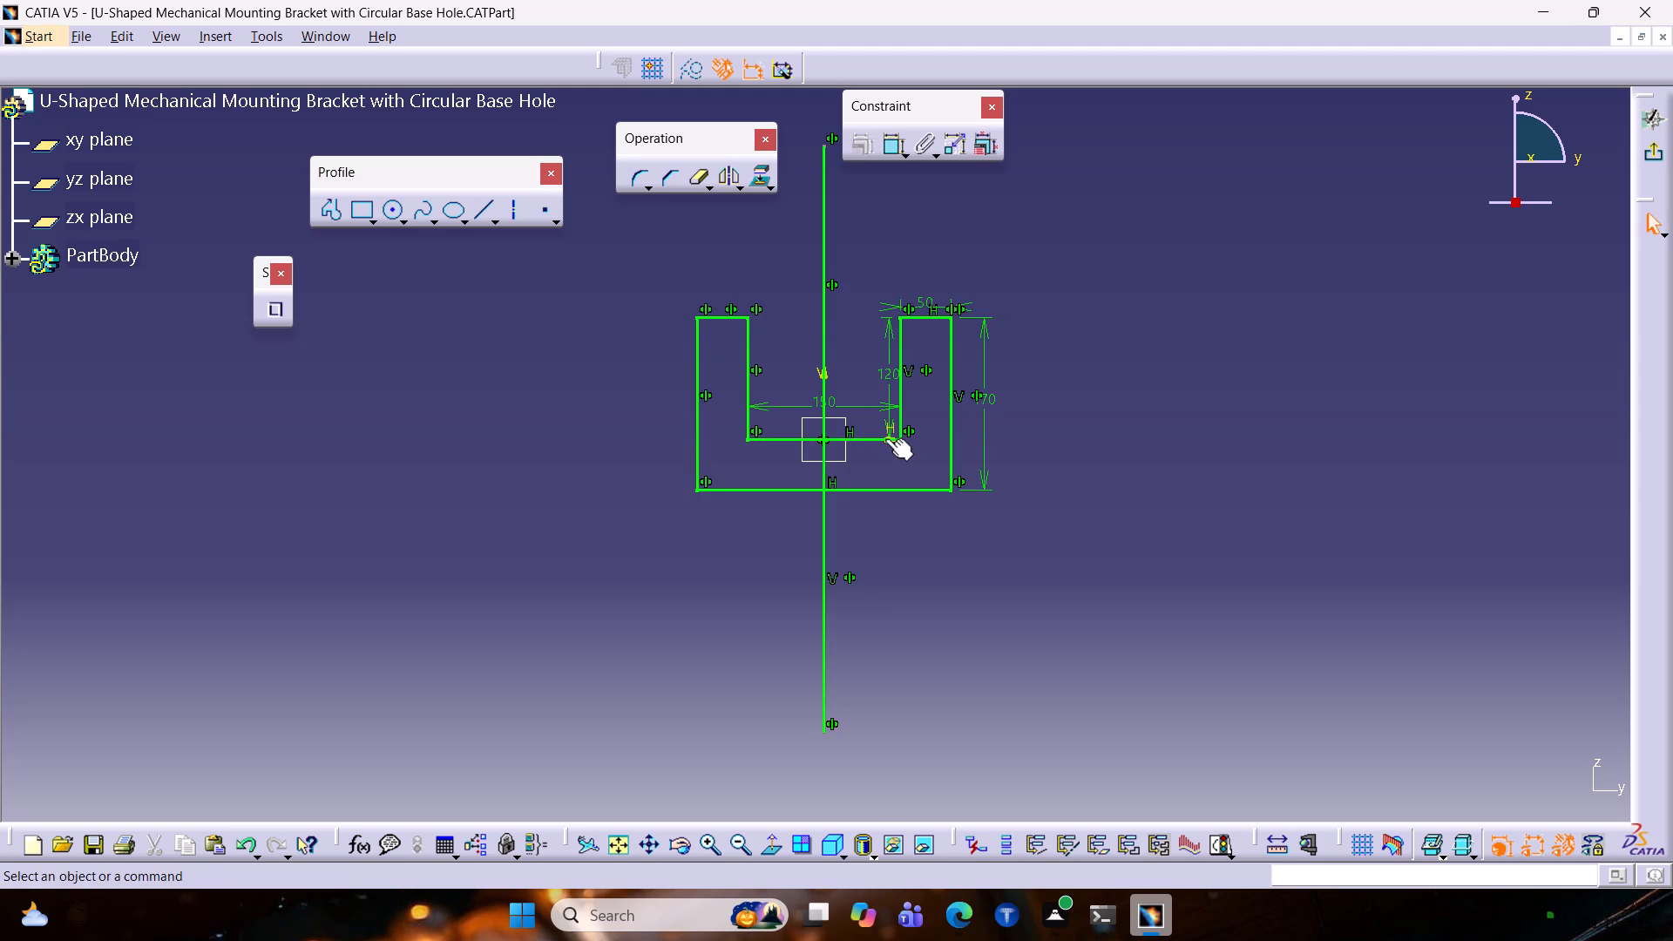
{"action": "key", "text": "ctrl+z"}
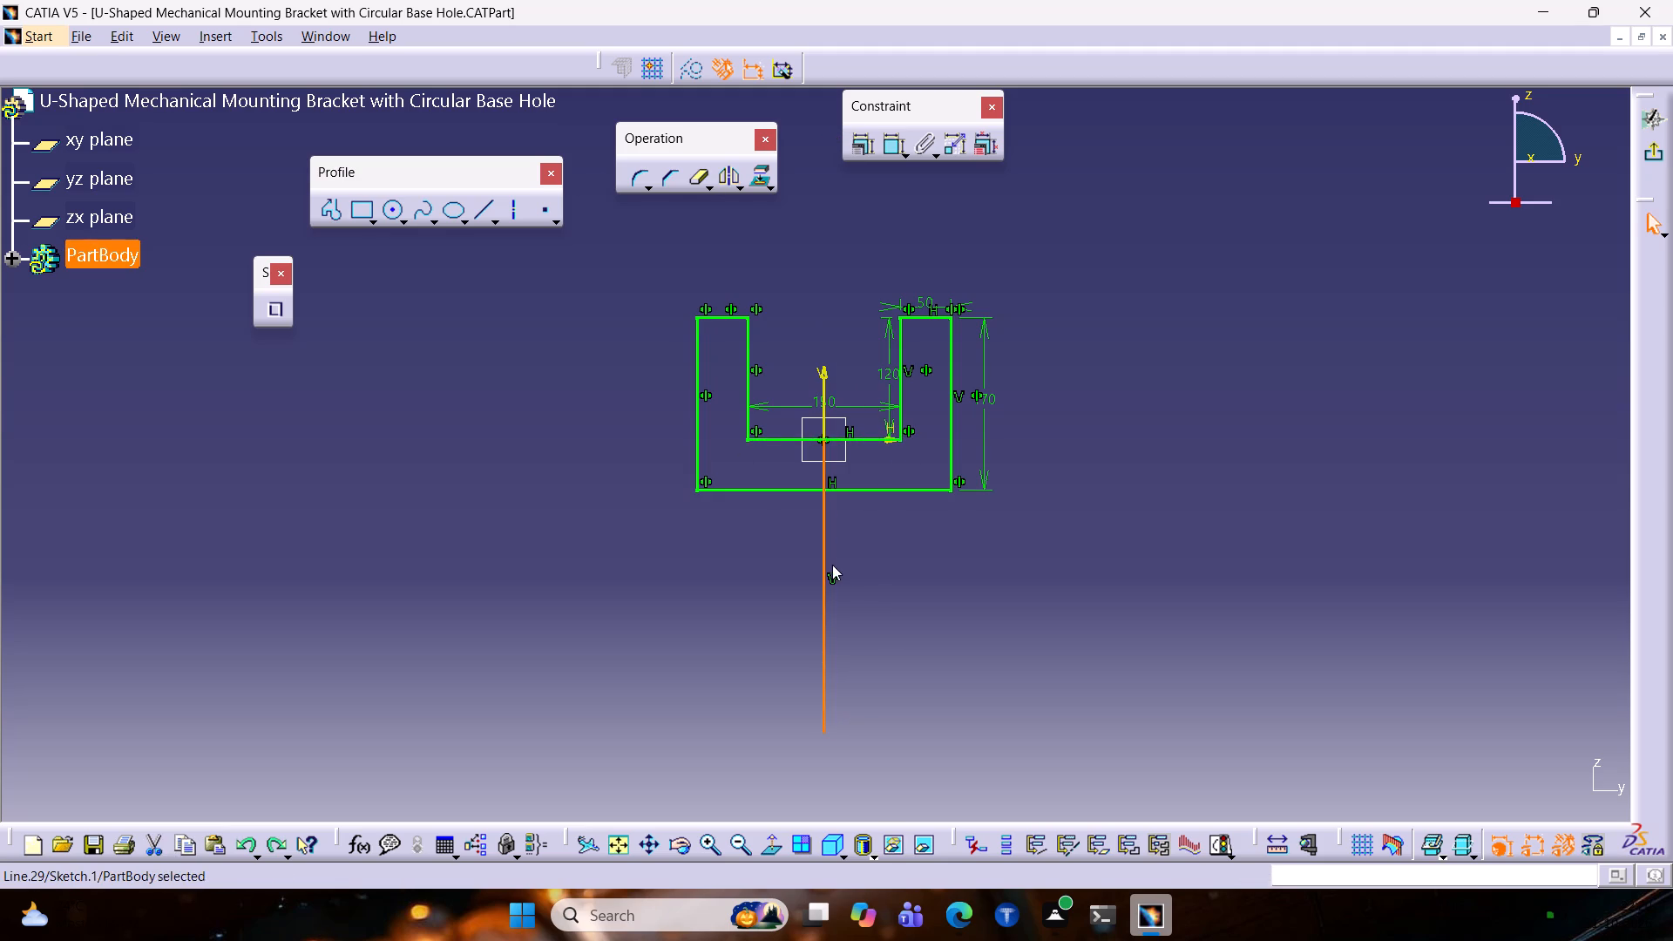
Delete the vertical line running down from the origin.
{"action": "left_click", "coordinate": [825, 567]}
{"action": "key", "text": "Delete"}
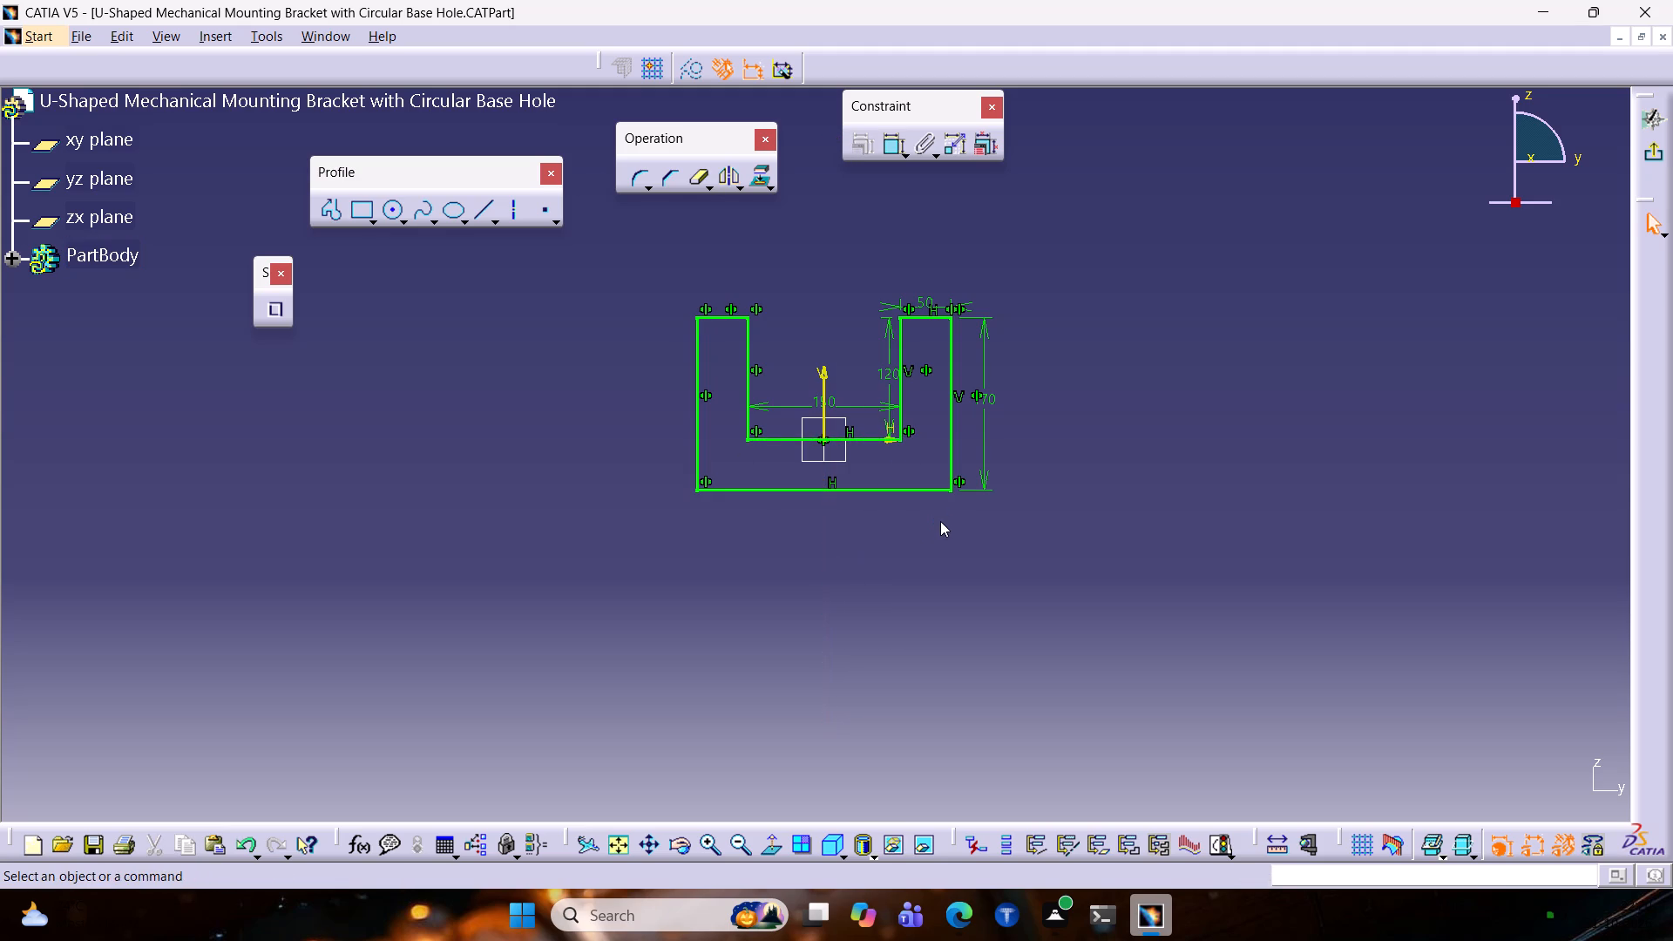
Sketch a circle of about 44 mm radius below the bracket, centred on the vertical axis about 219 mm below the origin.
{"action": "left_click", "coordinate": [383, 214]}
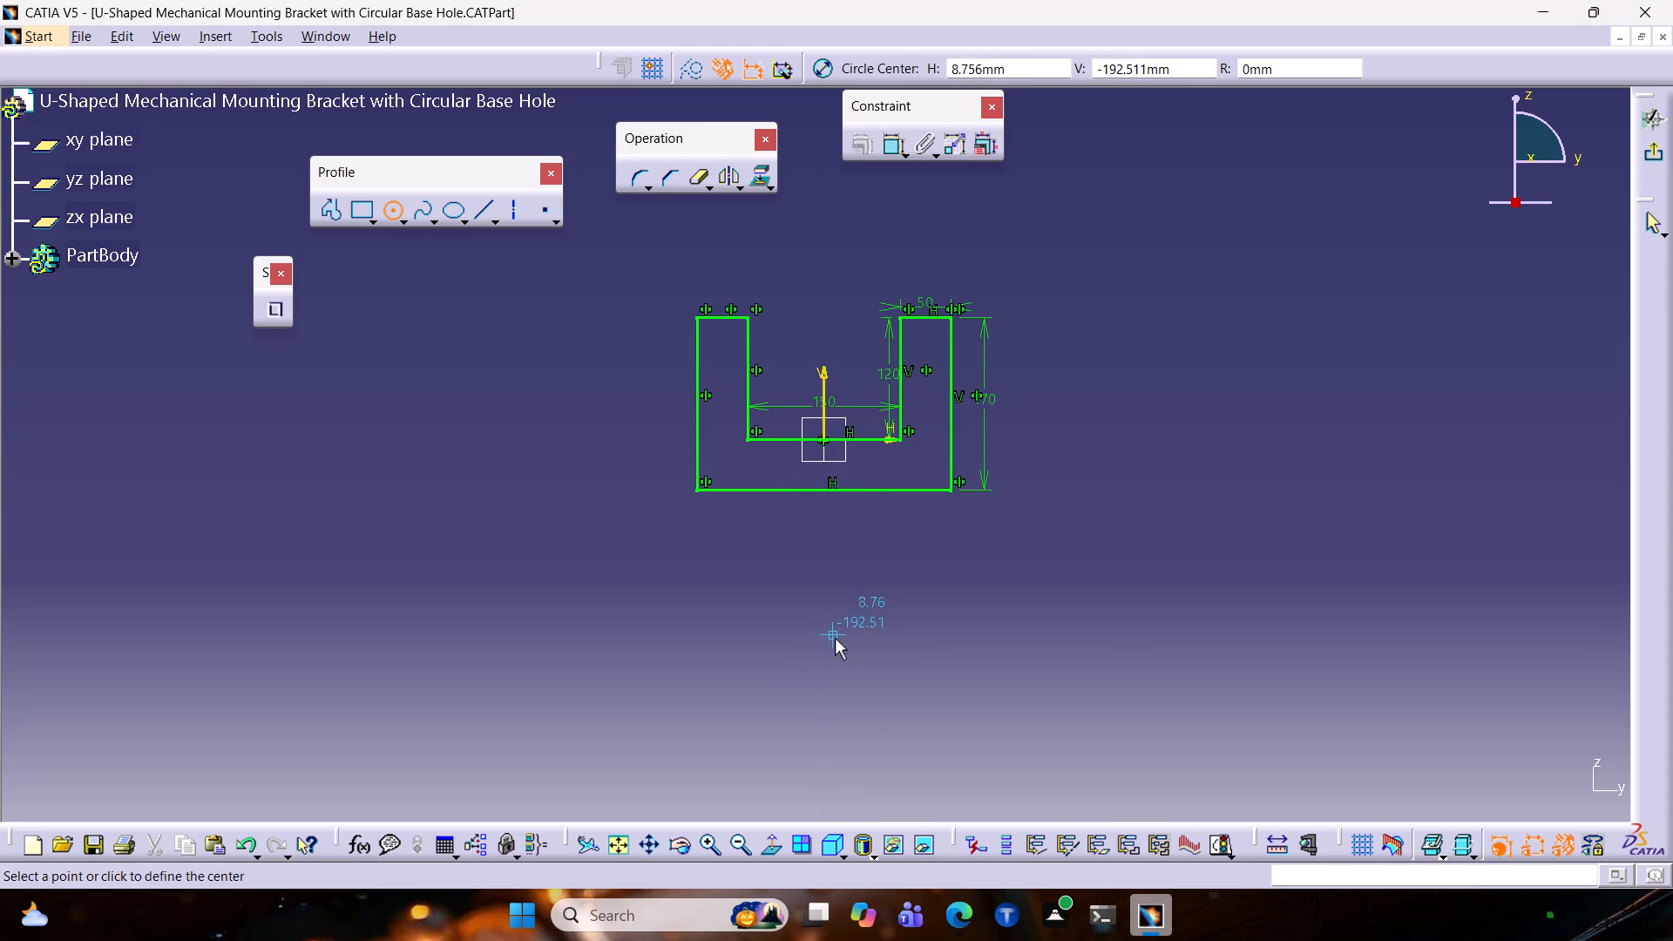
{"action": "left_click", "coordinate": [823, 664]}
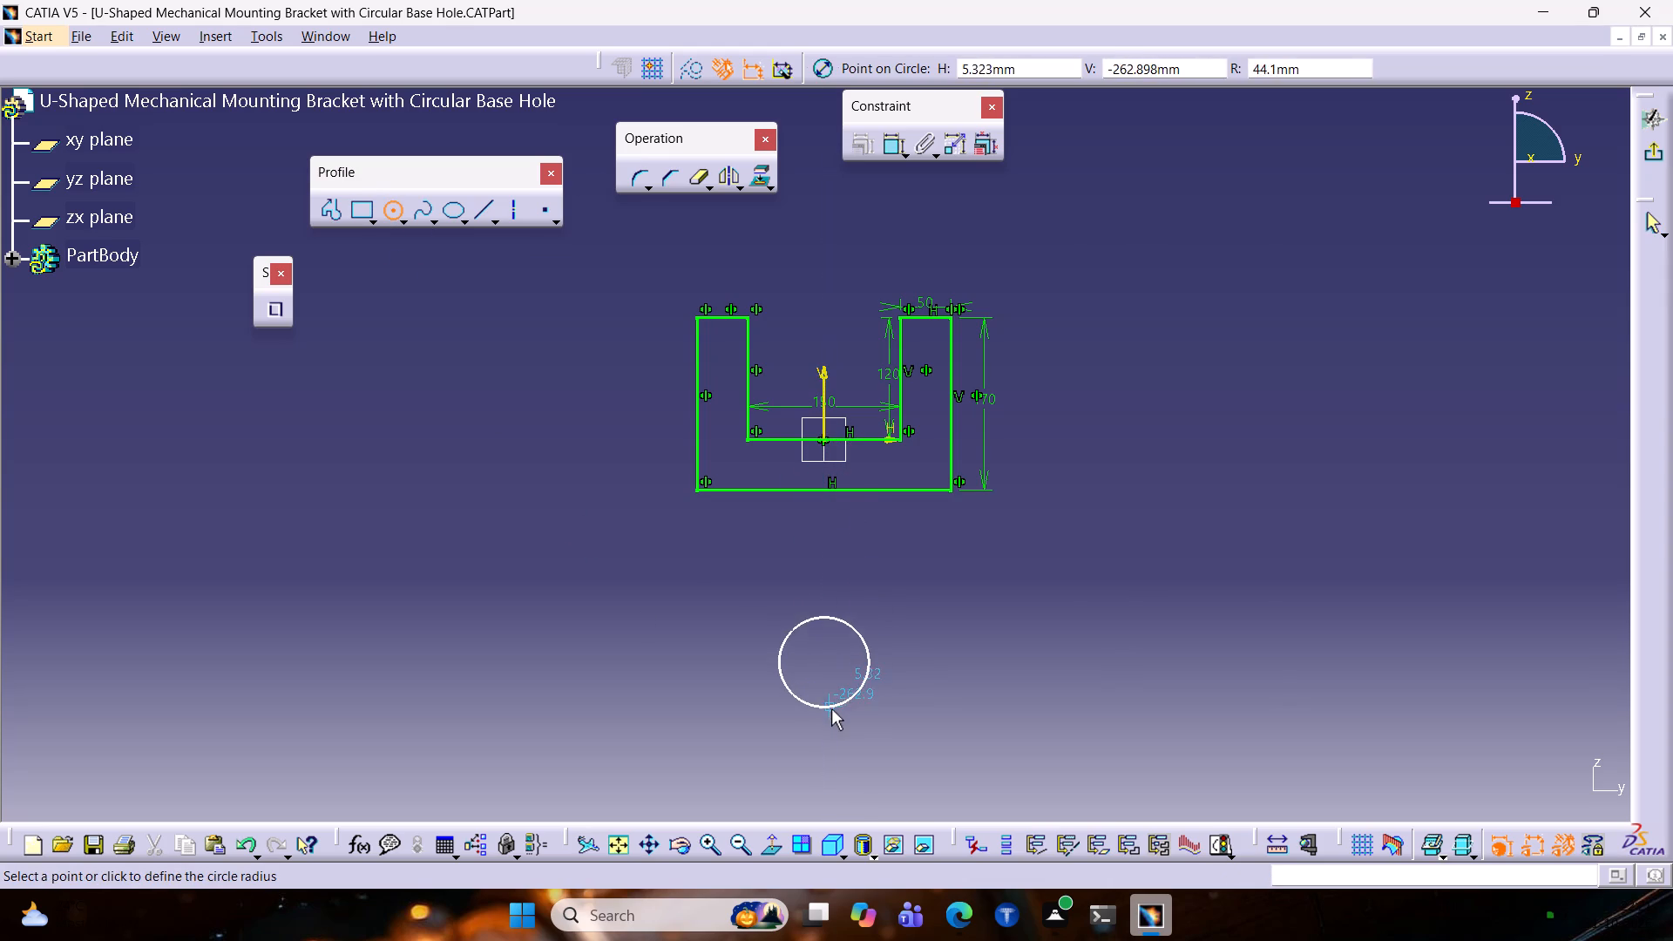
{"action": "left_click", "coordinate": [831, 709]}
Dimension the circle below the bracket as a diameter and set it to 50 mm.
{"action": "left_click", "coordinate": [890, 149]}
{"action": "left_click", "coordinate": [962, 650]}
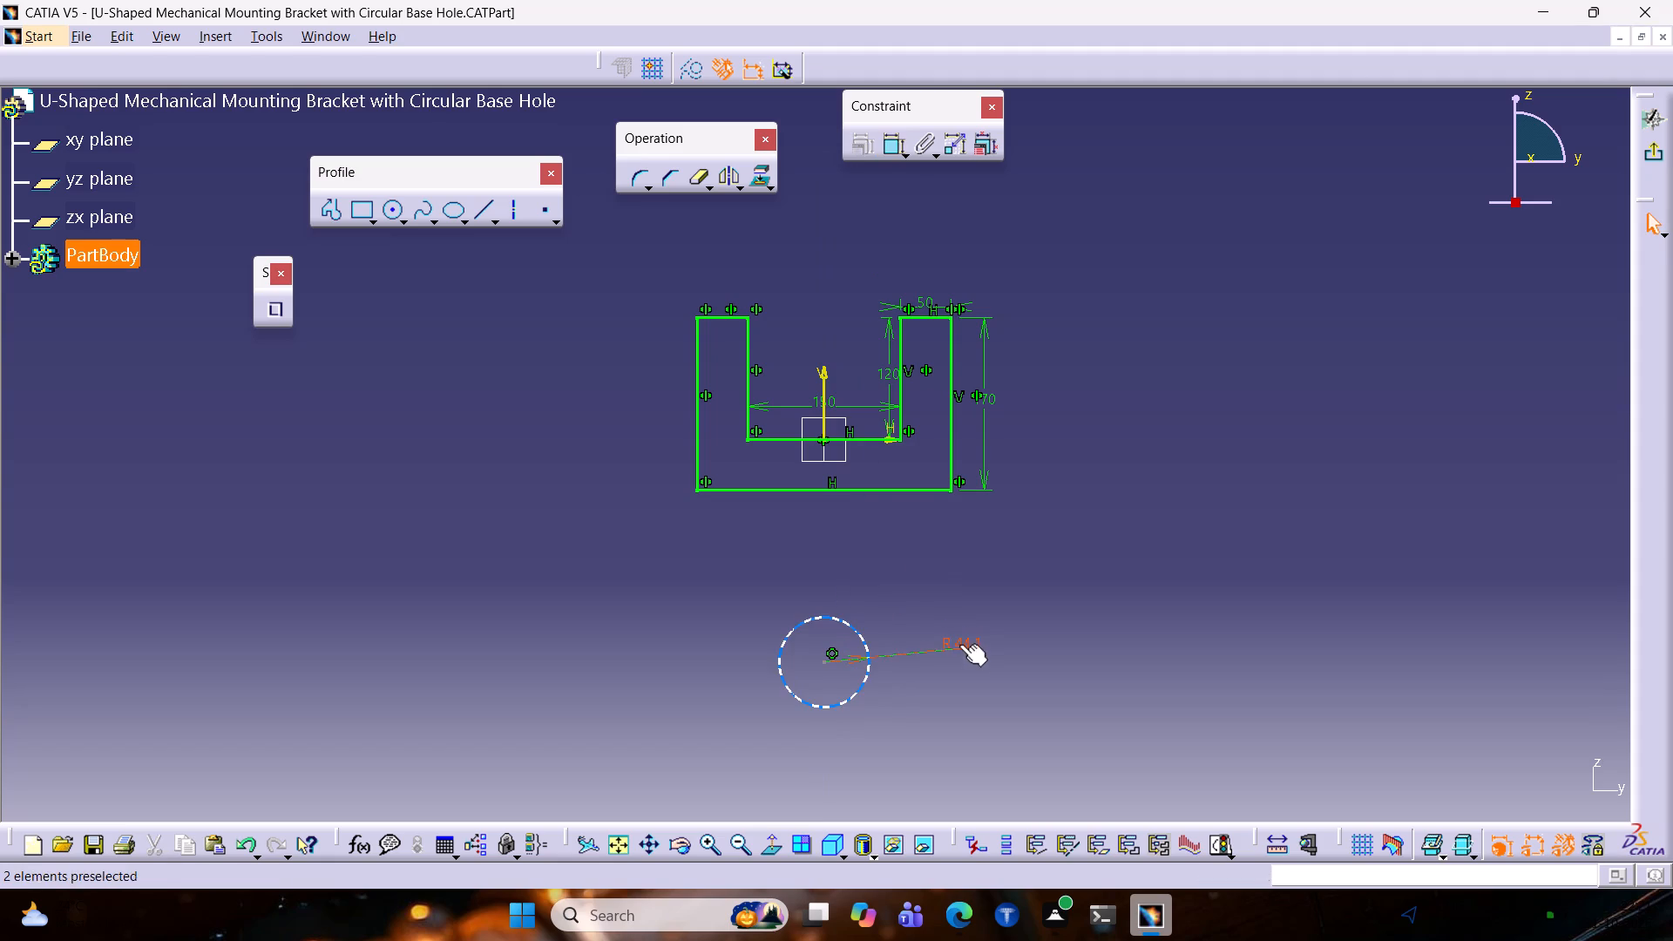
{"action": "double_click", "coordinate": [958, 642]}
{"action": "left_click", "coordinate": [1378, 738]}
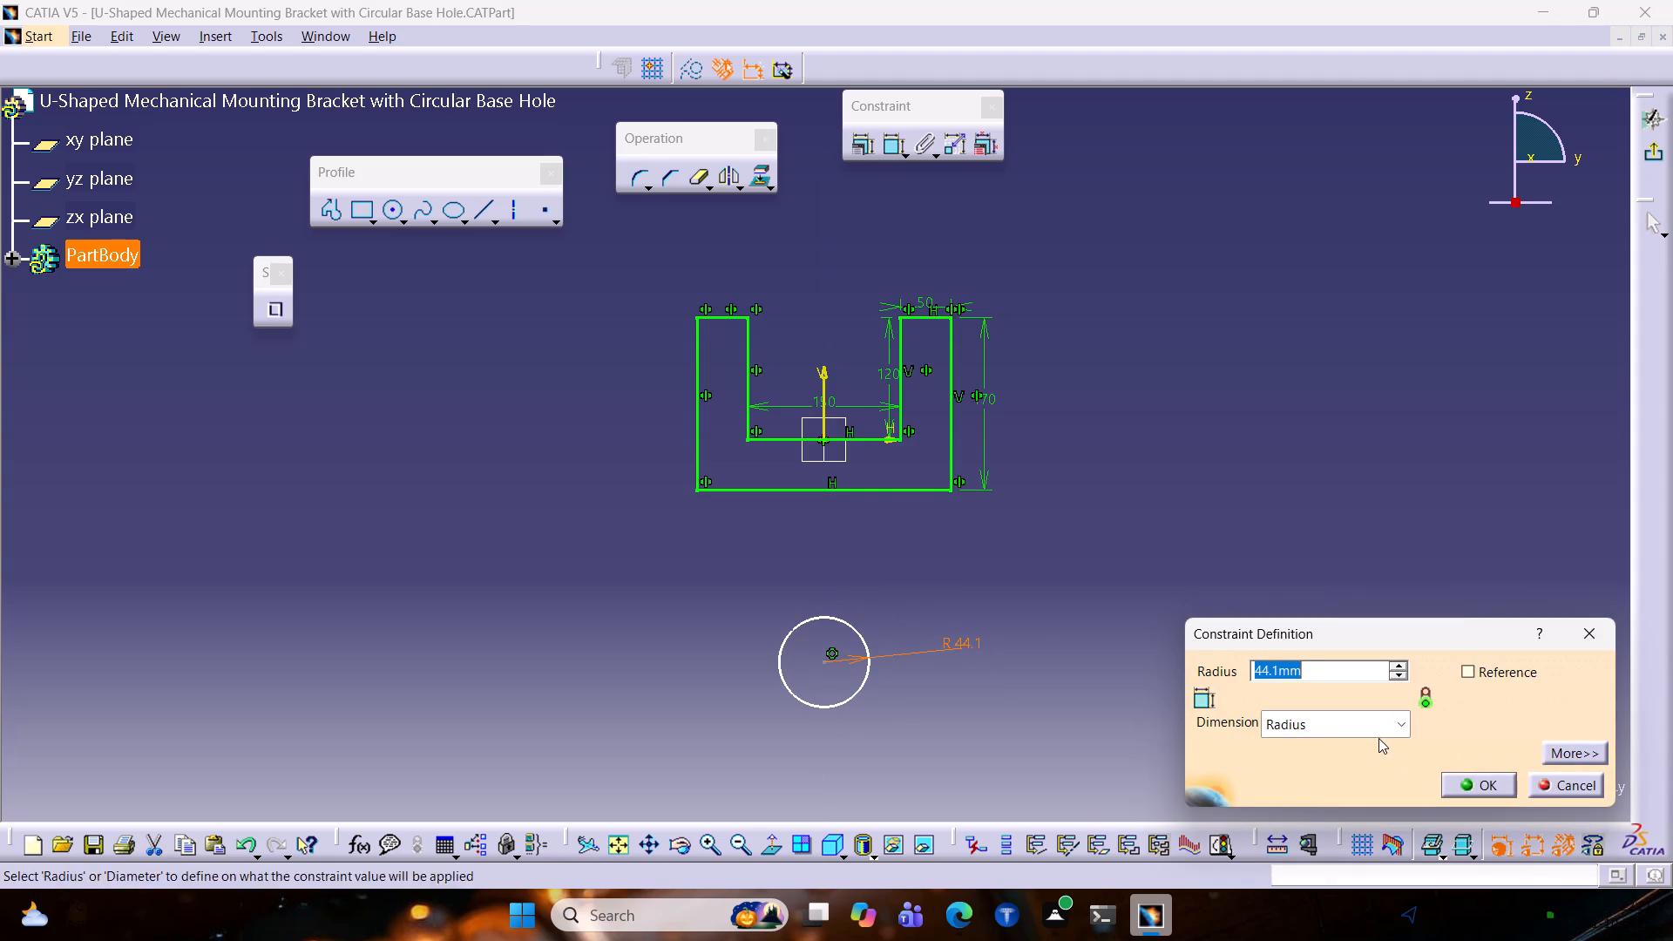
{"action": "left_click", "coordinate": [1361, 717]}
{"action": "left_click", "coordinate": [1331, 769]}
{"action": "left_click_drag", "start_coordinate": [1317, 667], "coordinate": [1037, 668]}
{"action": "type", "text": "50"}
{"action": "key", "text": "Return"}
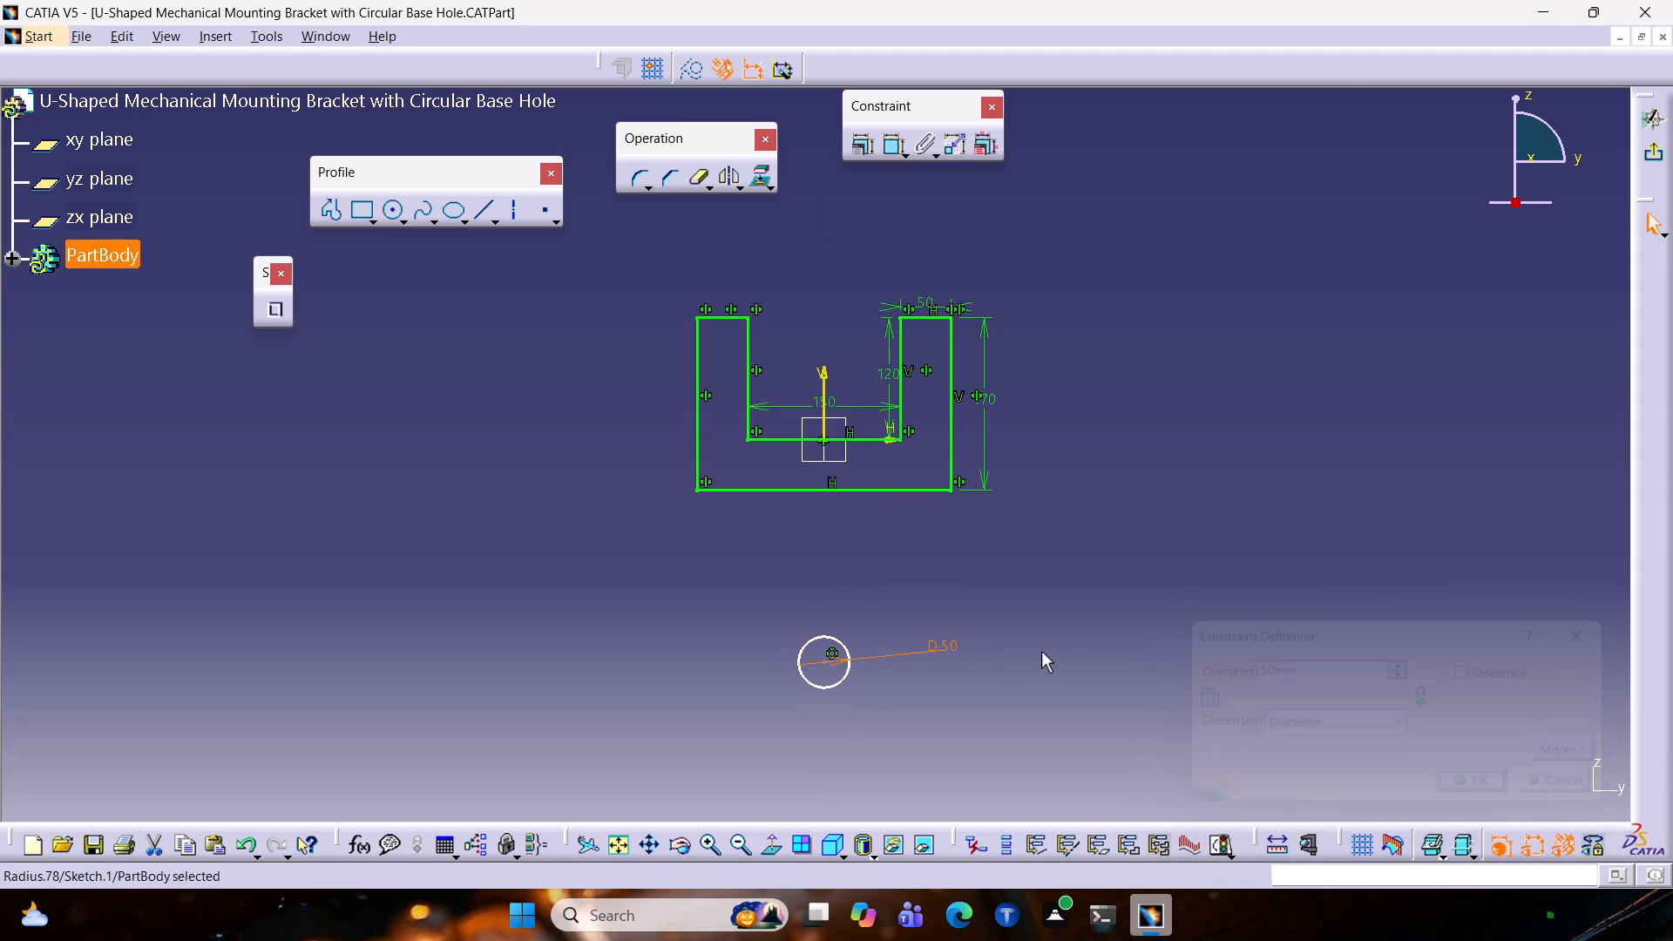
Sketch a circle of 75 mm radius concentric with the 50 mm diameter circle.
{"action": "left_click", "coordinate": [396, 213]}
{"action": "left_click", "coordinate": [392, 206]}
{"action": "left_click", "coordinate": [391, 206]}
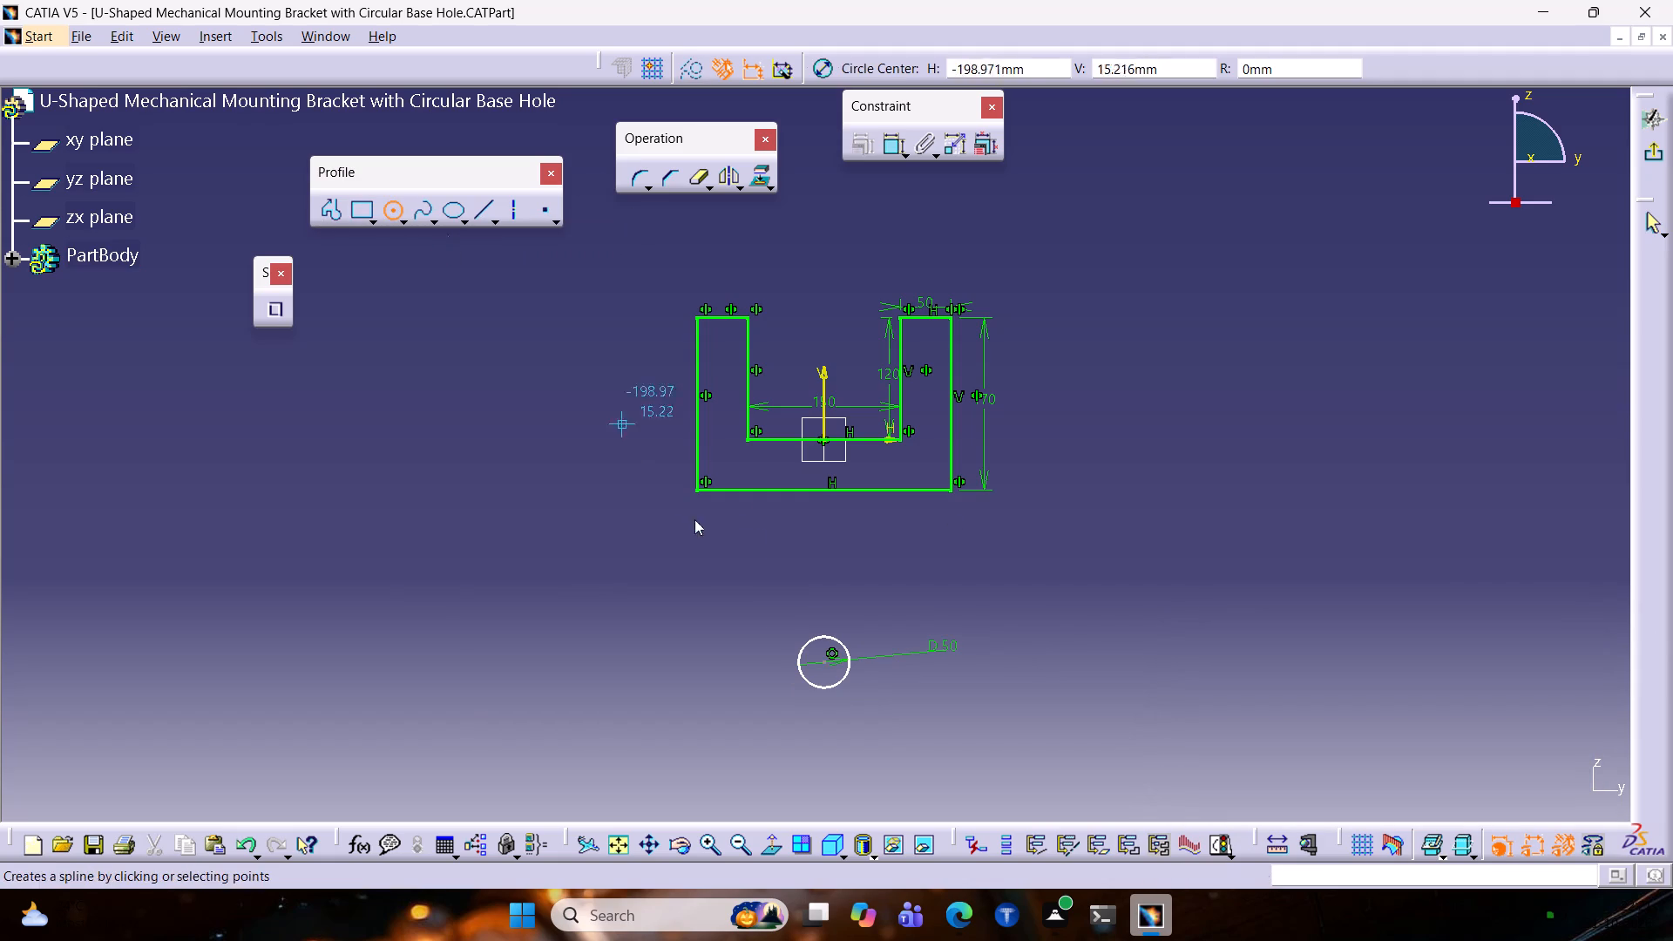
{"action": "left_click", "coordinate": [826, 663]}
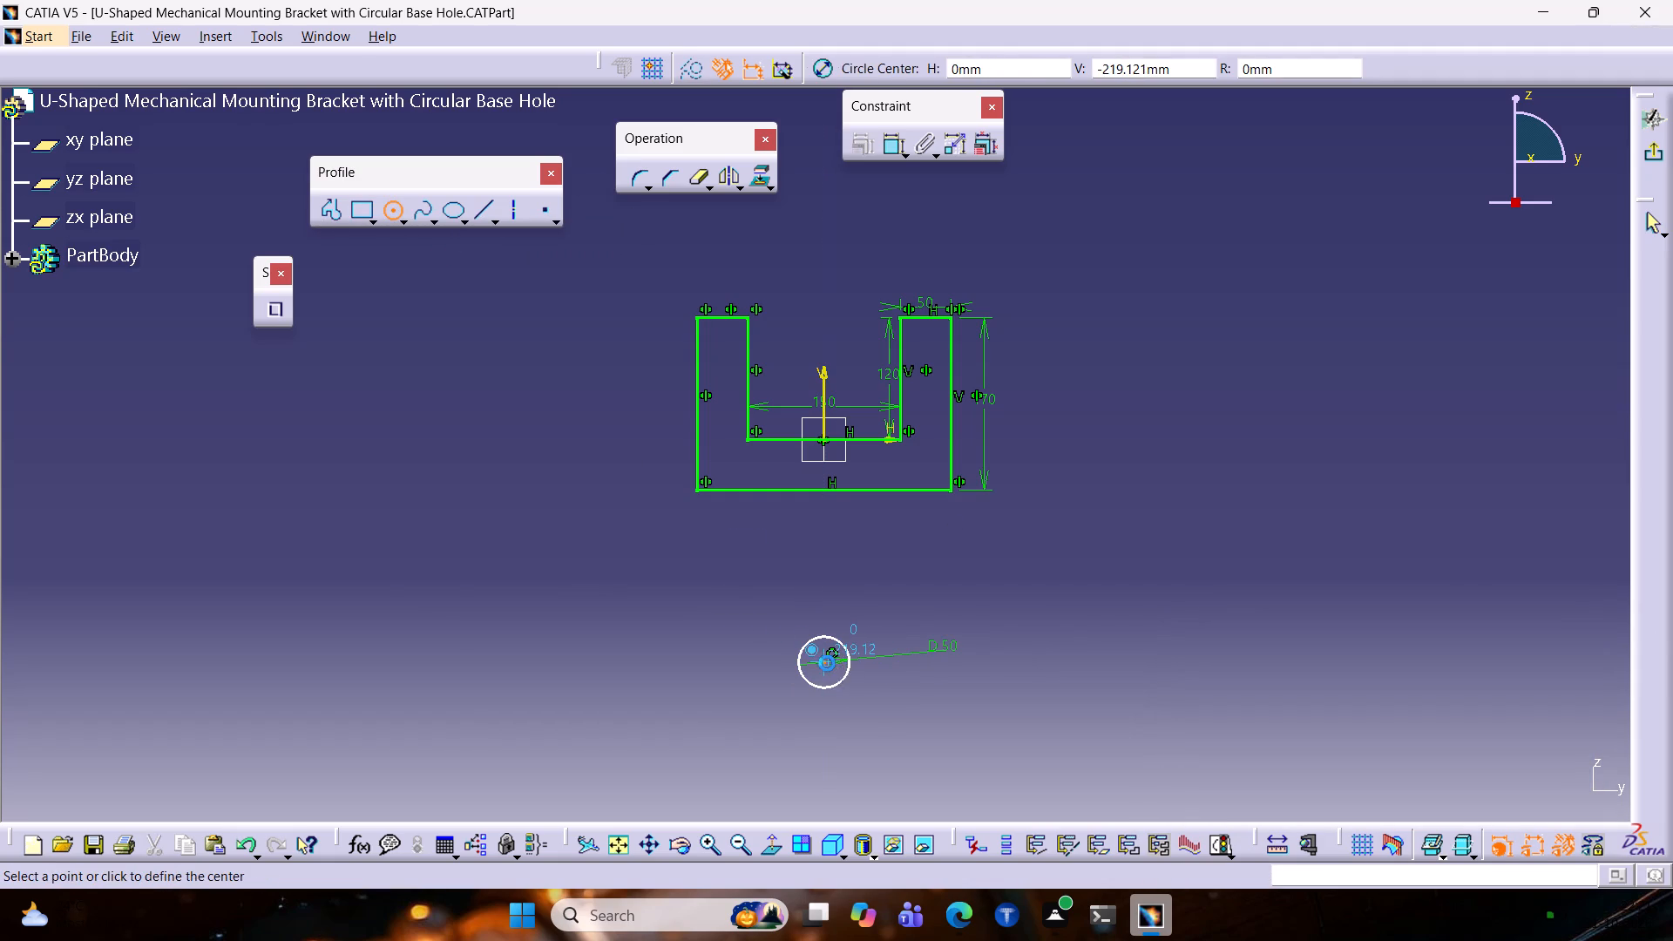
{"action": "key", "text": "Tab"}
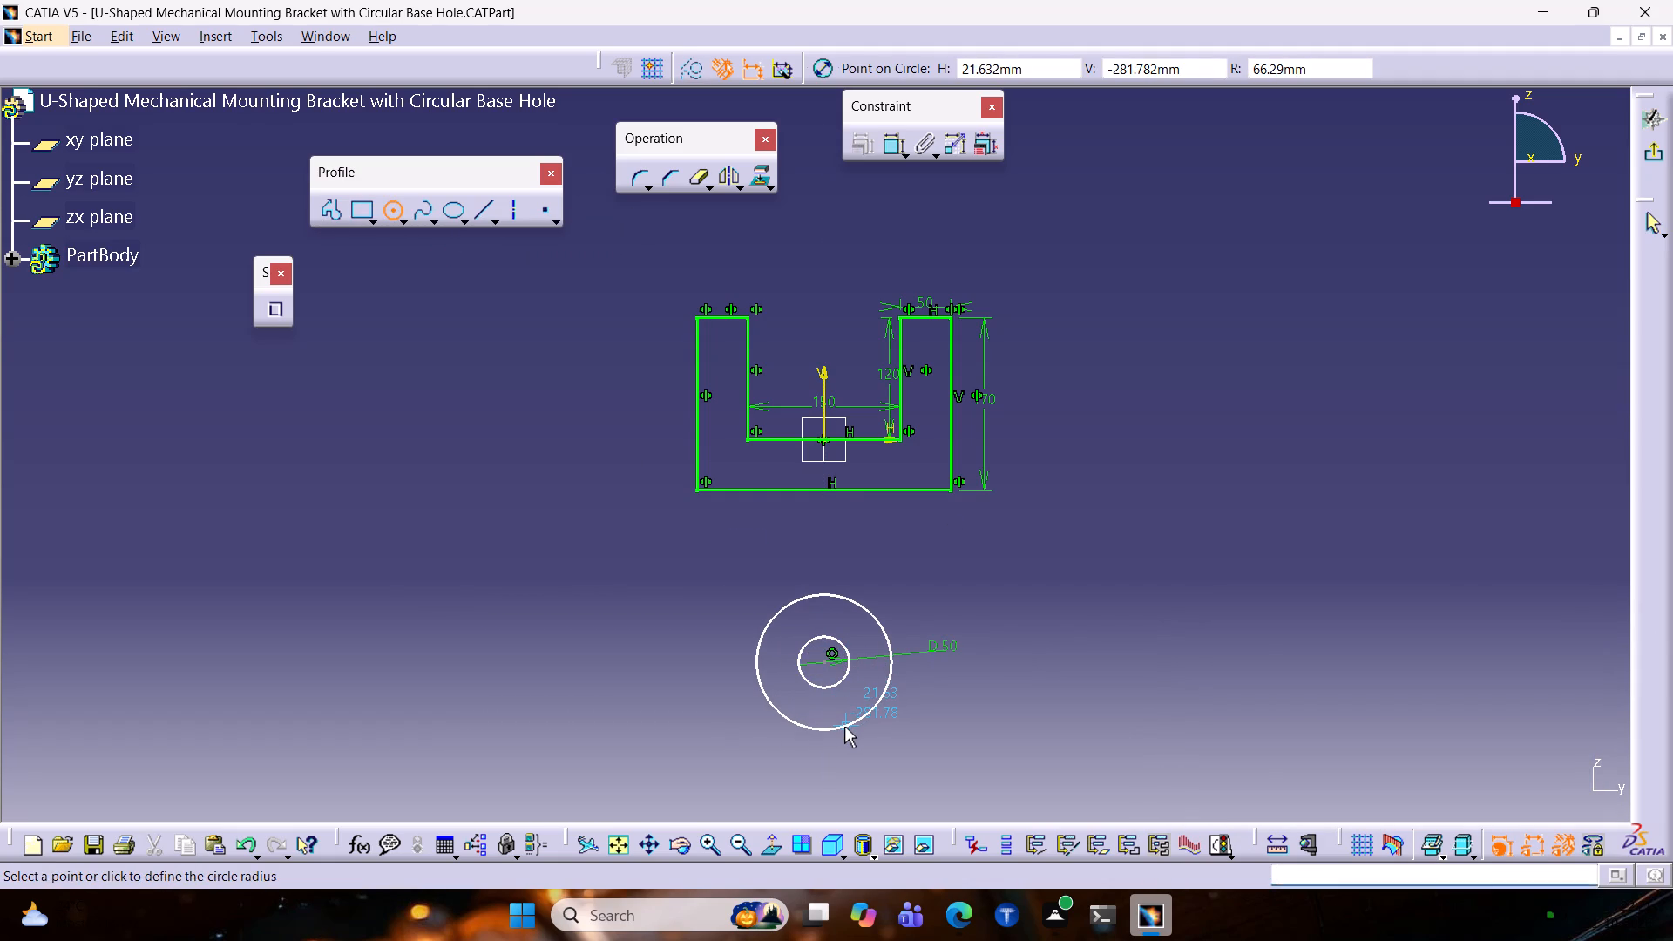
{"action": "key", "text": "Tab"}
{"action": "key", "text": "Tab"}
{"action": "key", "text": "Tab"}
{"action": "type", "text": "75"}
{"action": "key", "text": "Return"}
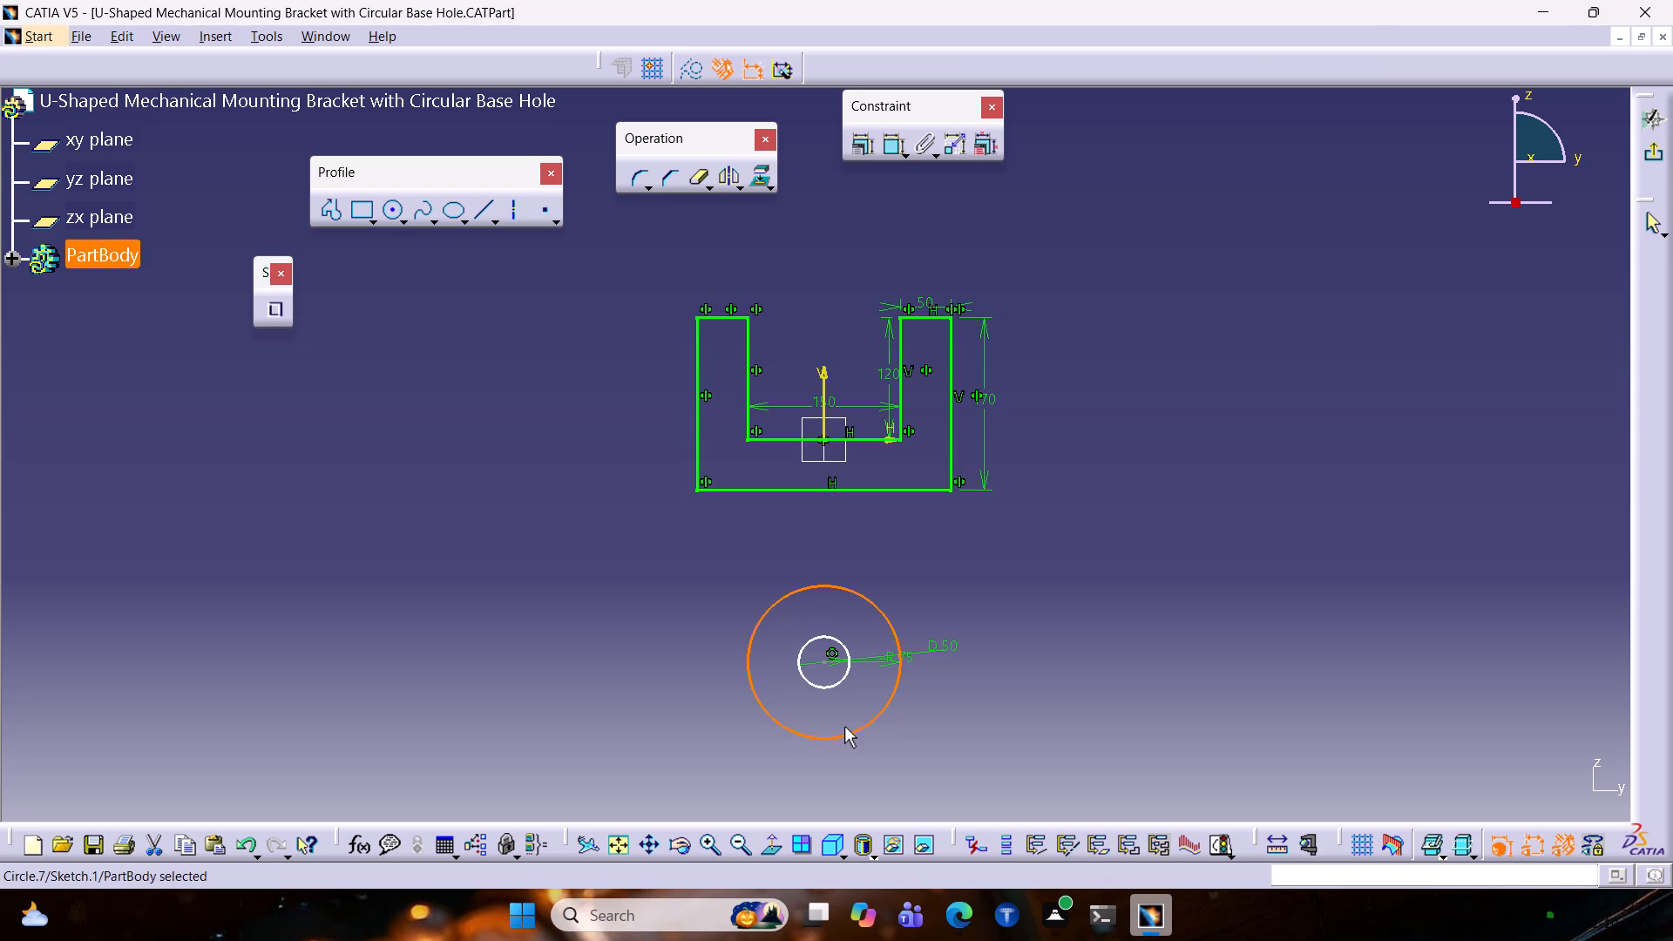
{"action": "left_click", "coordinate": [735, 588]}
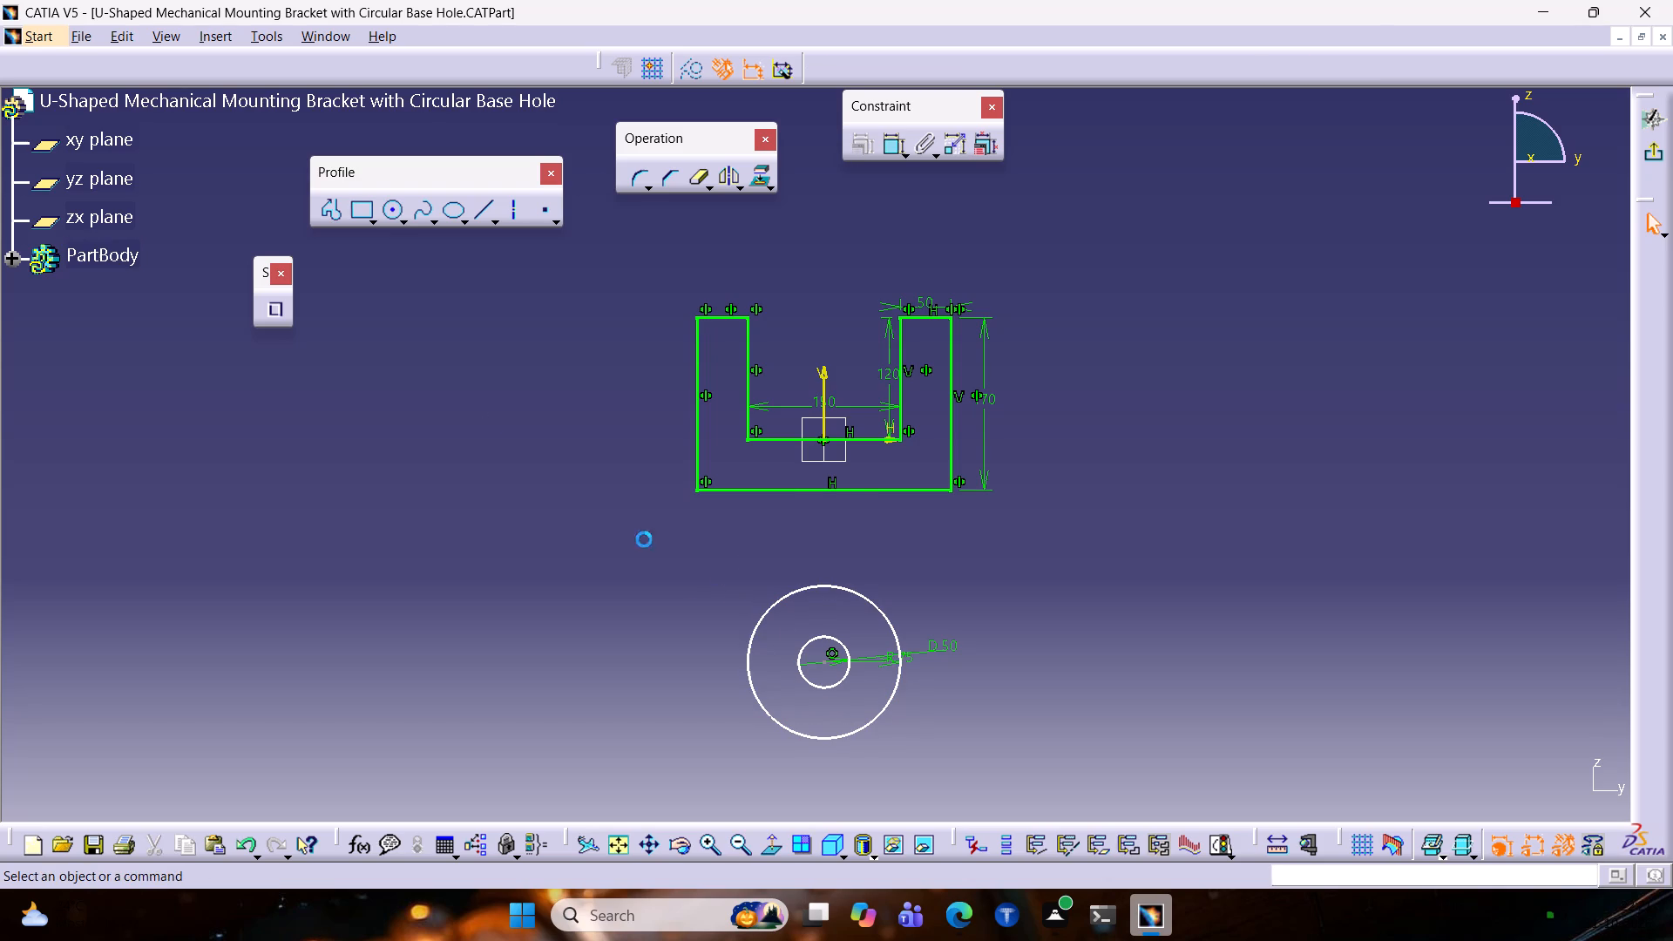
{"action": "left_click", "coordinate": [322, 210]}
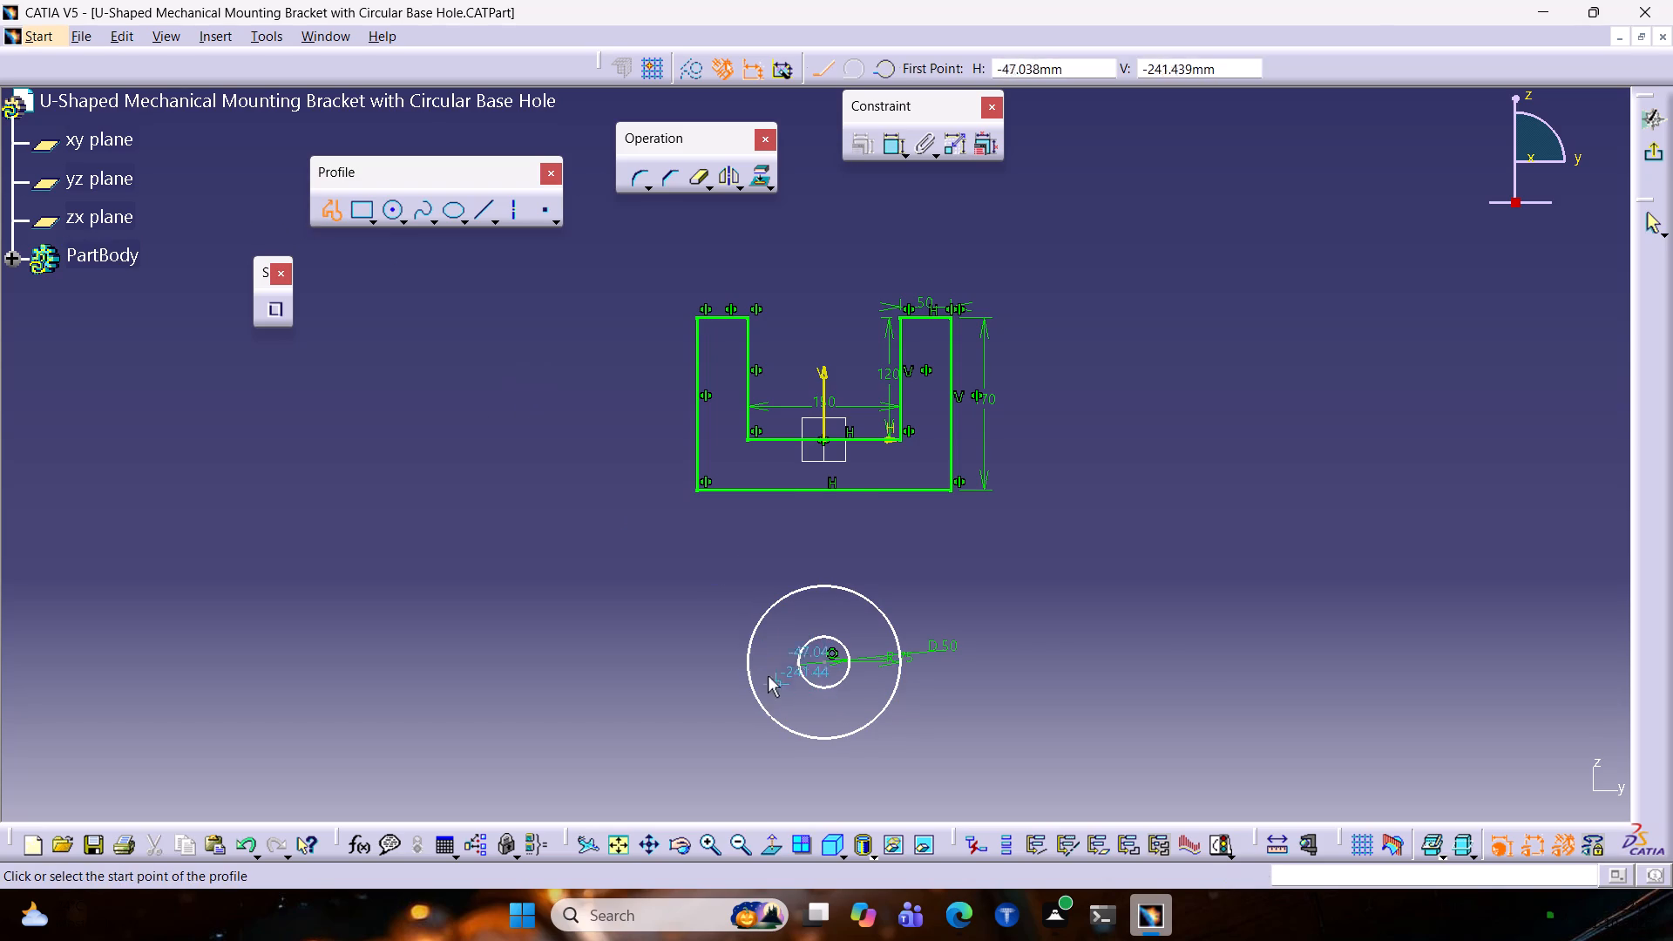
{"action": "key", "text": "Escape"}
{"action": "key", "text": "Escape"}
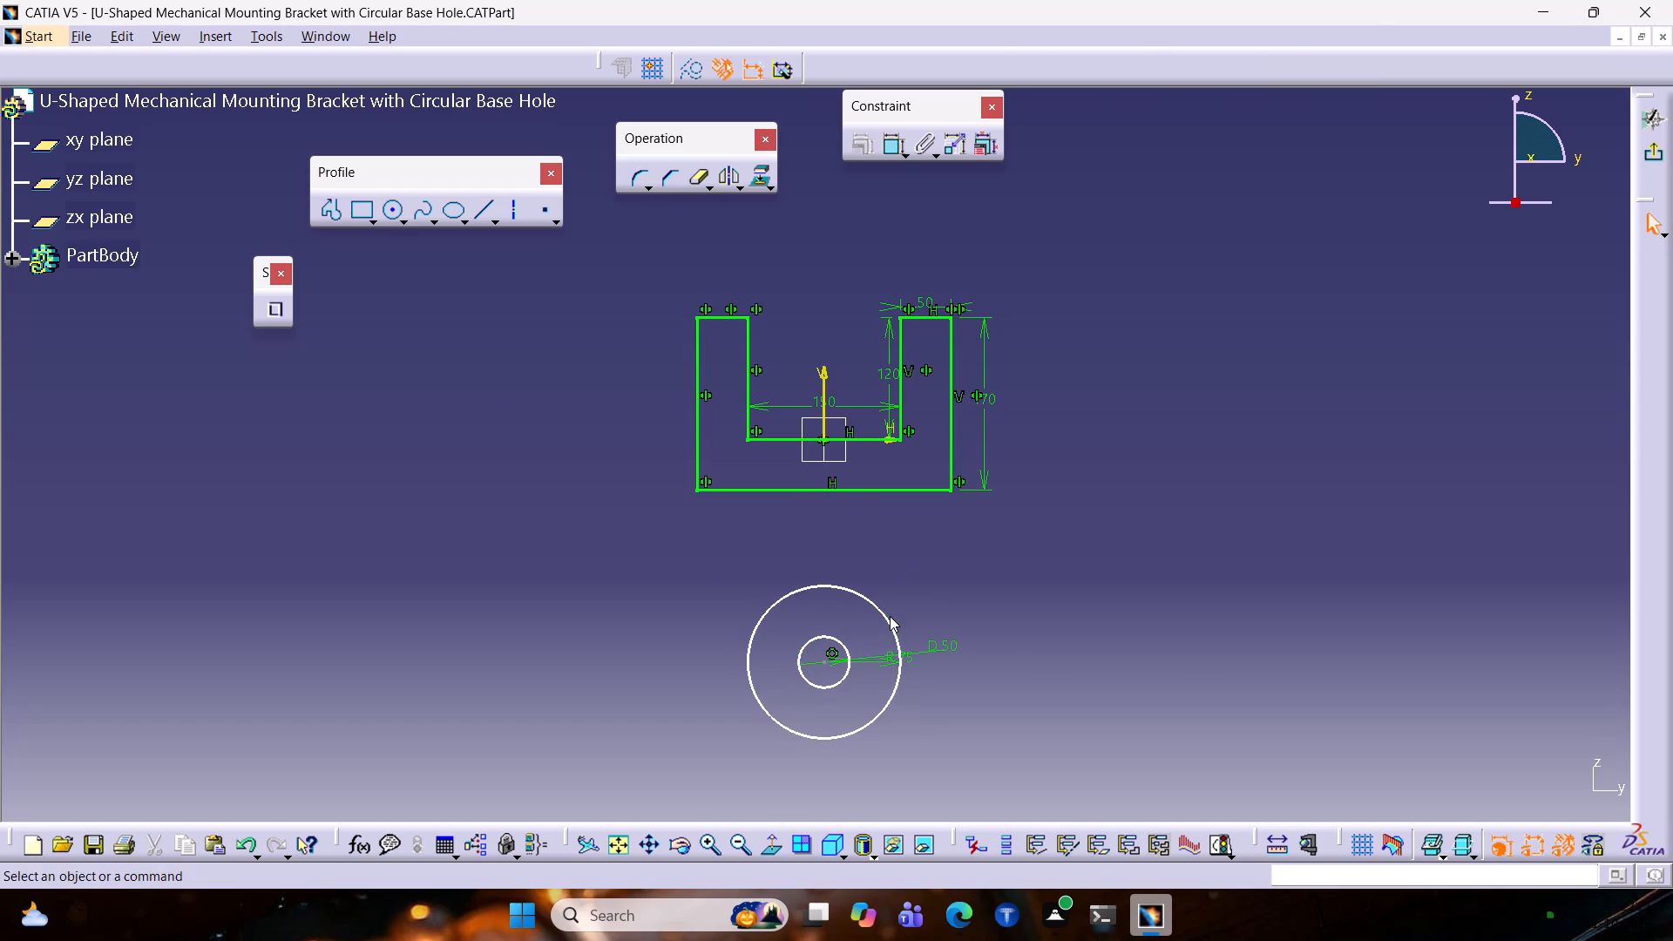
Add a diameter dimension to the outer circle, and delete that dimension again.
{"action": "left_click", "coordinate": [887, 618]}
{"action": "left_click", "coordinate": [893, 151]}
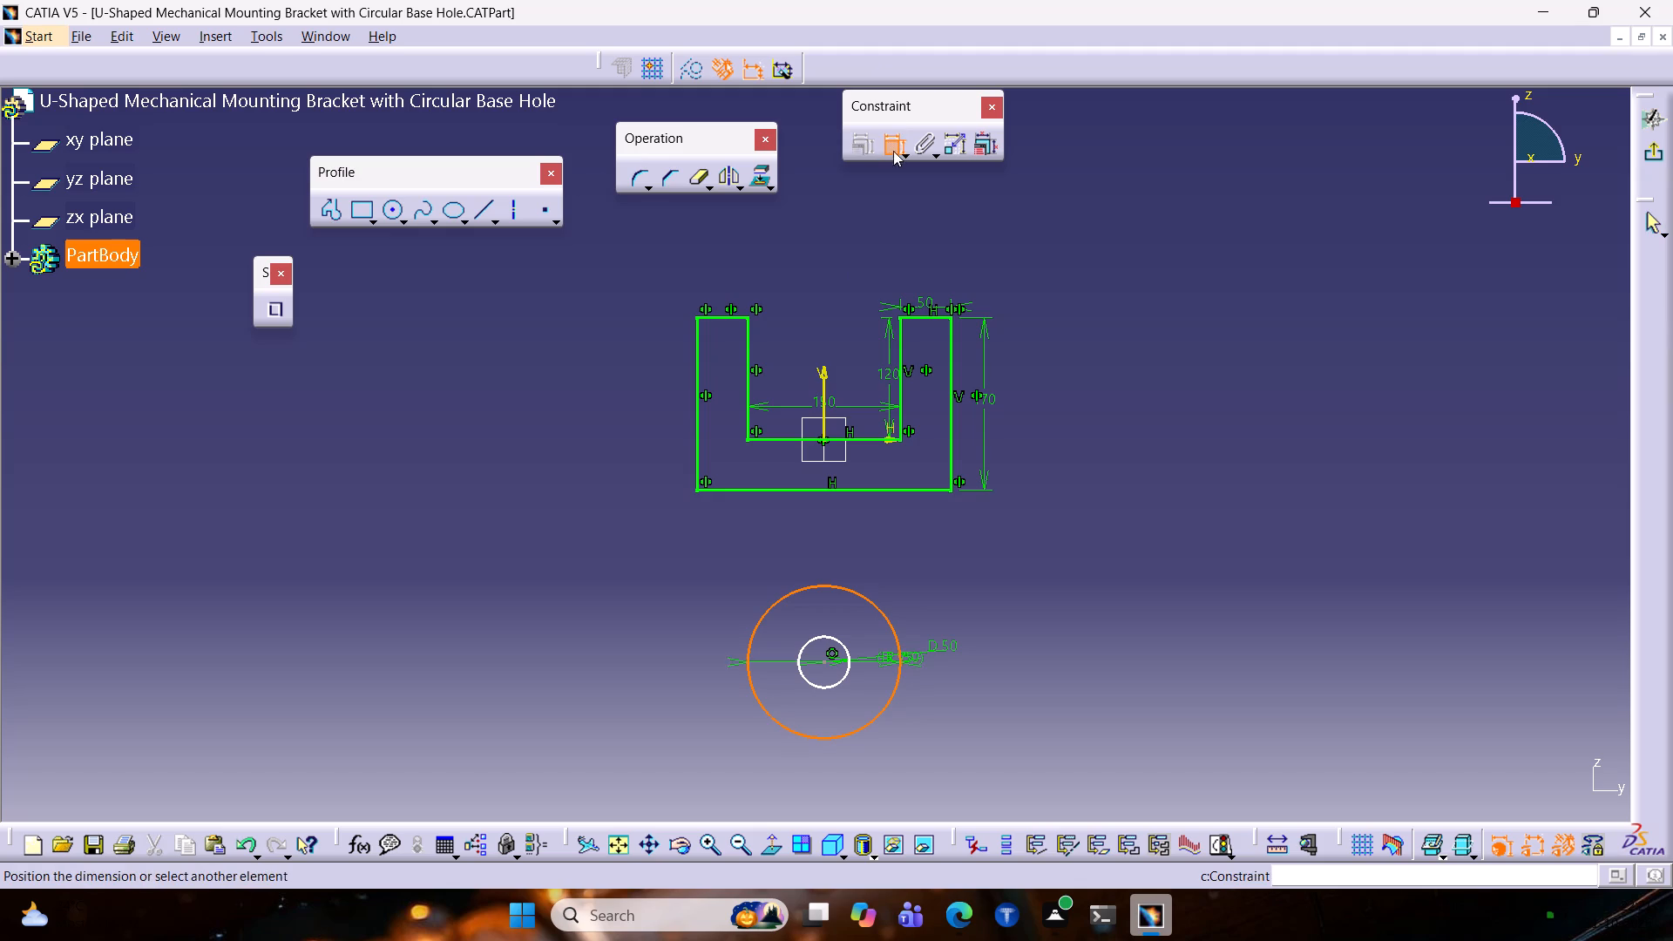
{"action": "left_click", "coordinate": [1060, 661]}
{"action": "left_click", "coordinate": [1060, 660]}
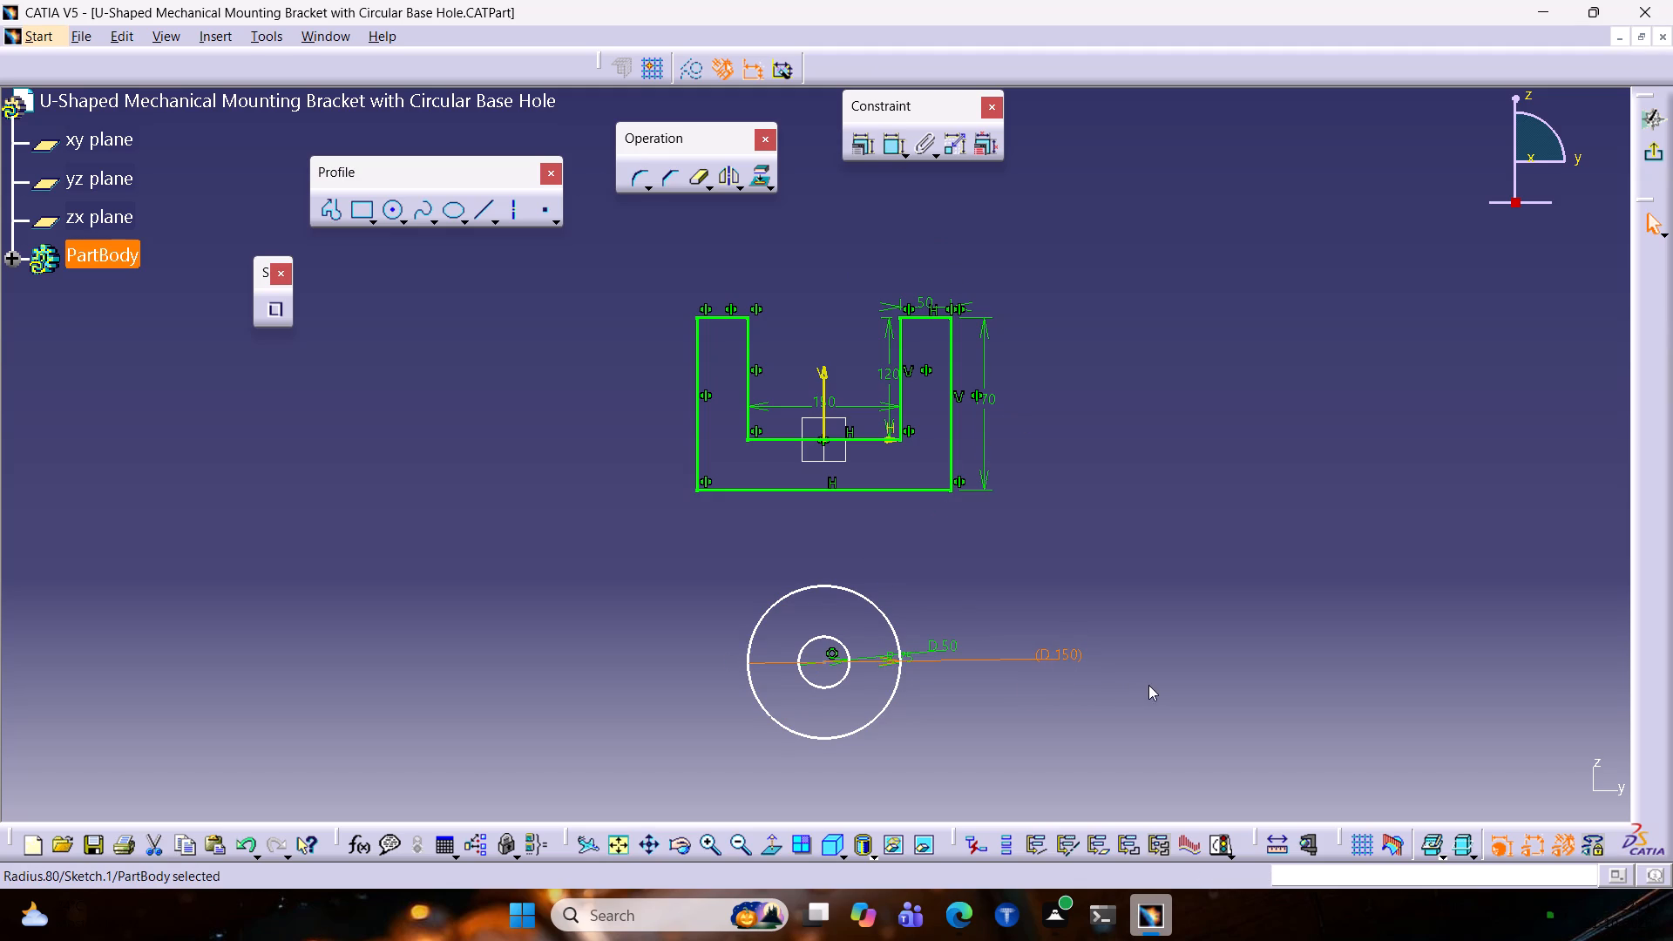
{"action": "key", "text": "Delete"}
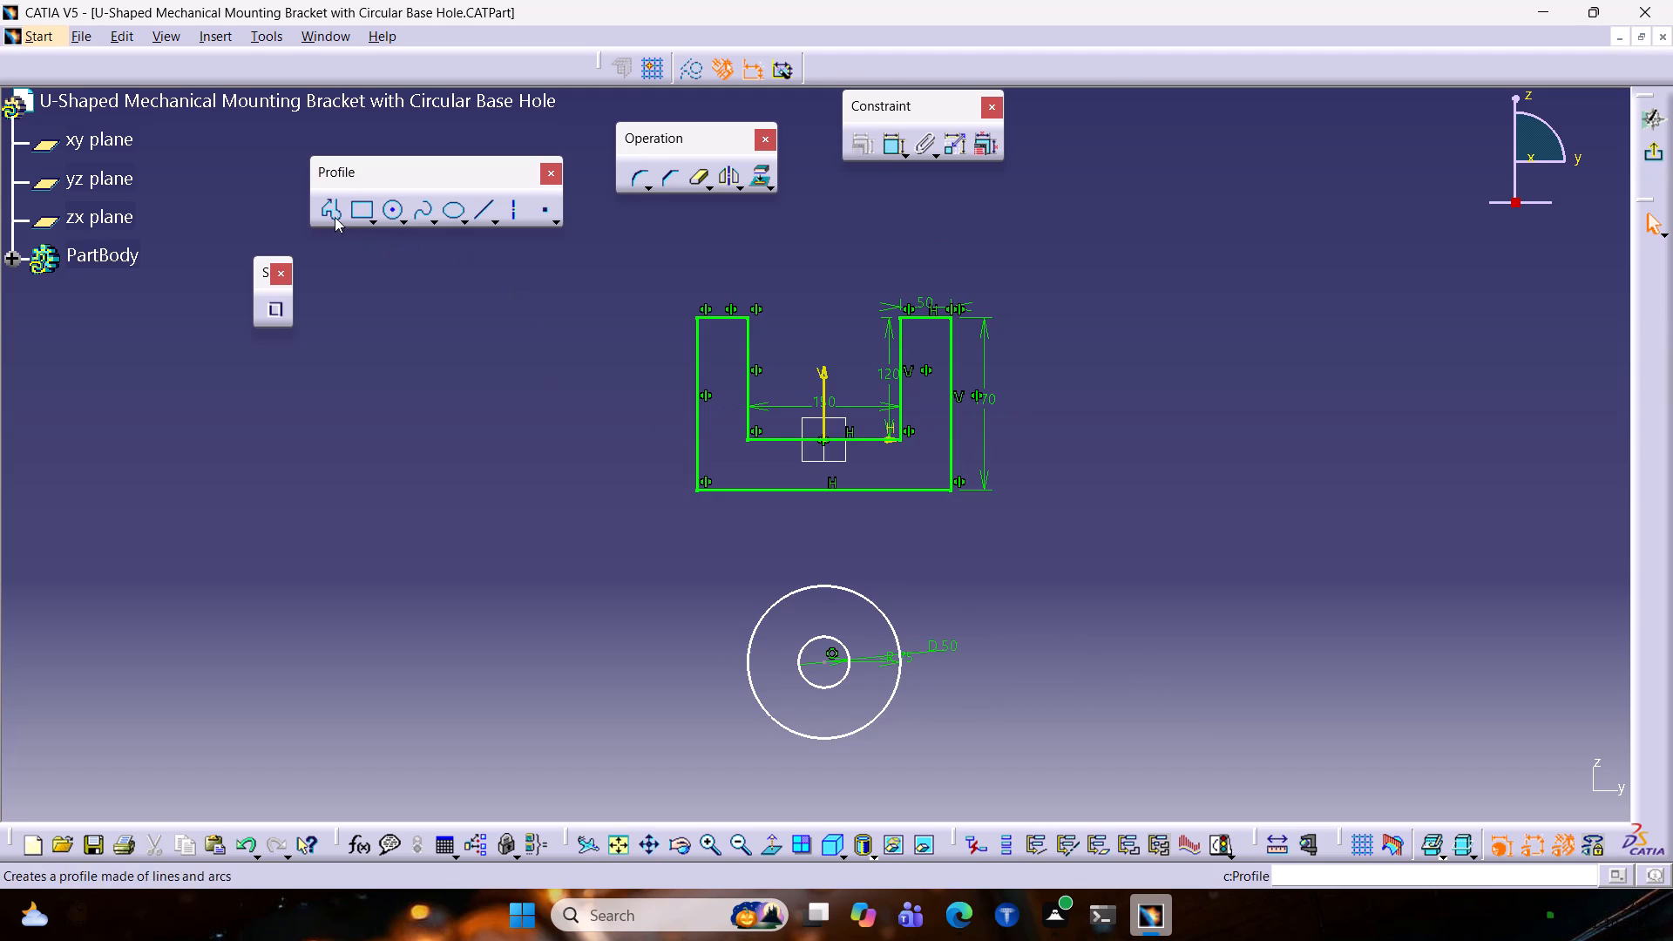
Sketch a vertical line from the outer circle's left side straight up to the bracket's bottom edge.
{"action": "left_click", "coordinate": [334, 217]}
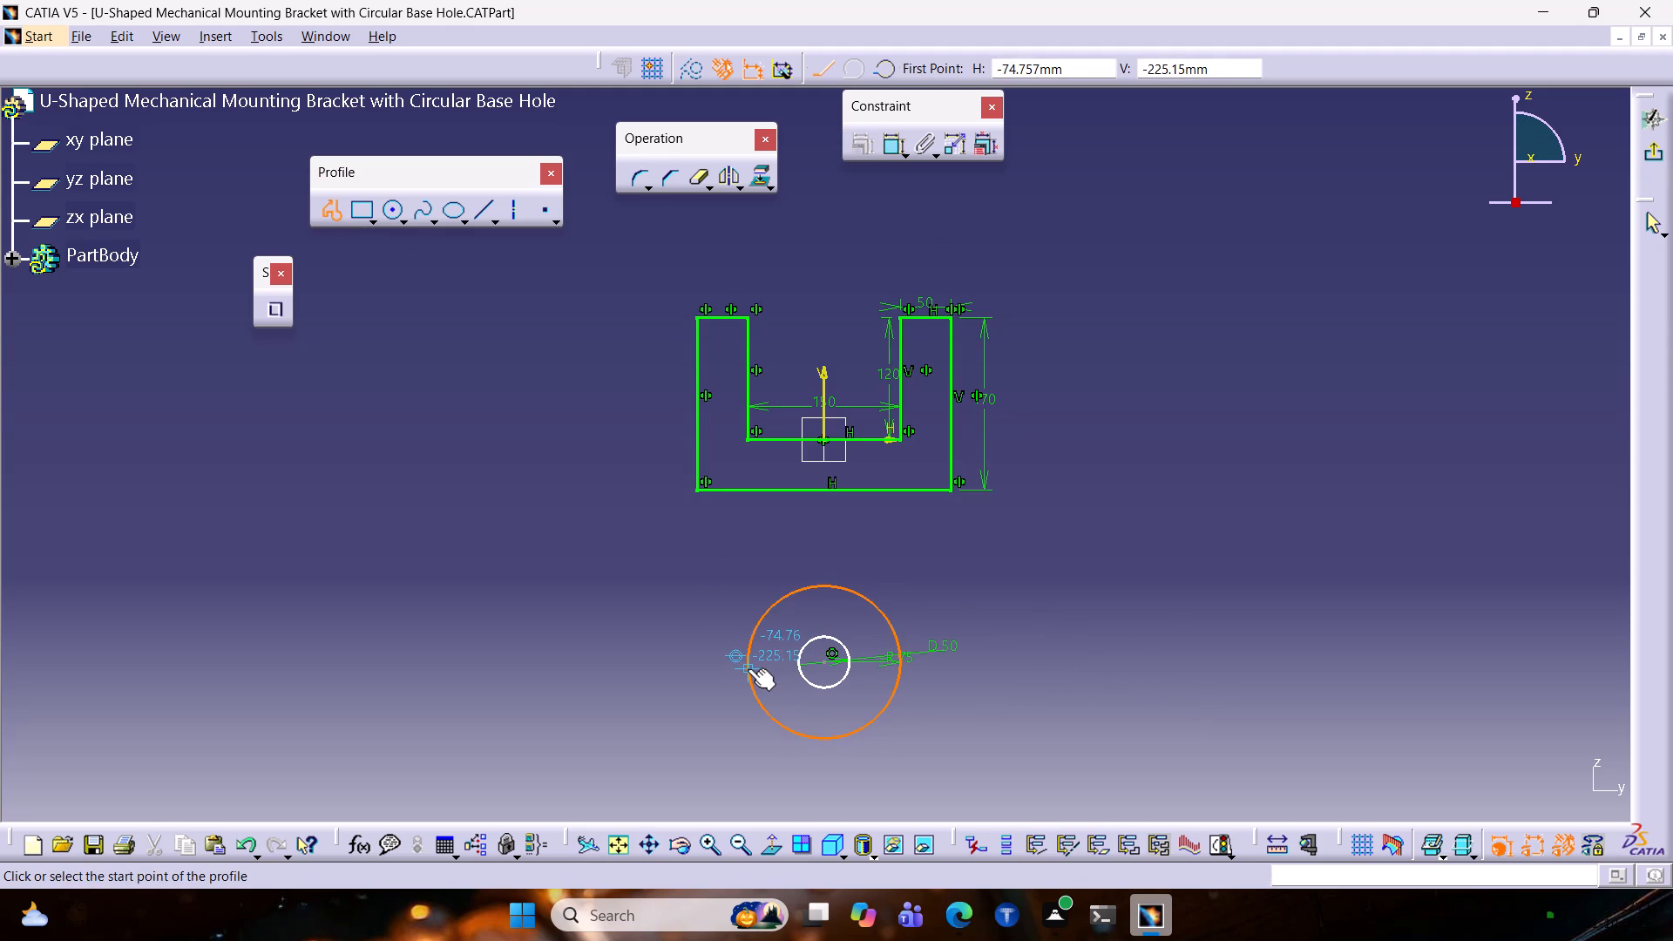
{"action": "left_click", "coordinate": [746, 668]}
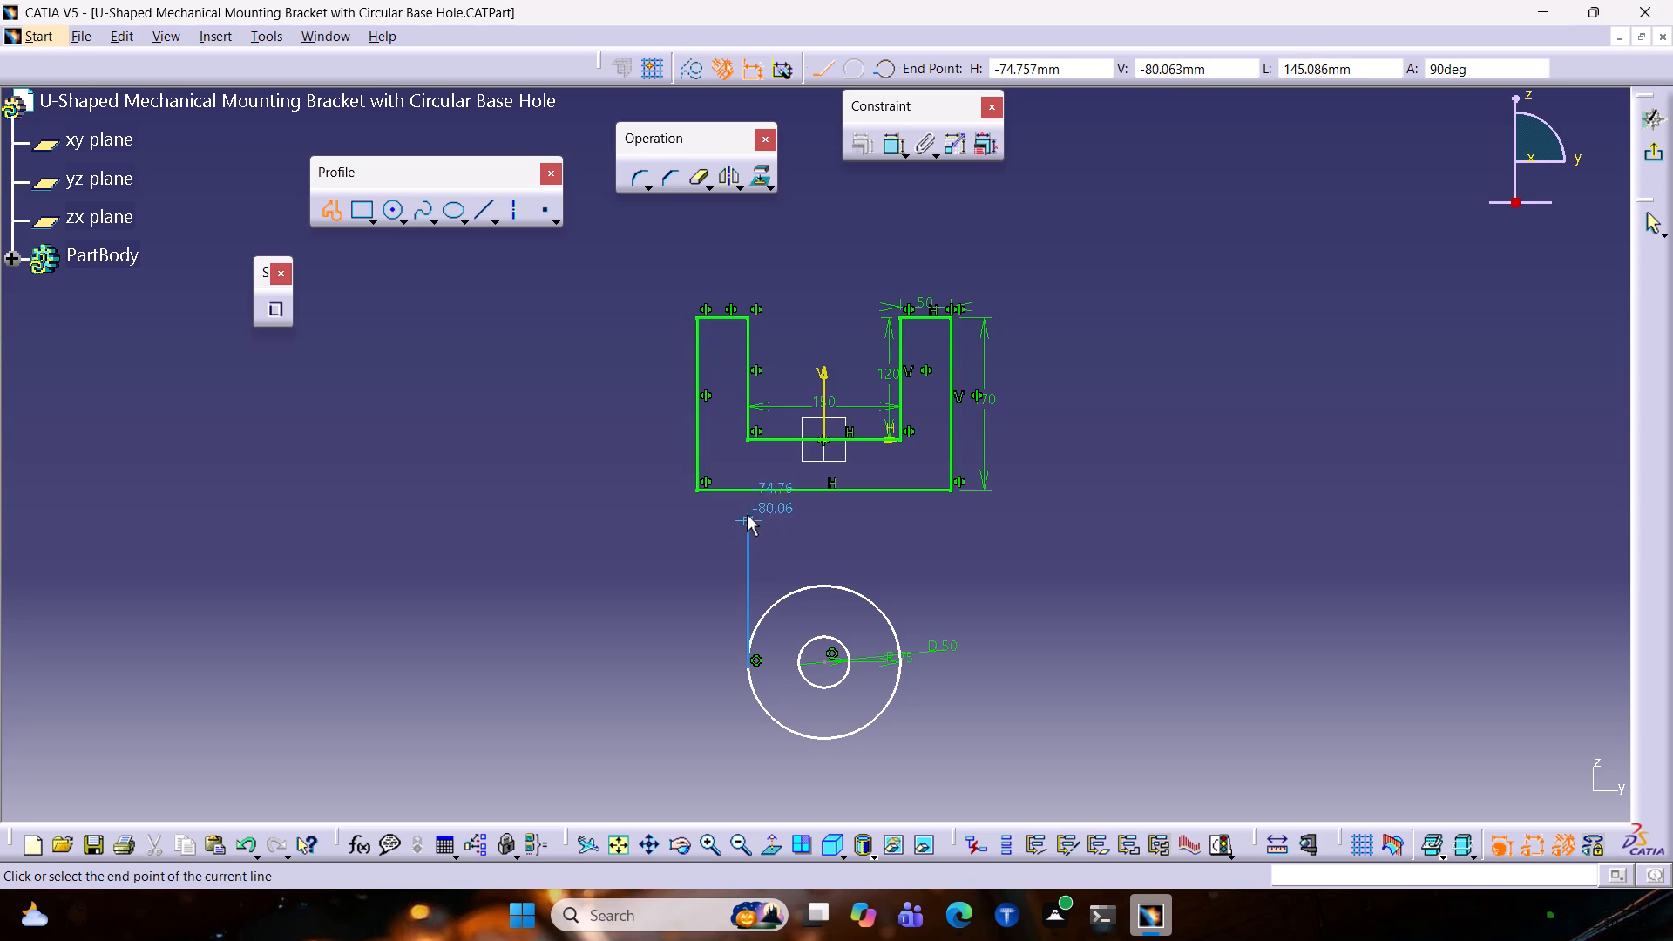
{"action": "left_click", "coordinate": [750, 490]}
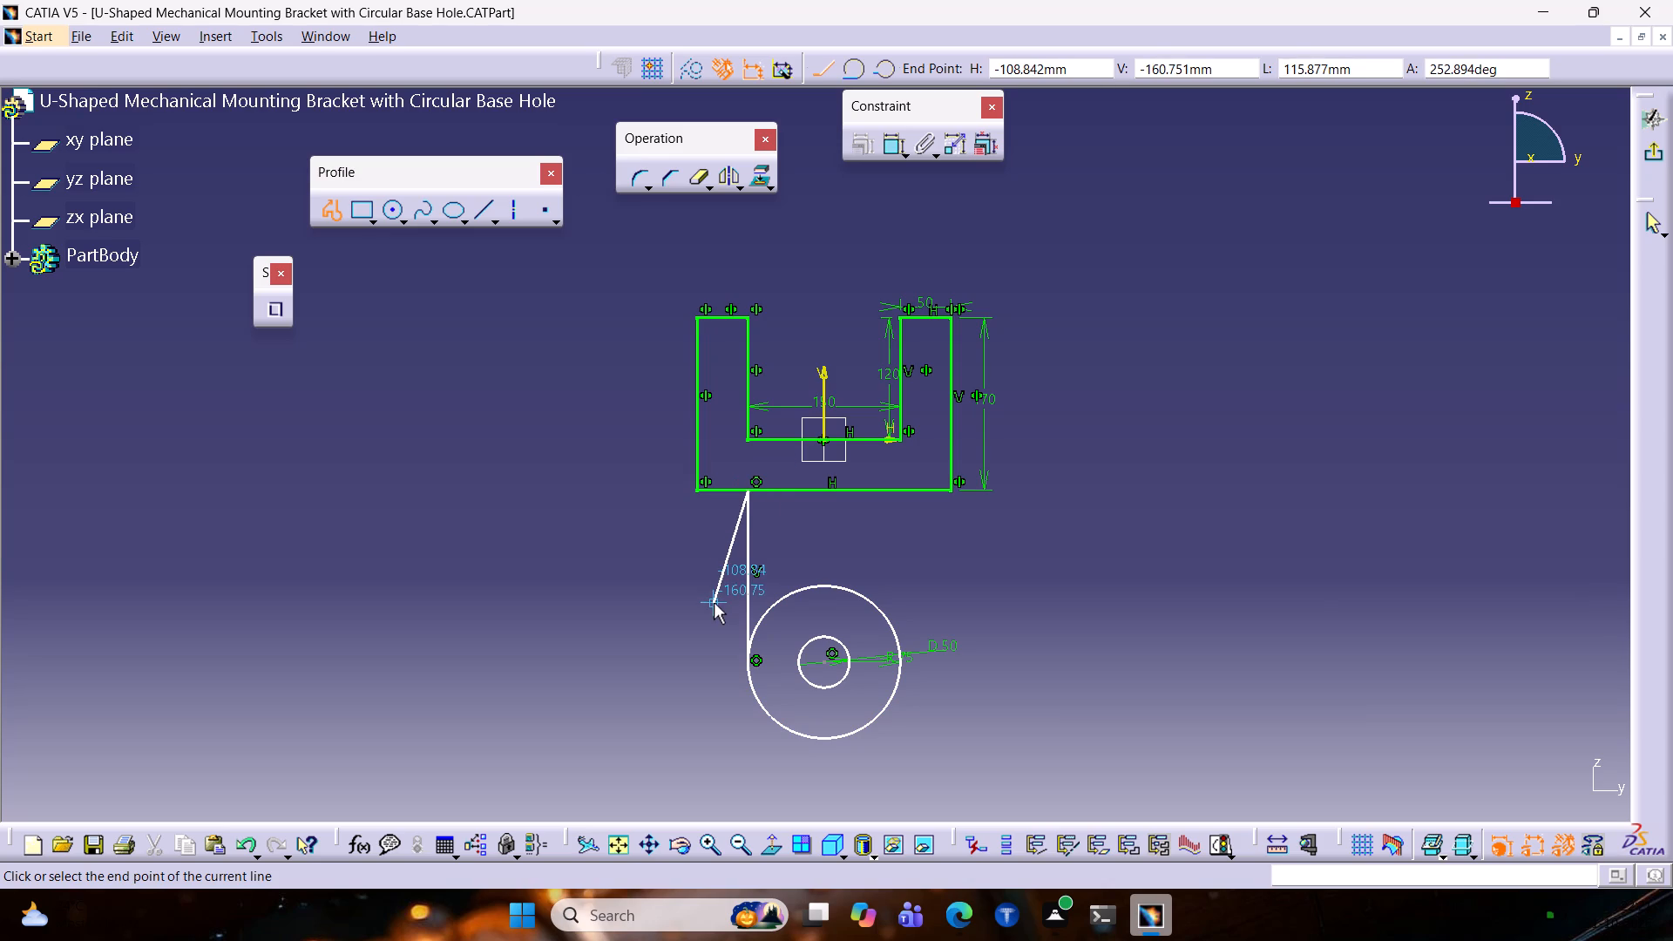
{"action": "key", "text": "Escape"}
{"action": "key", "text": "Escape"}
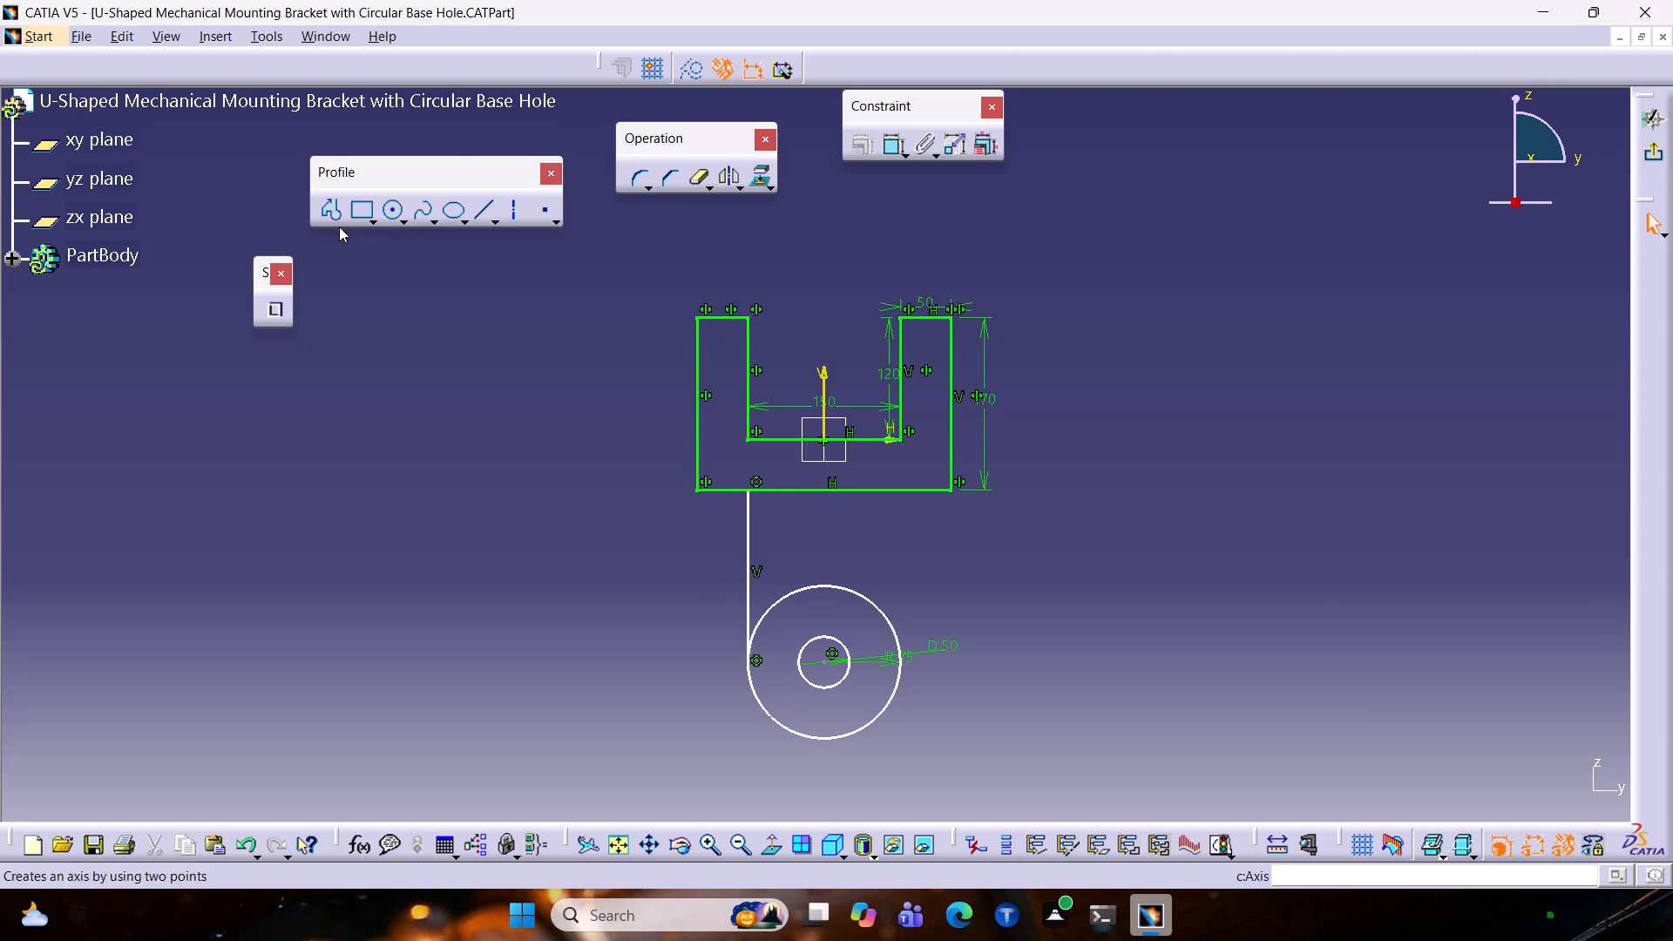
Sketch a matching vertical line from the outer circle's right side straight up to the bracket's bottom edge.
{"action": "left_click", "coordinate": [315, 206]}
{"action": "left_click", "coordinate": [338, 227]}
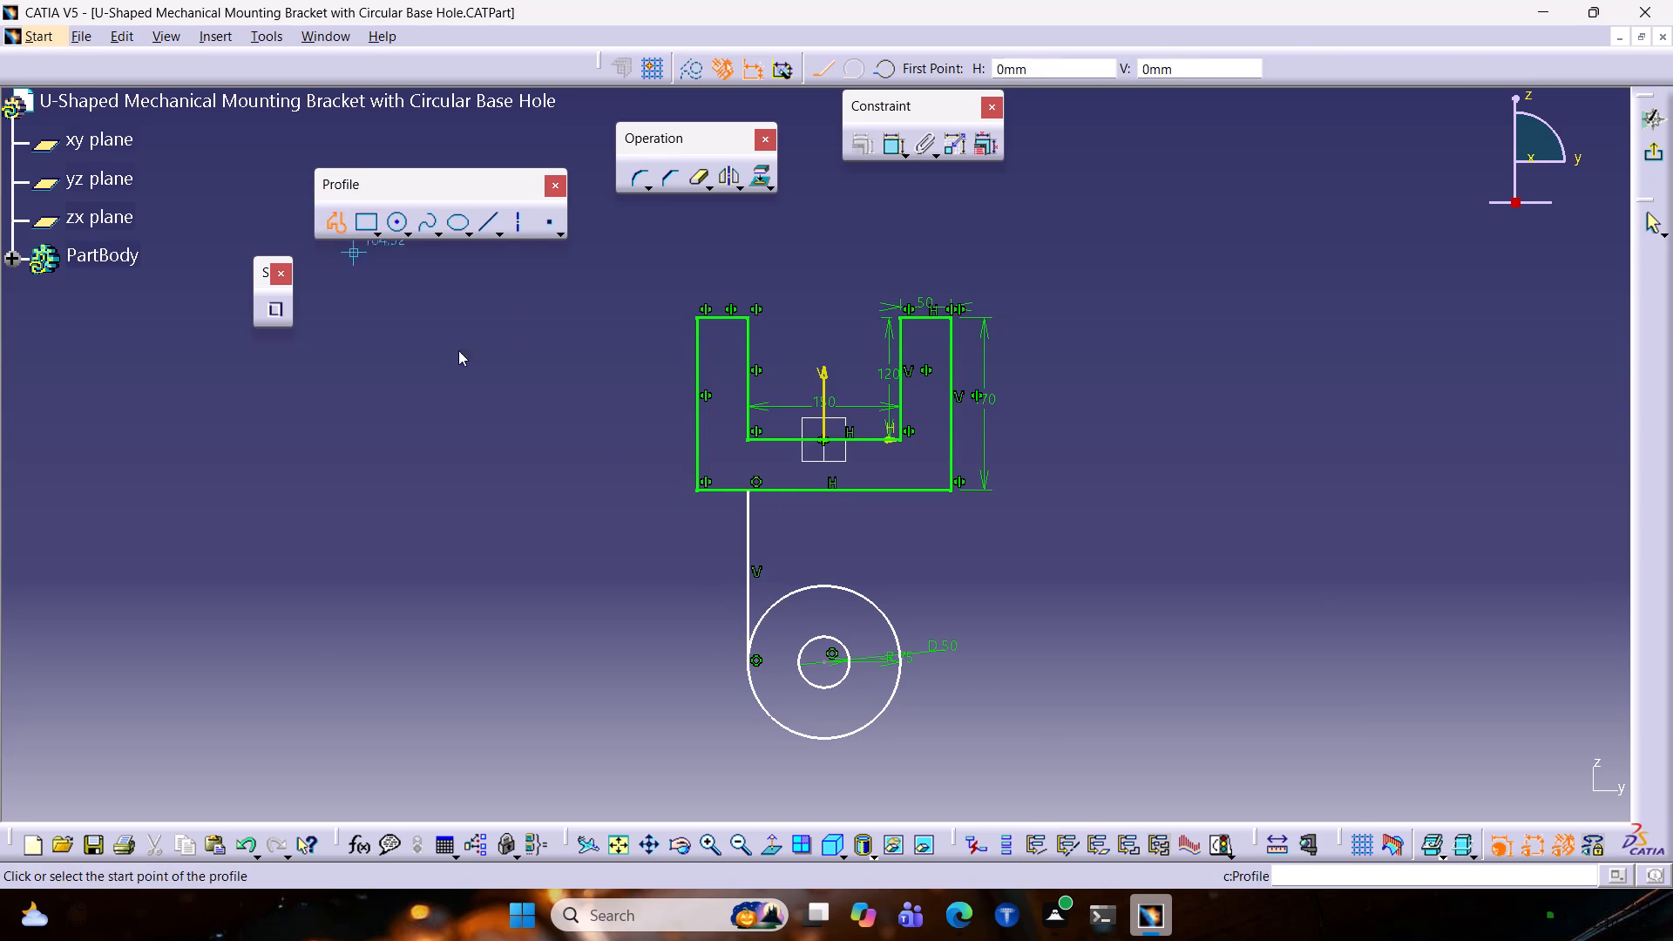
{"action": "left_click", "coordinate": [905, 661]}
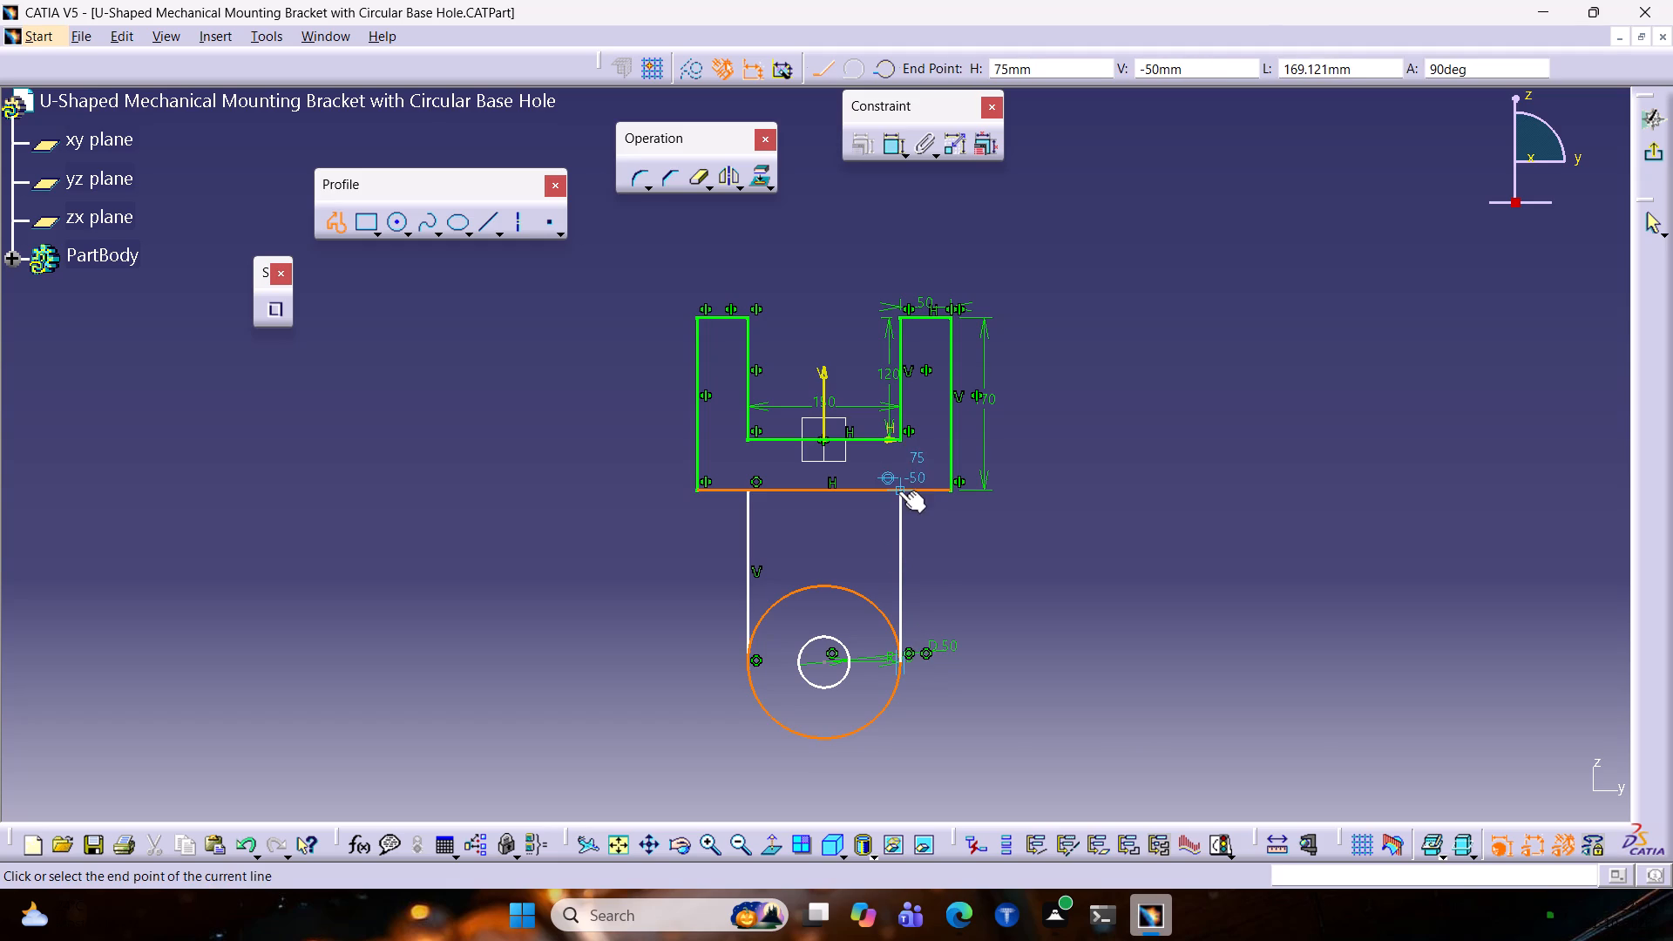
{"action": "left_click", "coordinate": [898, 491]}
{"action": "key", "text": "Escape"}
{"action": "key", "text": "Escape"}
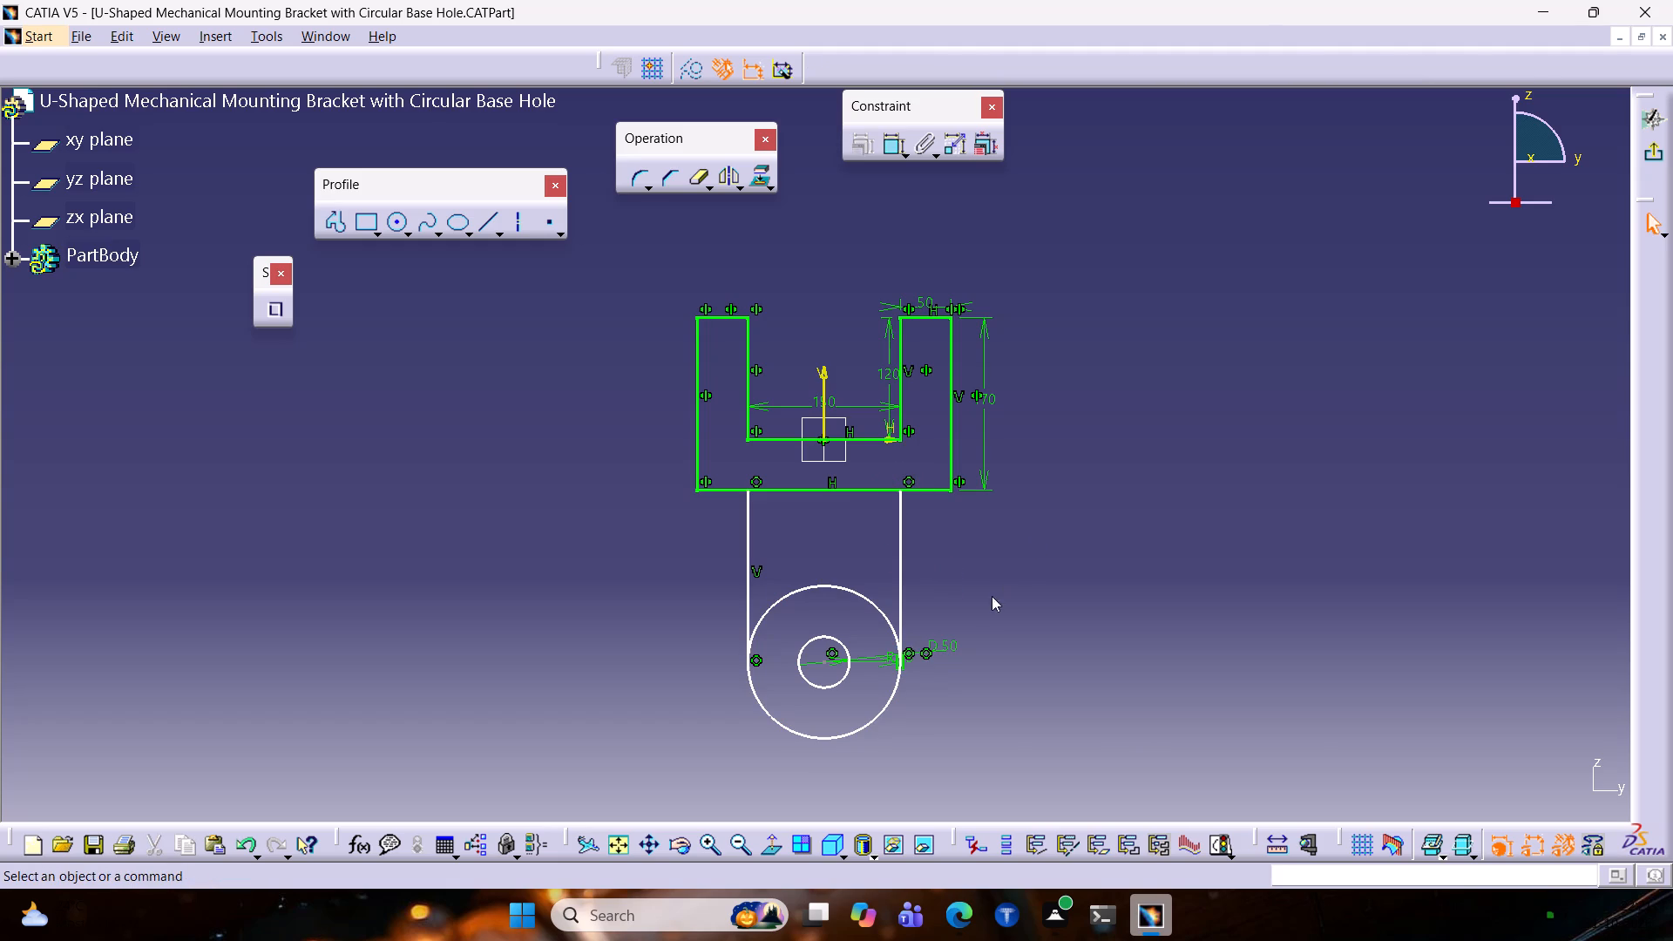
Dimension the vertical distance from the U slot's bottom edge to the centre of the 50 mm hole.
{"action": "middle_click_drag", "start_coordinate": [972, 637], "coordinate": [1002, 603], "text": "ctrl"}
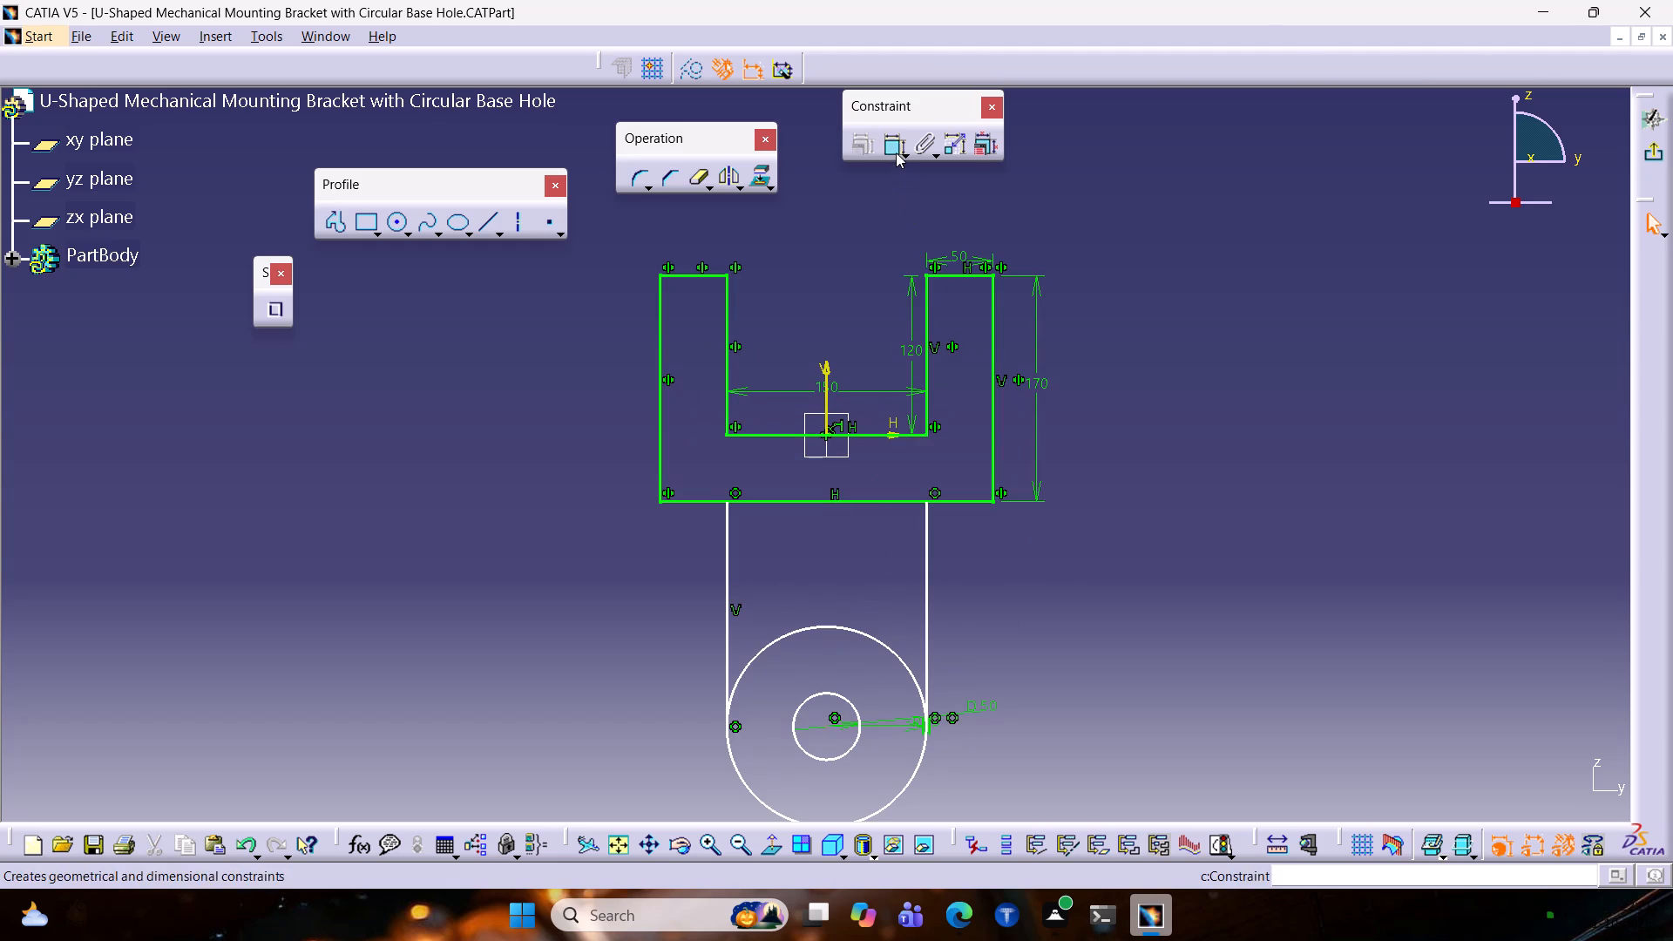
{"action": "left_click", "coordinate": [896, 152]}
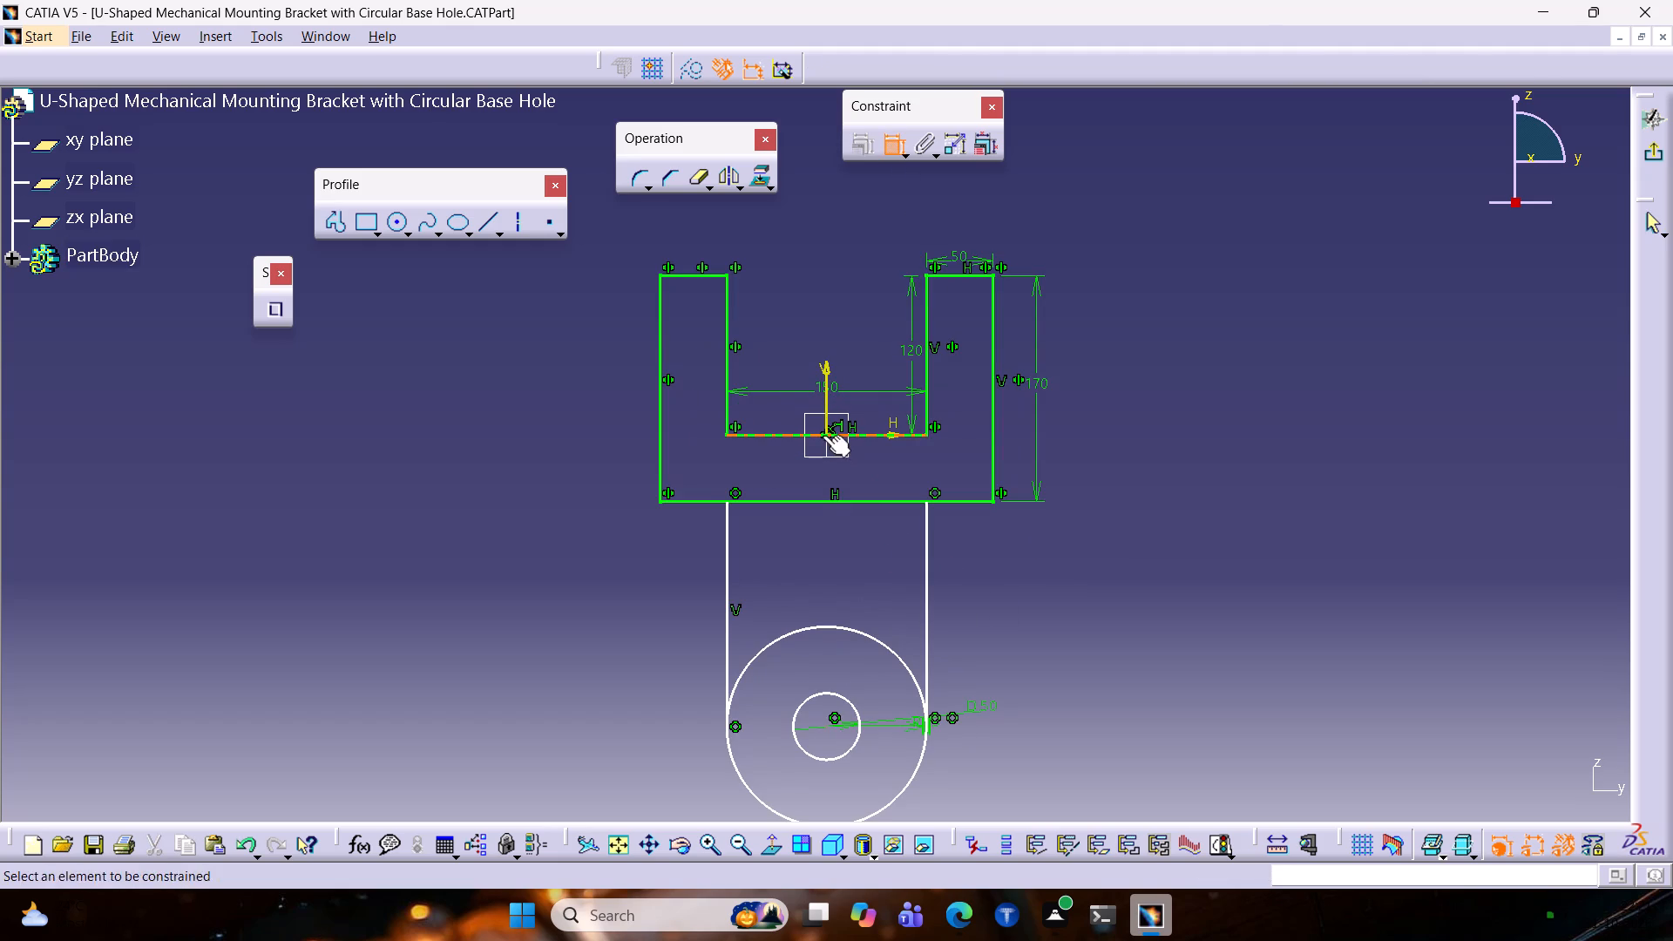
{"action": "left_click", "coordinate": [823, 434]}
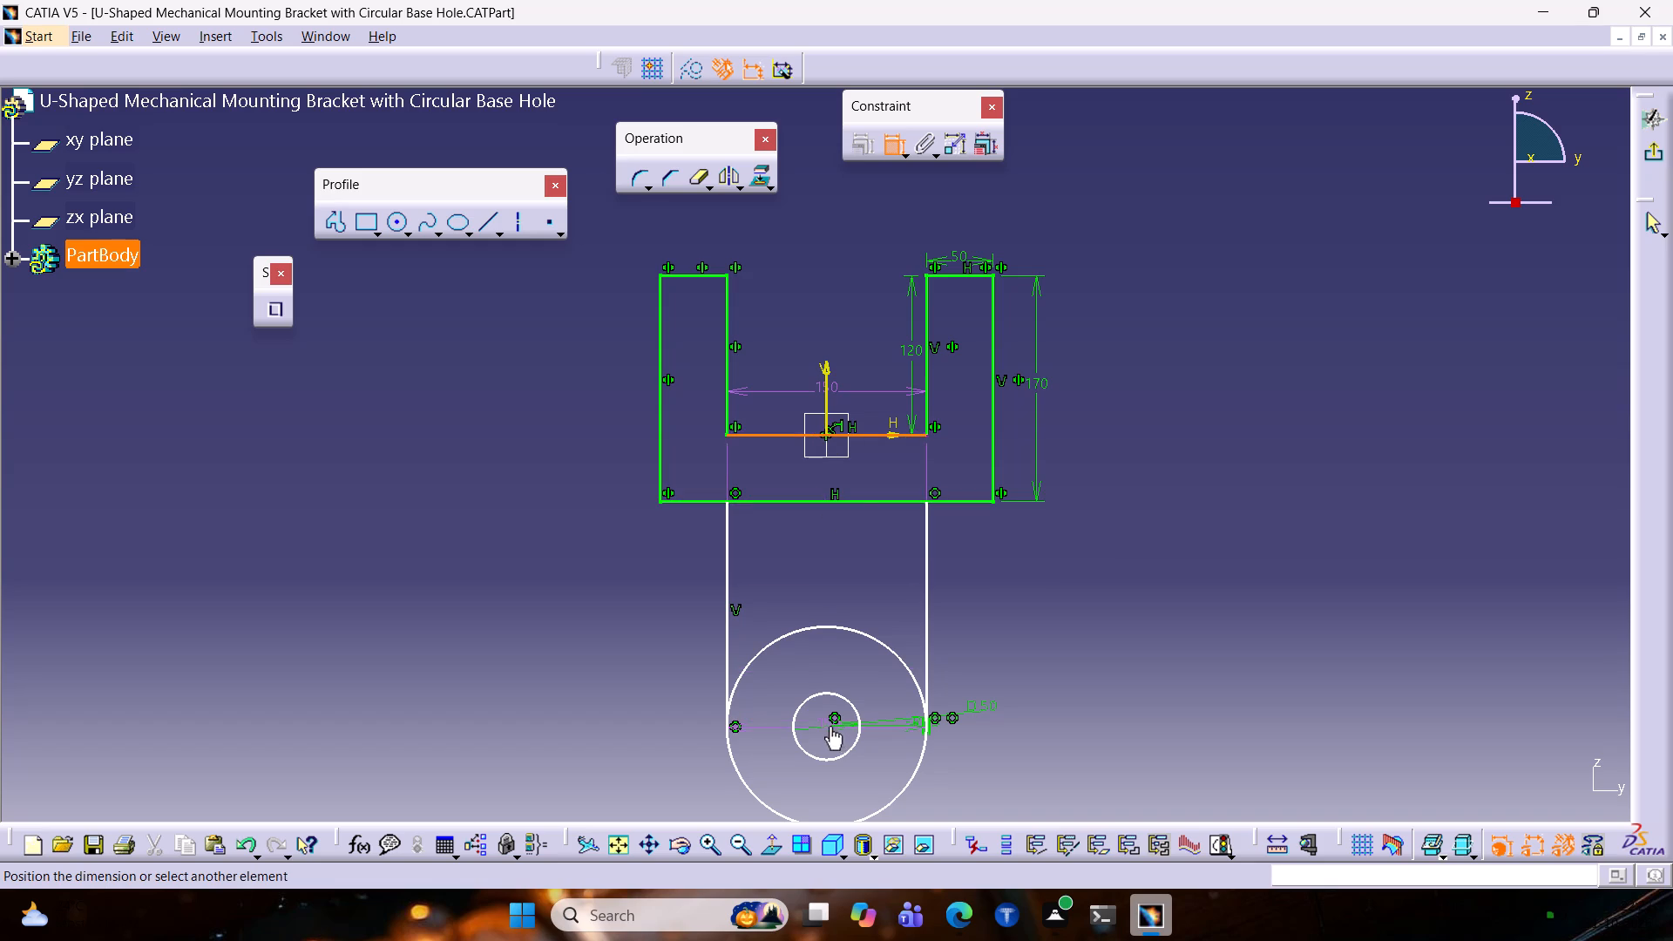
{"action": "left_click", "coordinate": [824, 726]}
{"action": "left_click", "coordinate": [1231, 596]}
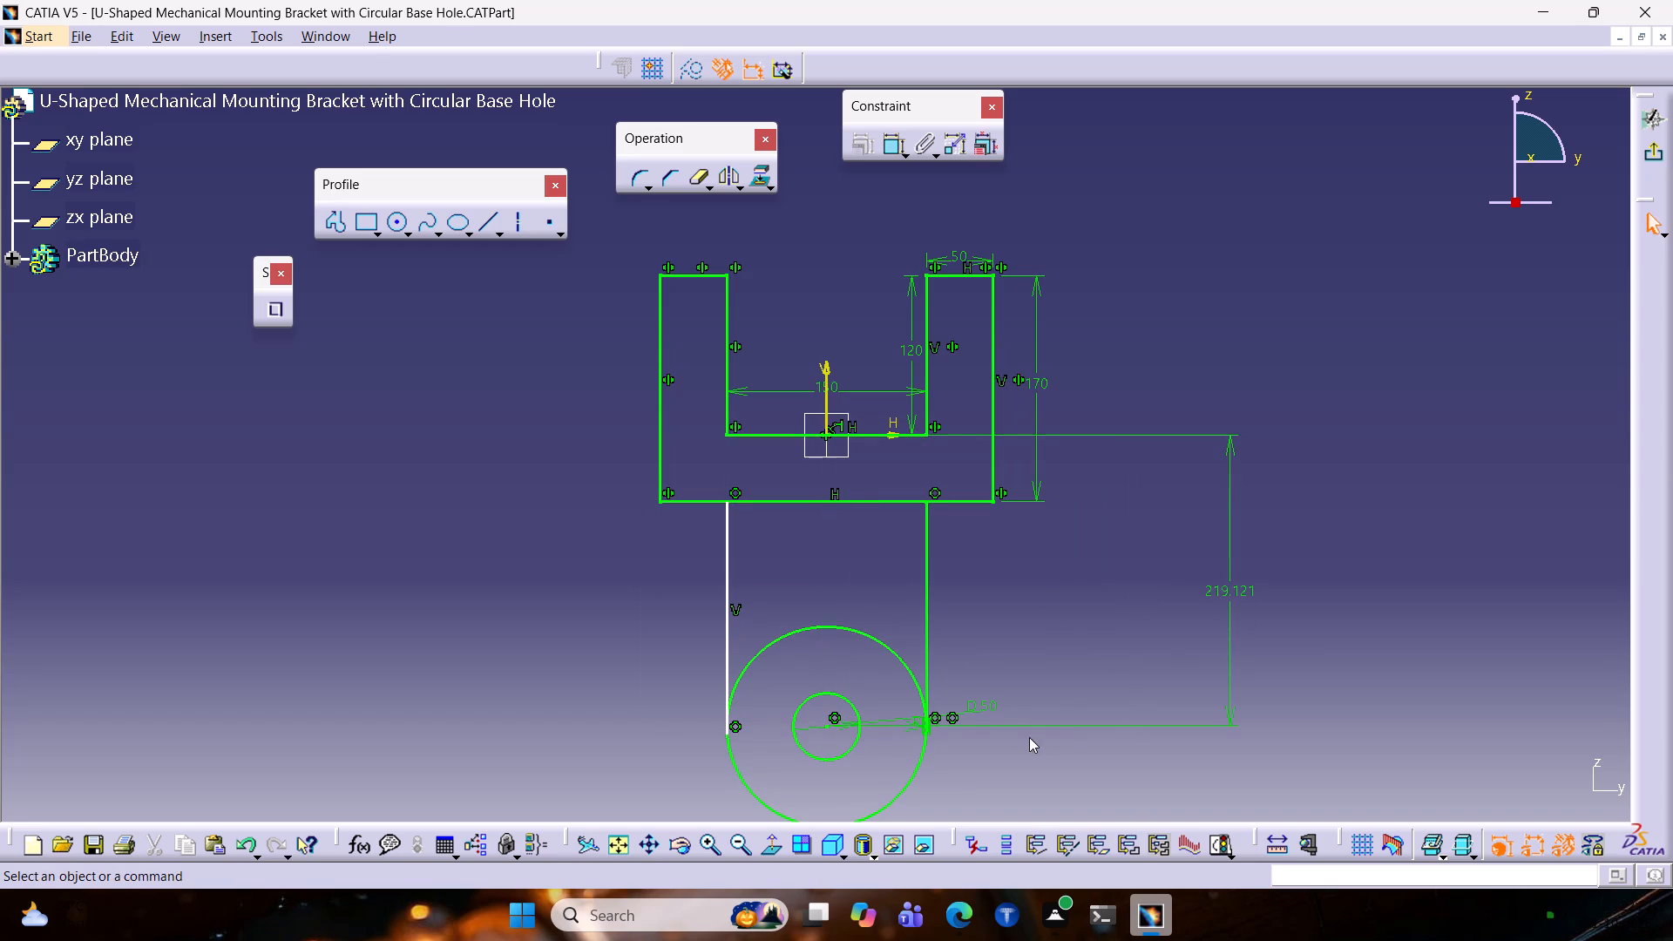
{"action": "key", "text": "Escape"}
Constrain the left vertical line tangent to the 75 mm radius outer circle.
{"action": "left_click", "coordinate": [724, 692]}
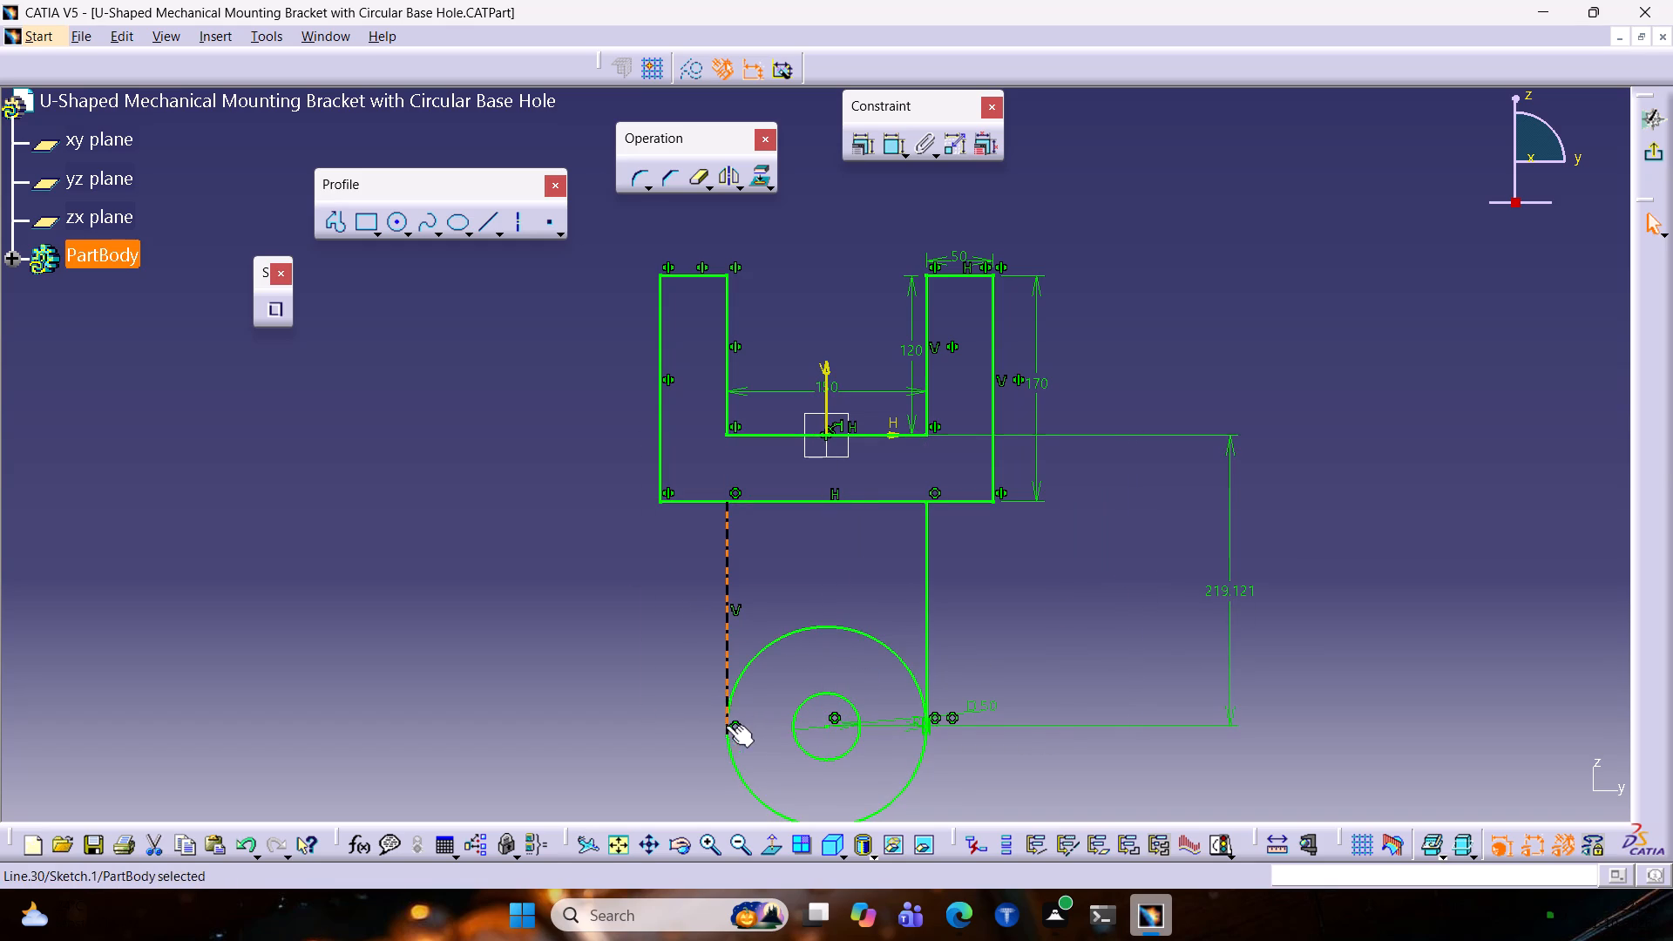
{"action": "left_click", "coordinate": [729, 752], "text": "ctrl"}
{"action": "left_click", "coordinate": [858, 141]}
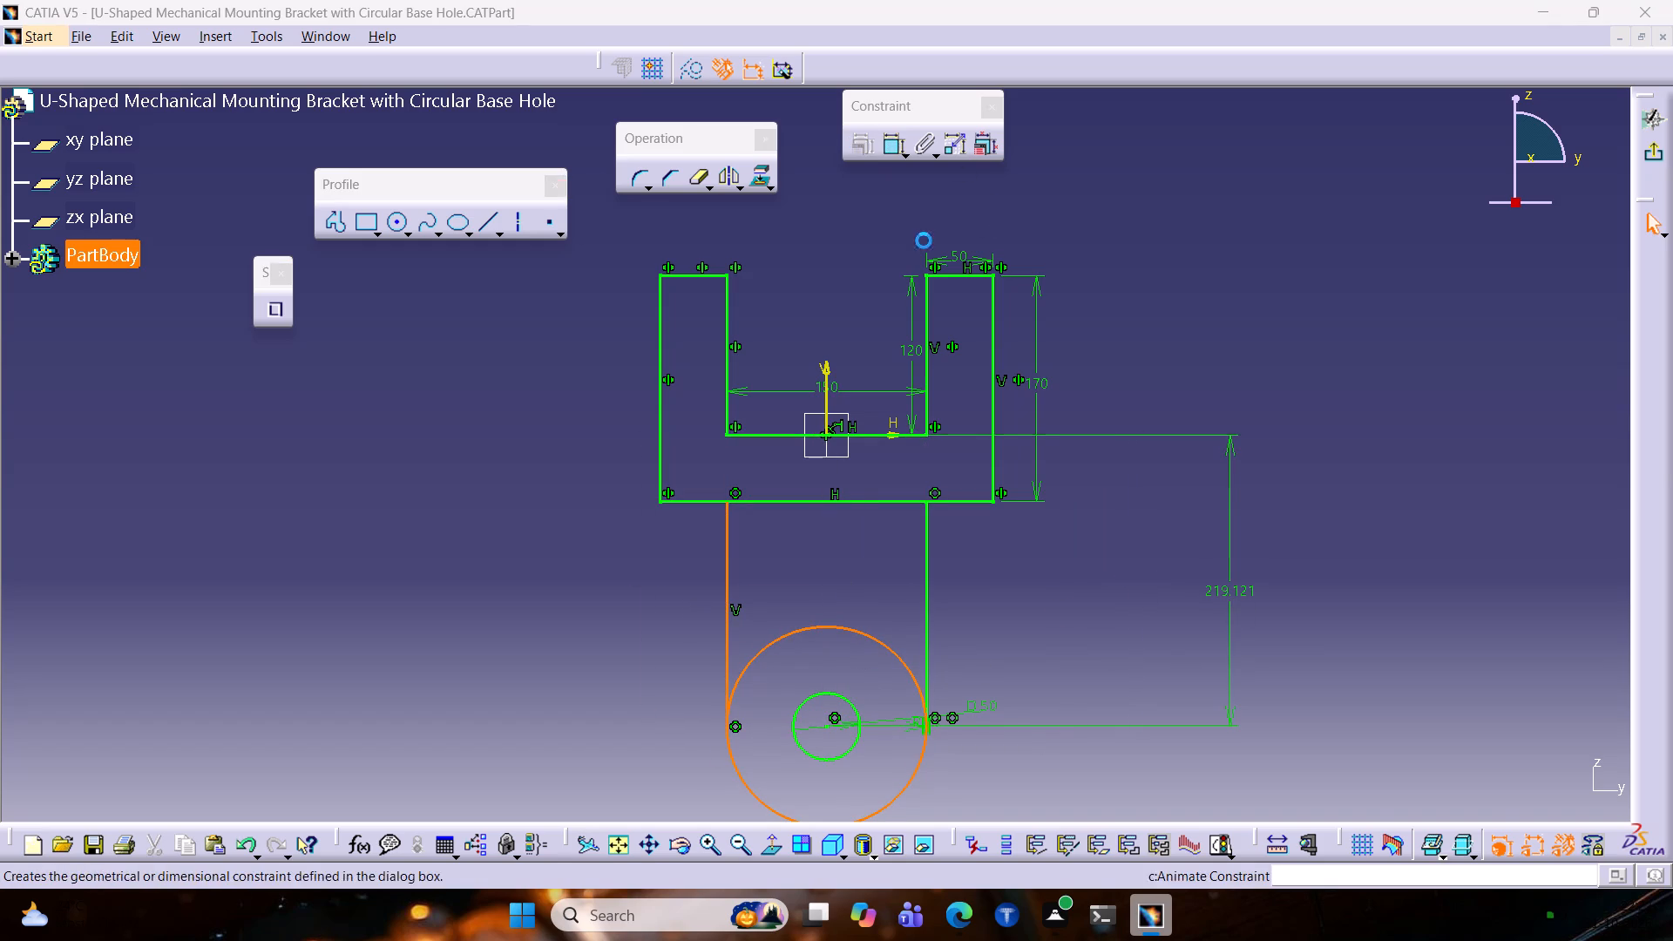
{"action": "left_click", "coordinate": [1518, 544]}
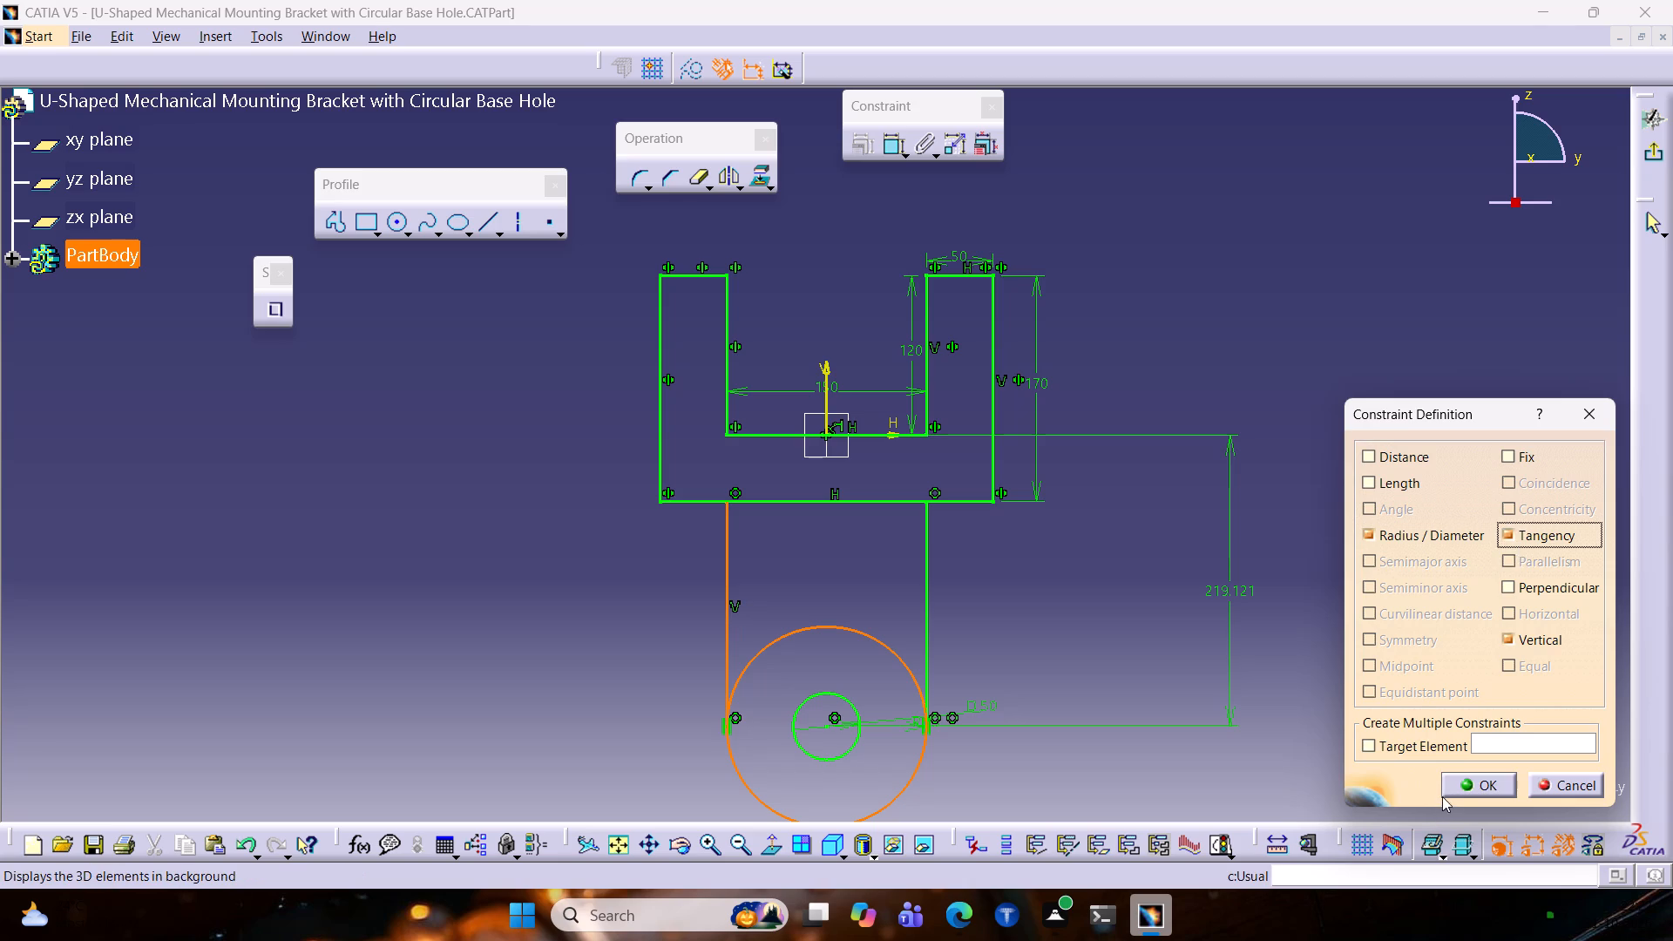
{"action": "left_click", "coordinate": [1447, 792]}
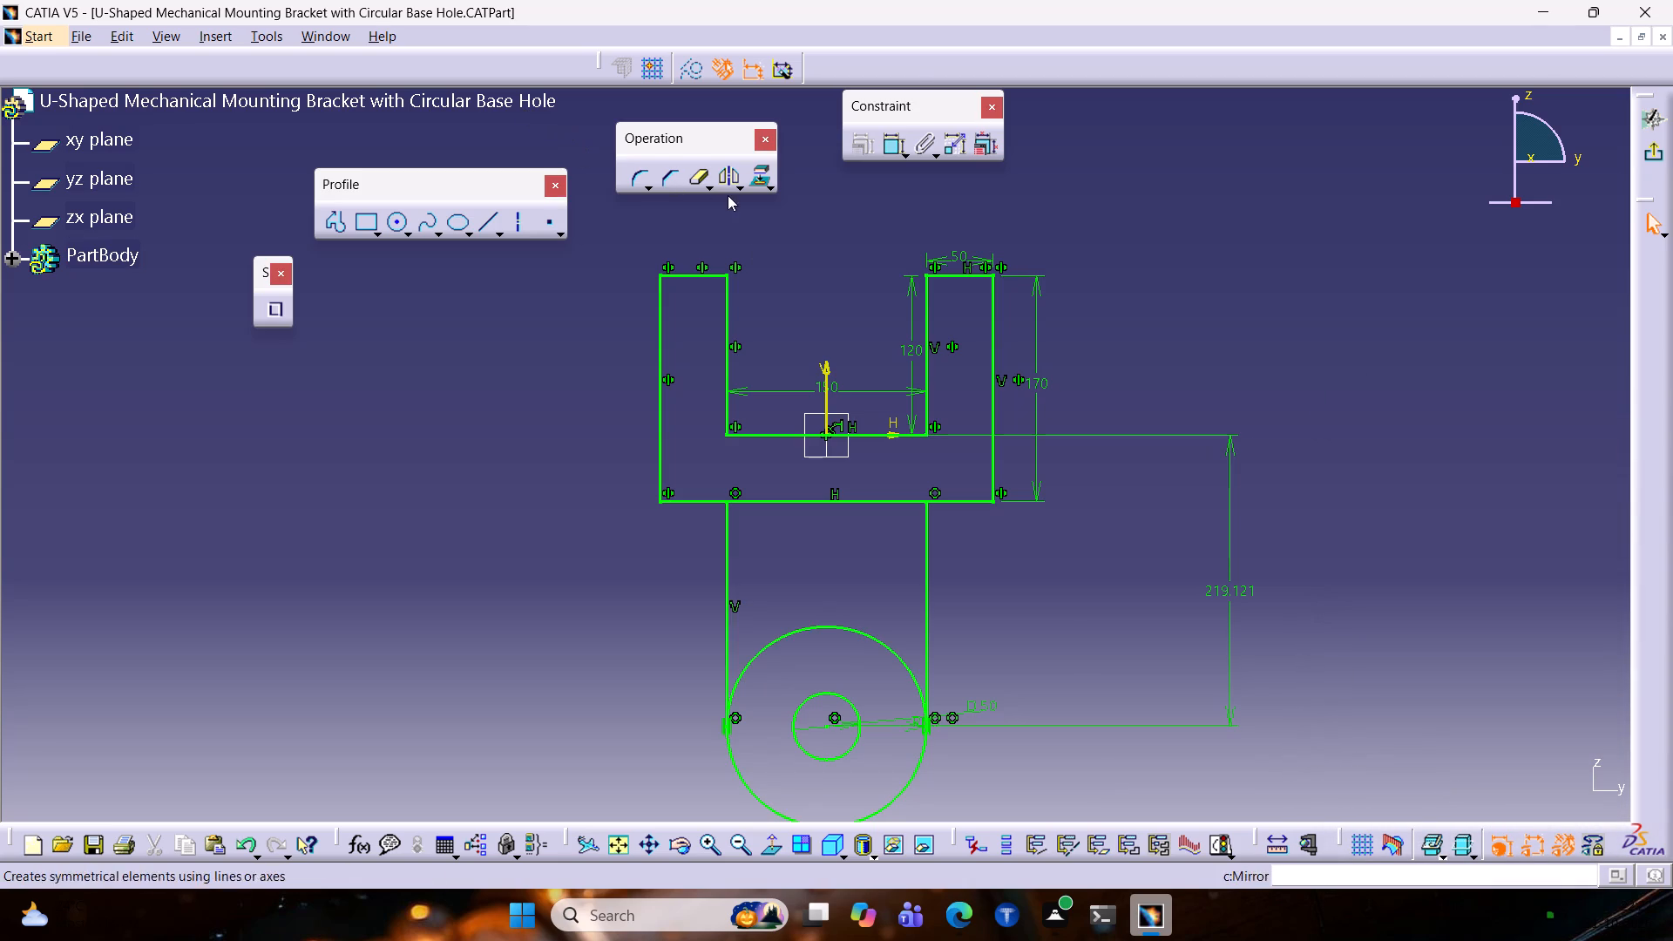
Trim away the bracket's bottom edge between the two vertical lines and the upper part of the outer circle with Quick Trim.
{"action": "double_click", "coordinate": [695, 174]}
{"action": "left_click", "coordinate": [869, 500]}
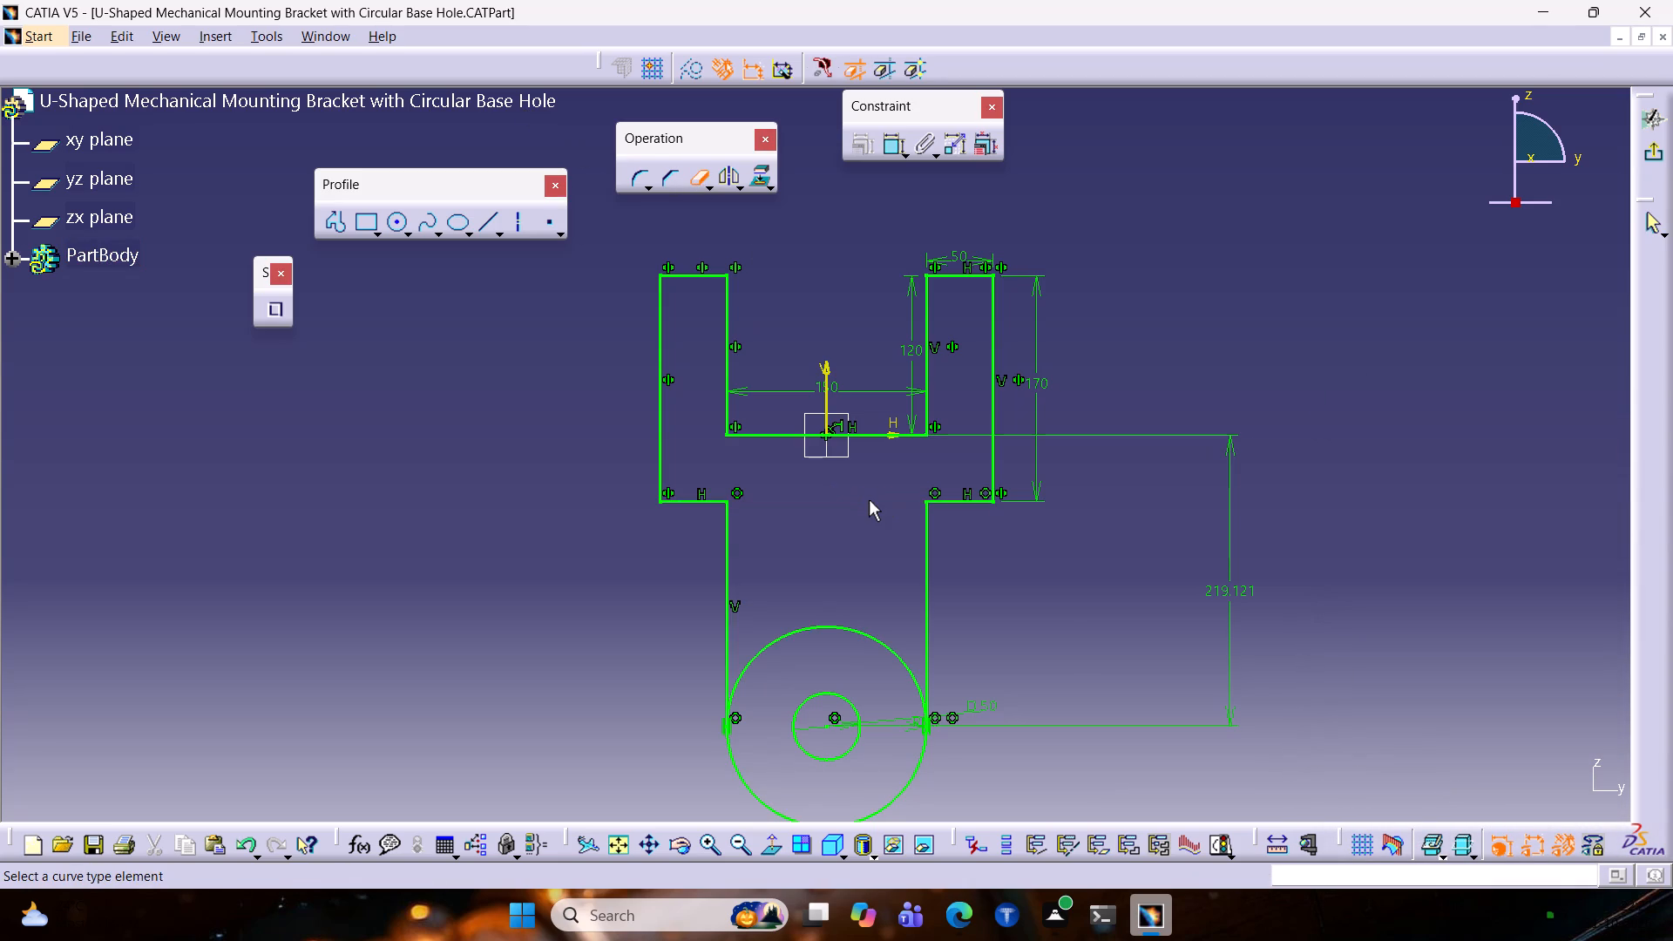
{"action": "left_click", "coordinate": [800, 627]}
{"action": "left_click", "coordinate": [796, 636]}
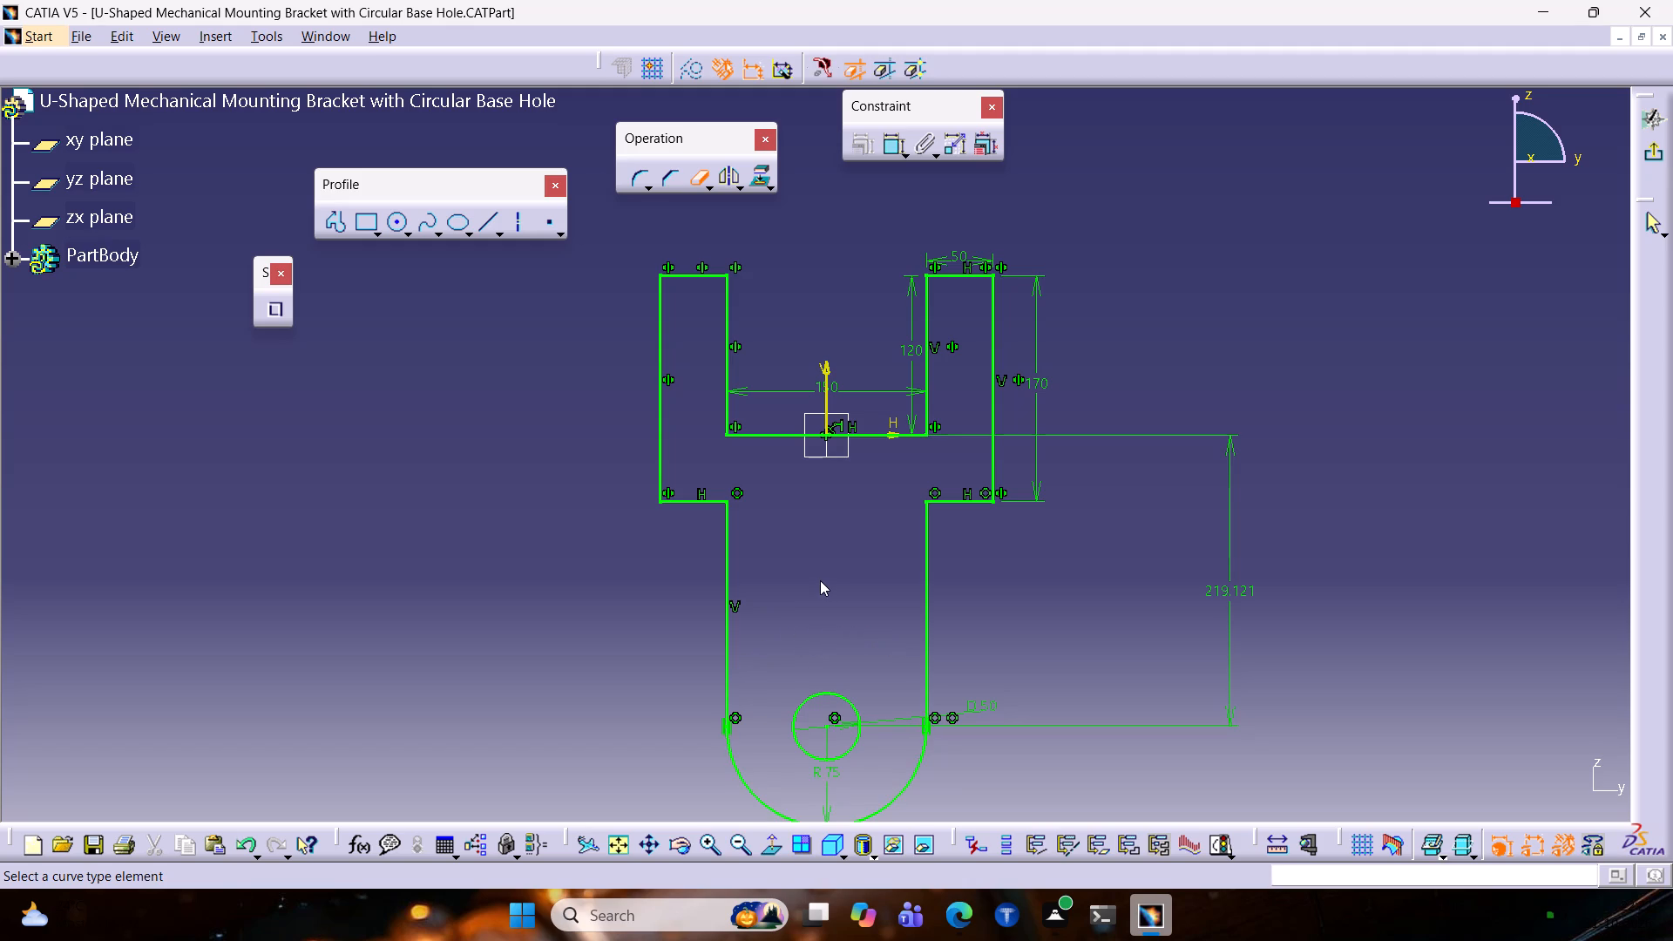
{"action": "key", "text": "Escape"}
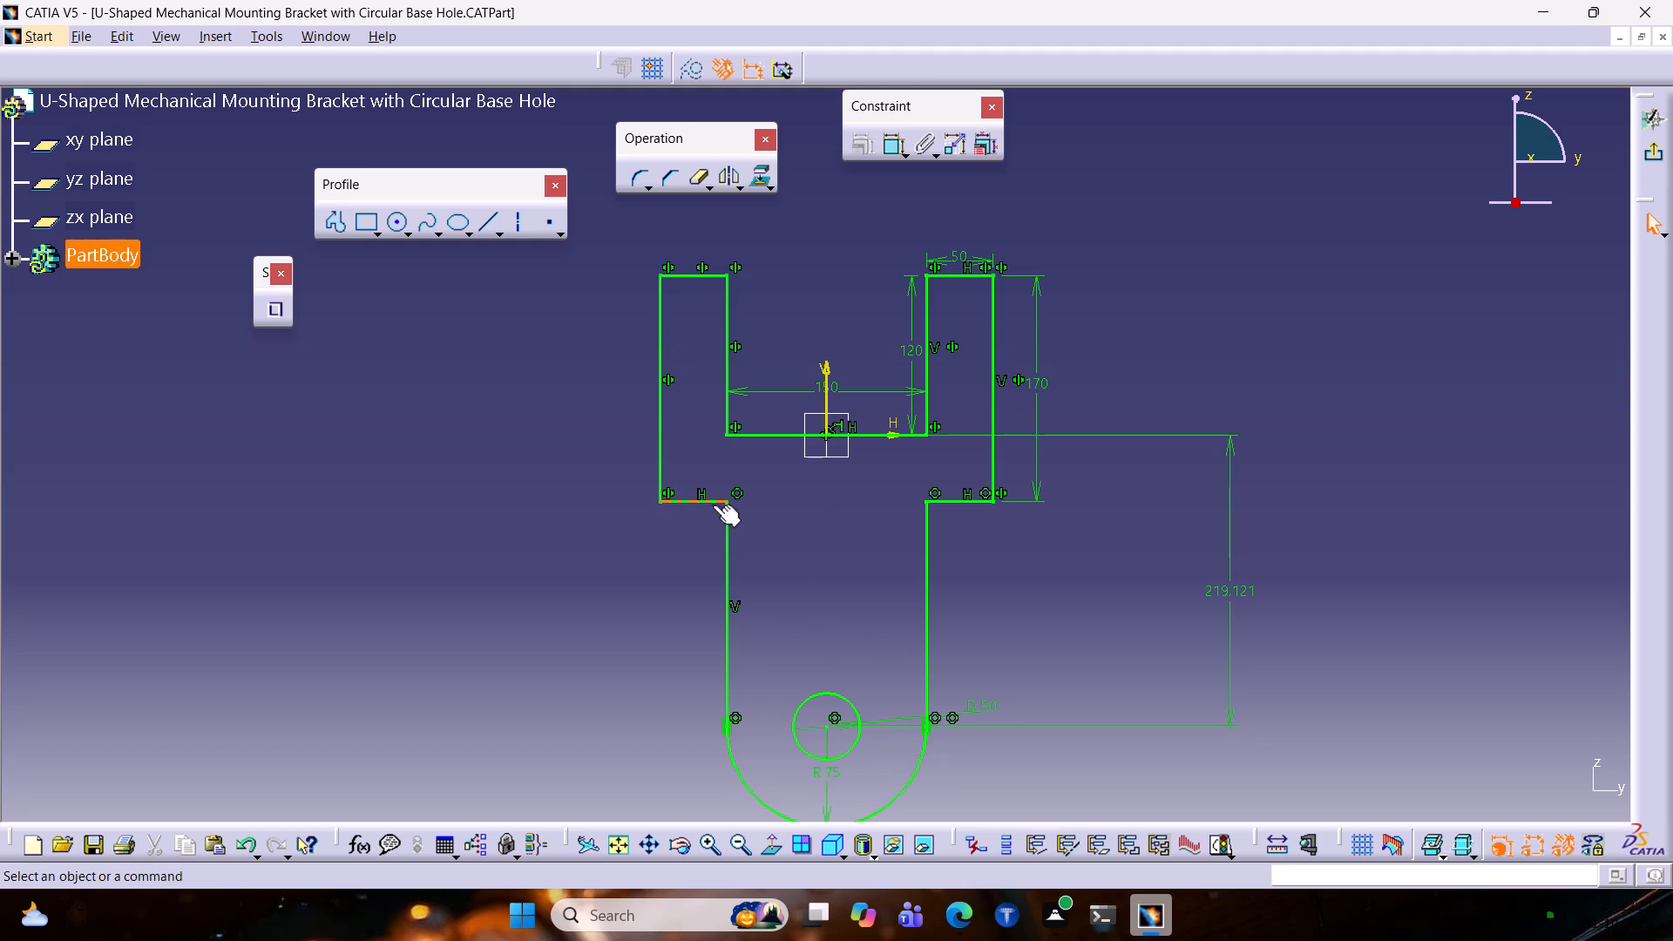
Round the corner between the bracket's left bottom edge and the left vertical line with a 50 mm radius.
{"action": "left_click", "coordinate": [638, 179]}
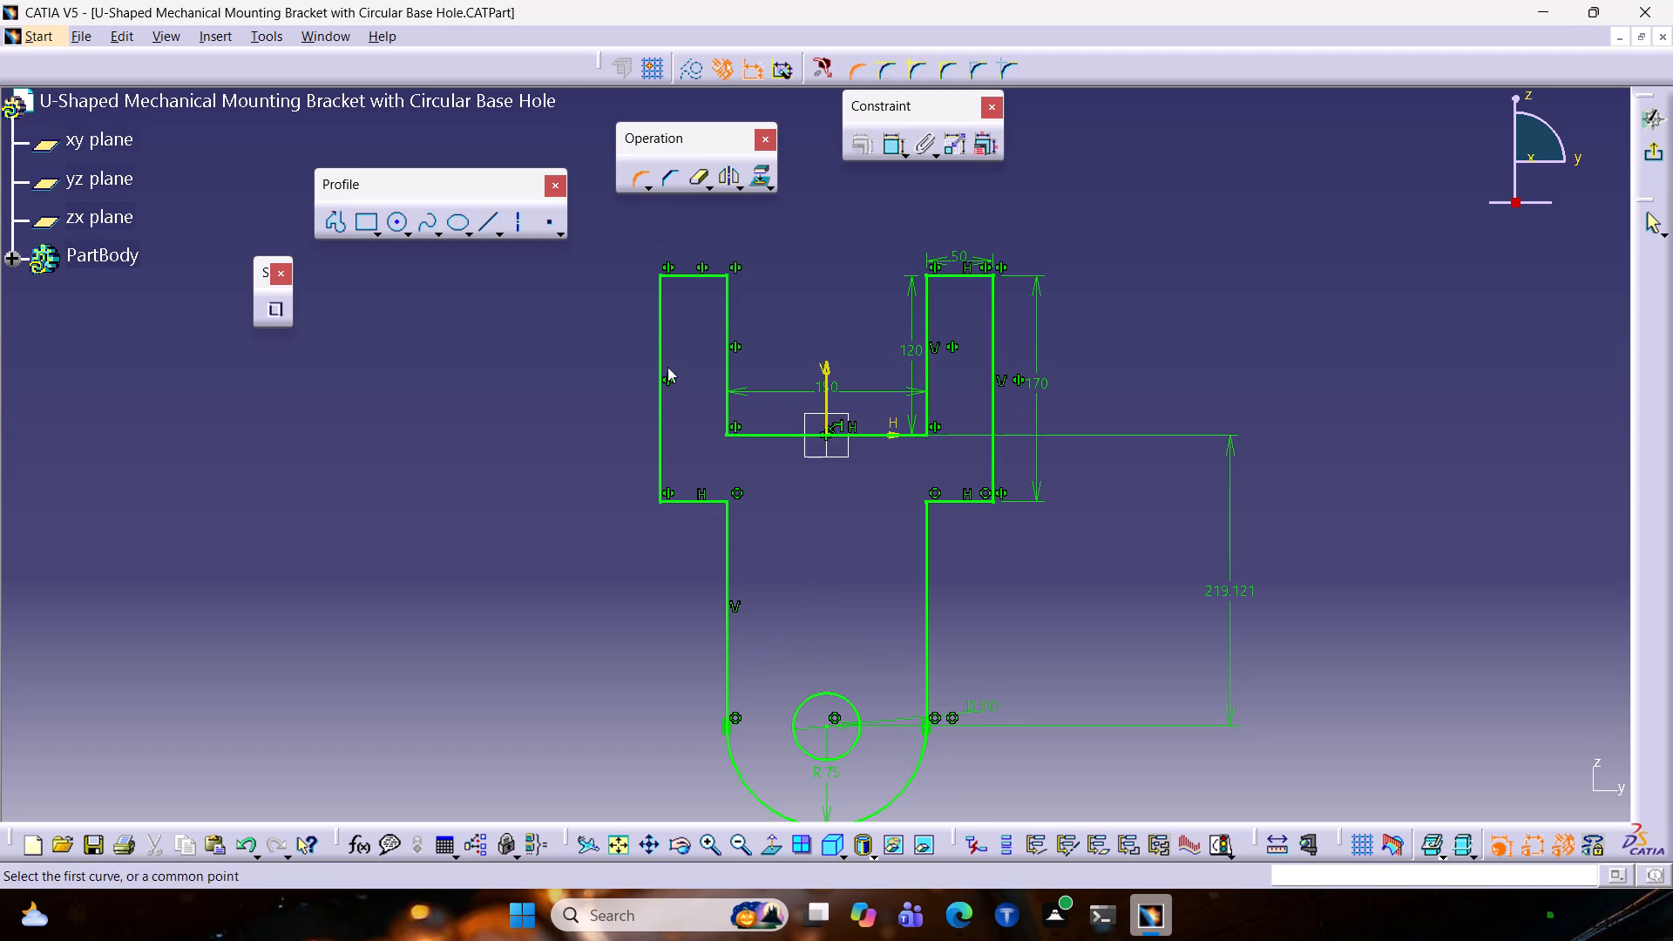
{"action": "left_click", "coordinate": [699, 503]}
{"action": "left_click", "coordinate": [728, 526]}
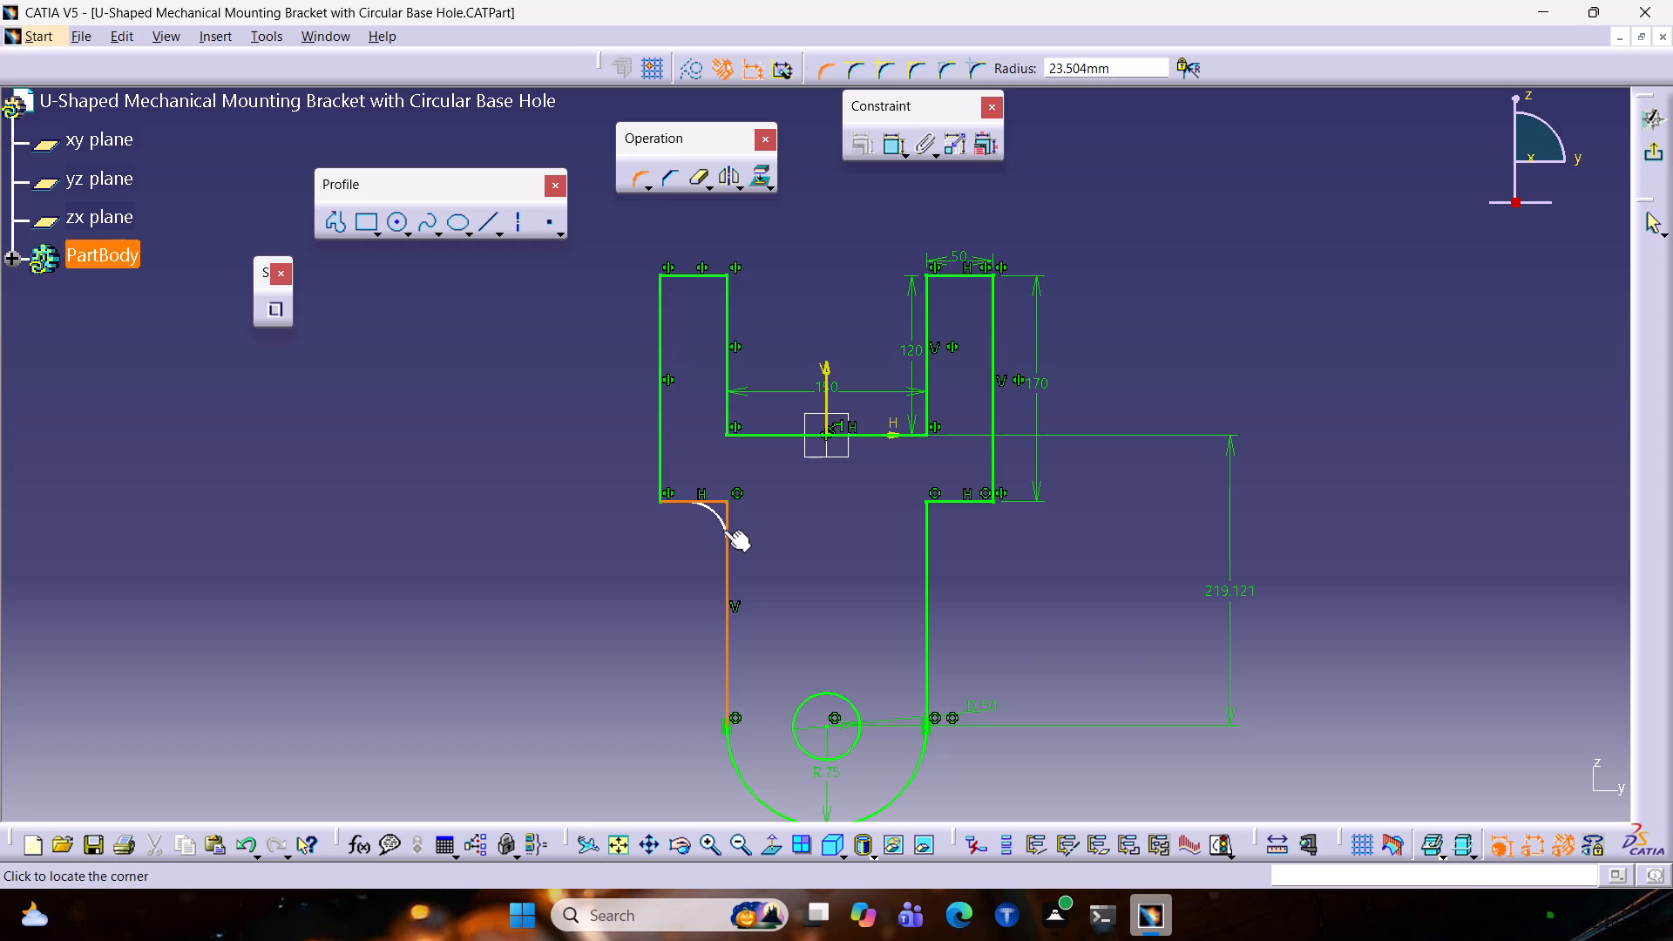
{"action": "key", "text": "Tab"}
{"action": "key", "text": "Tab"}
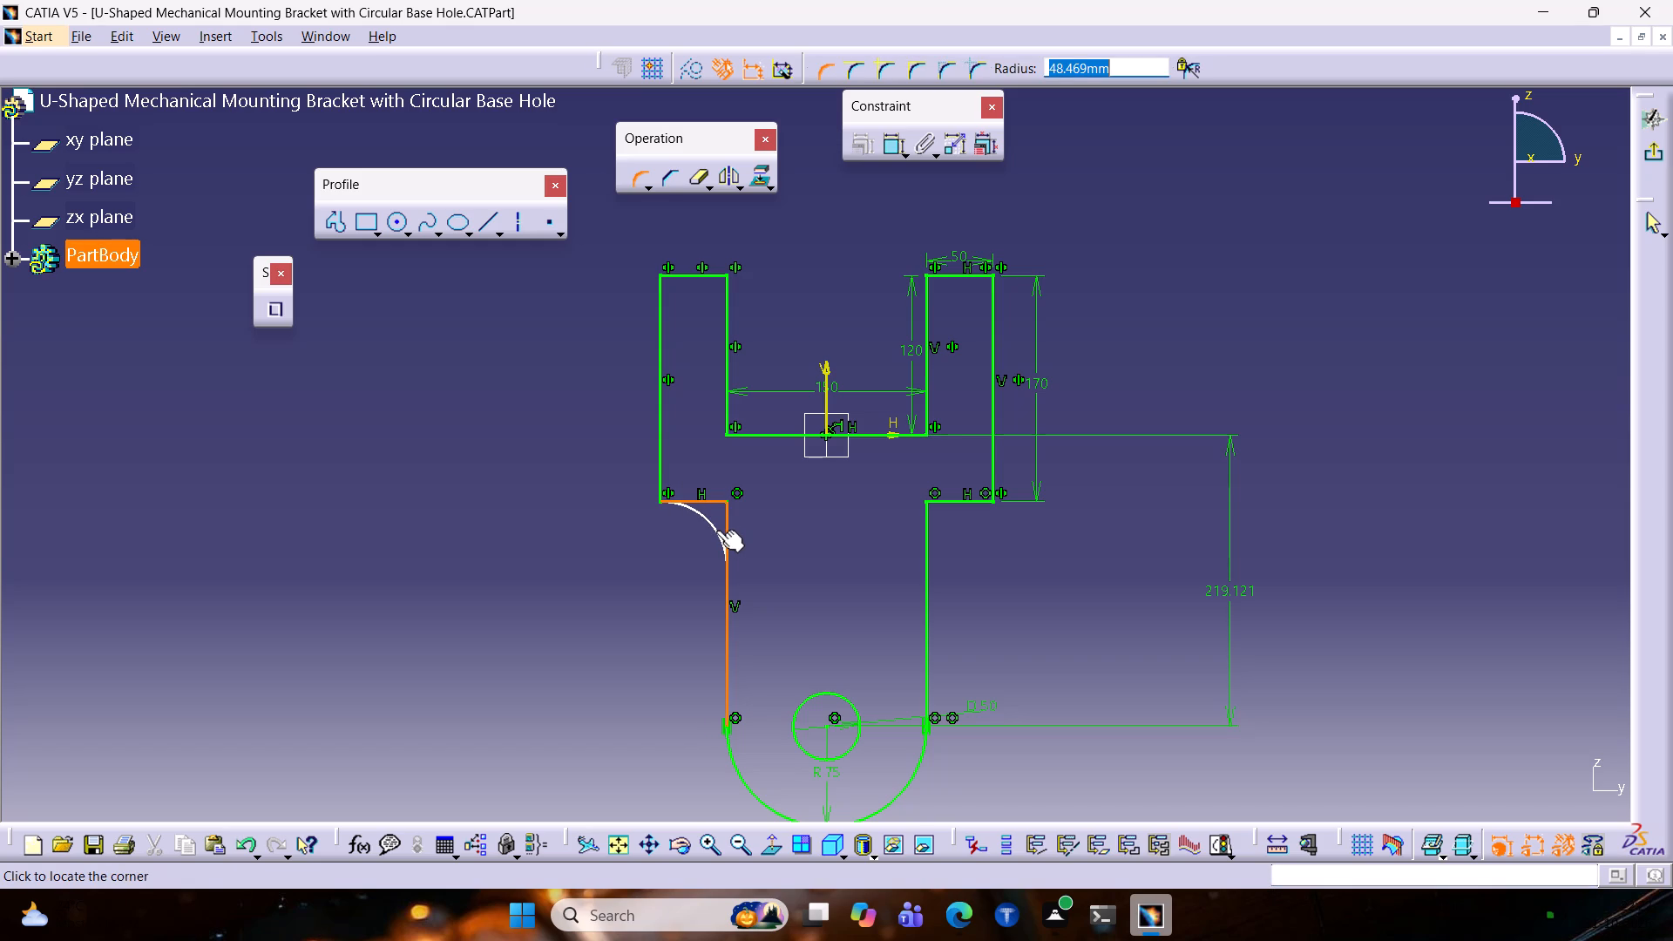
{"action": "type", "text": "50"}
{"action": "key", "text": "Return"}
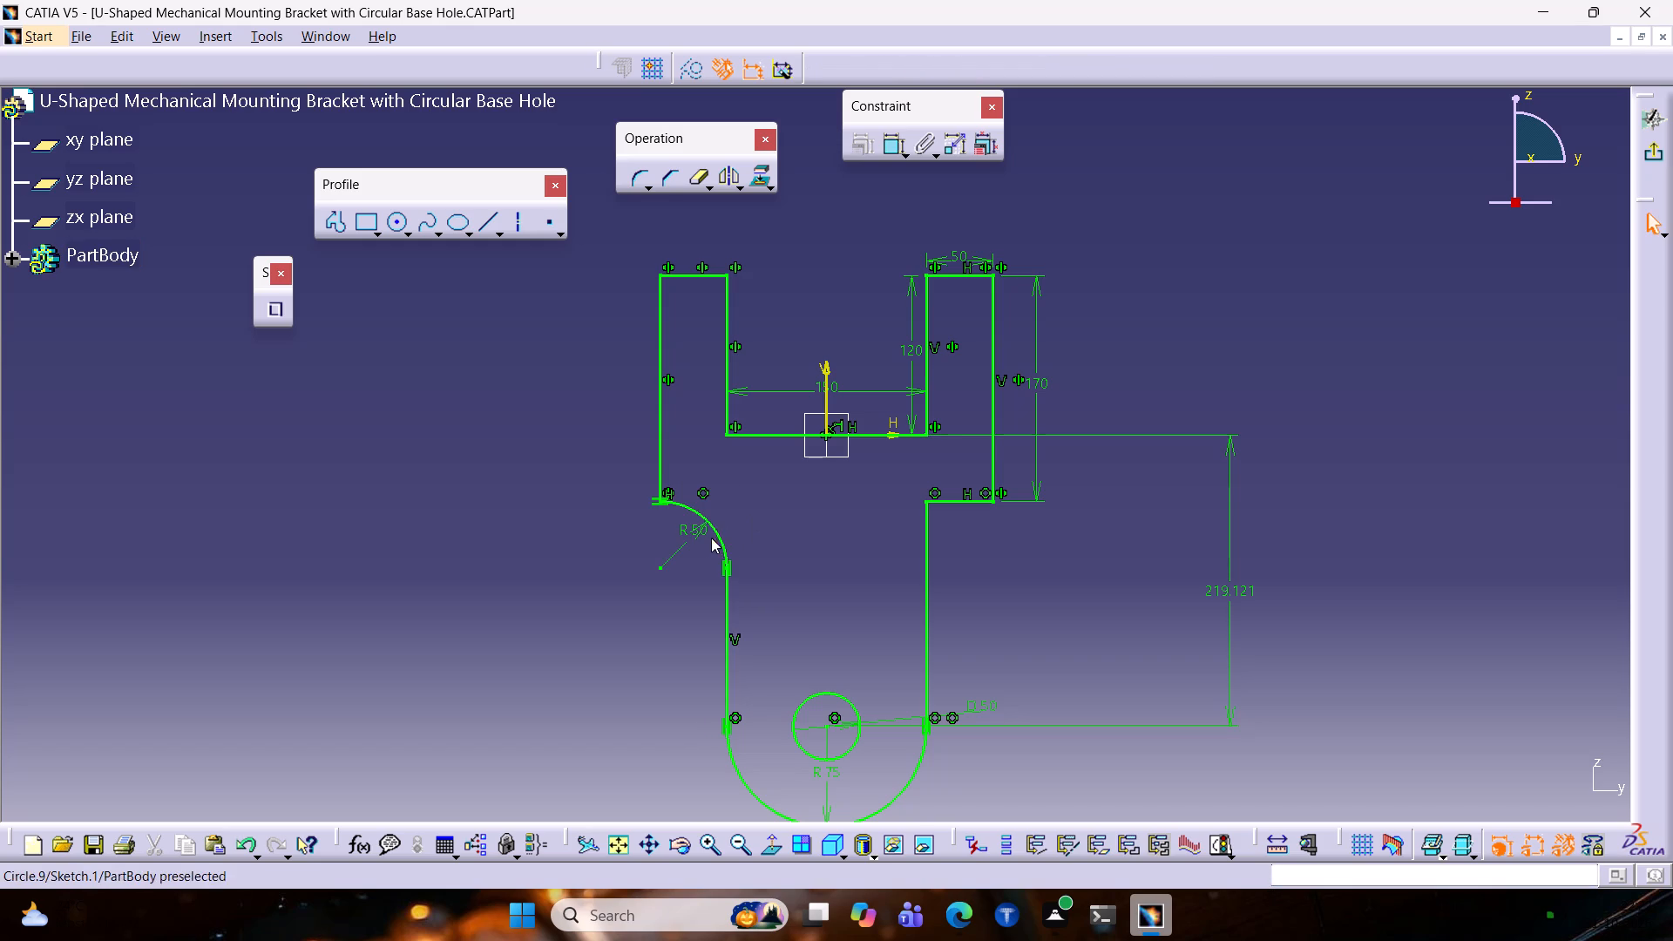
Round the corner between the bracket's right bottom edge and the right vertical line with a radius of about 54 mm.
{"action": "left_click", "coordinate": [966, 501]}
{"action": "left_click", "coordinate": [927, 524], "text": "ctrl"}
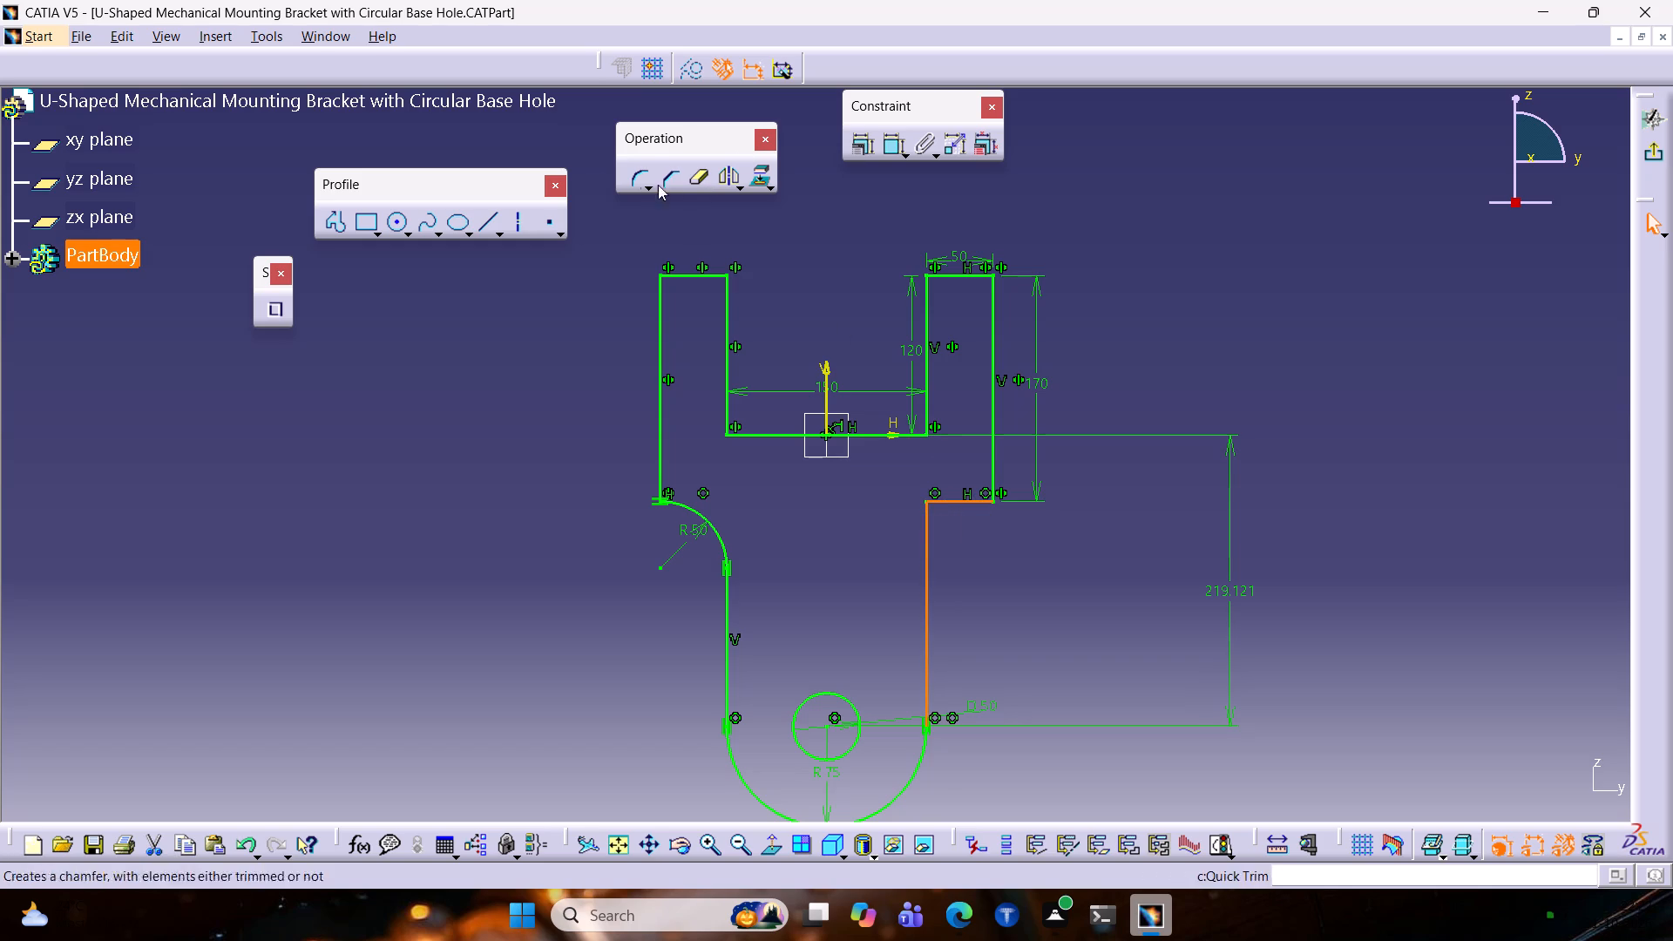
{"action": "left_click", "coordinate": [639, 180]}
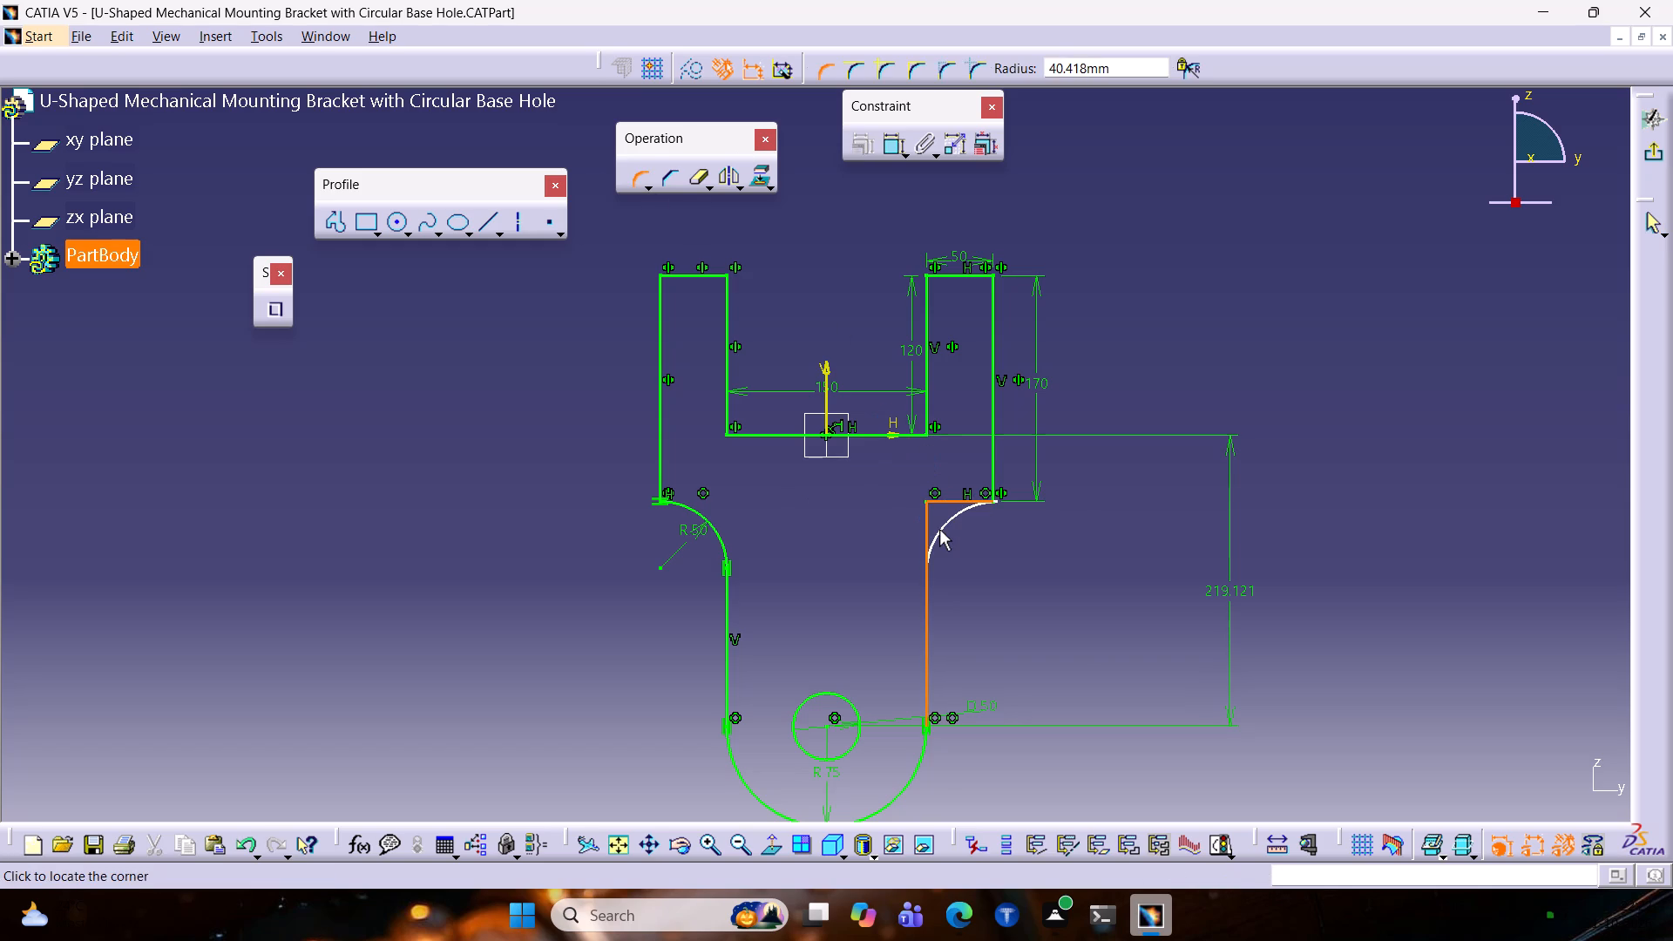
{"action": "left_click", "coordinate": [939, 528]}
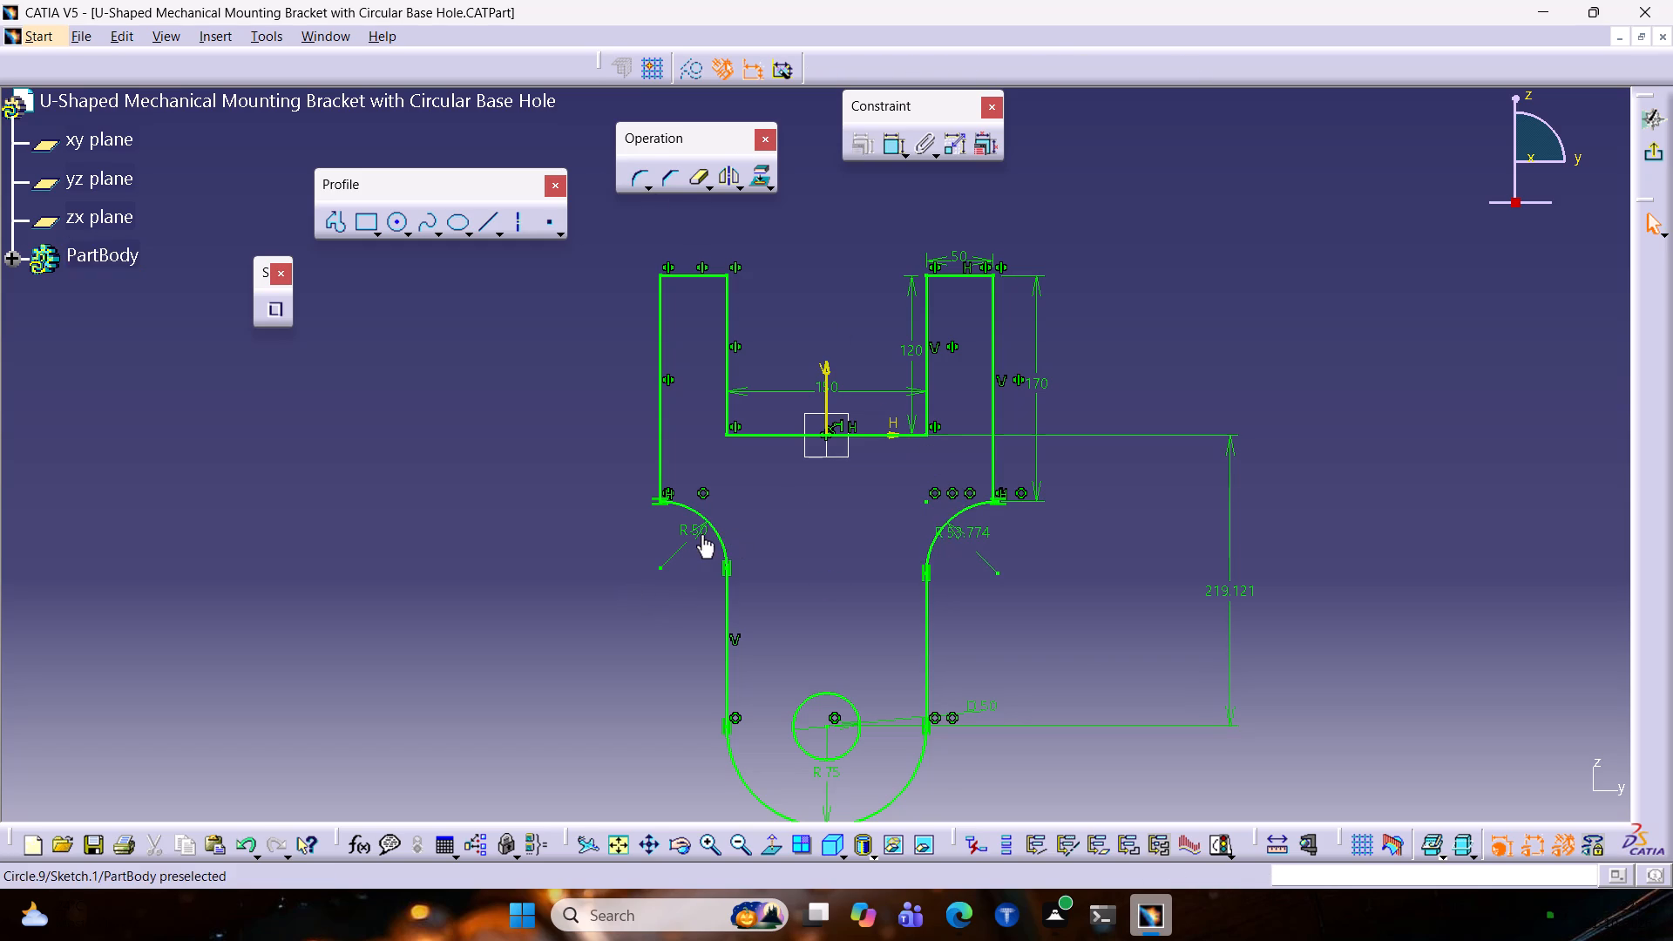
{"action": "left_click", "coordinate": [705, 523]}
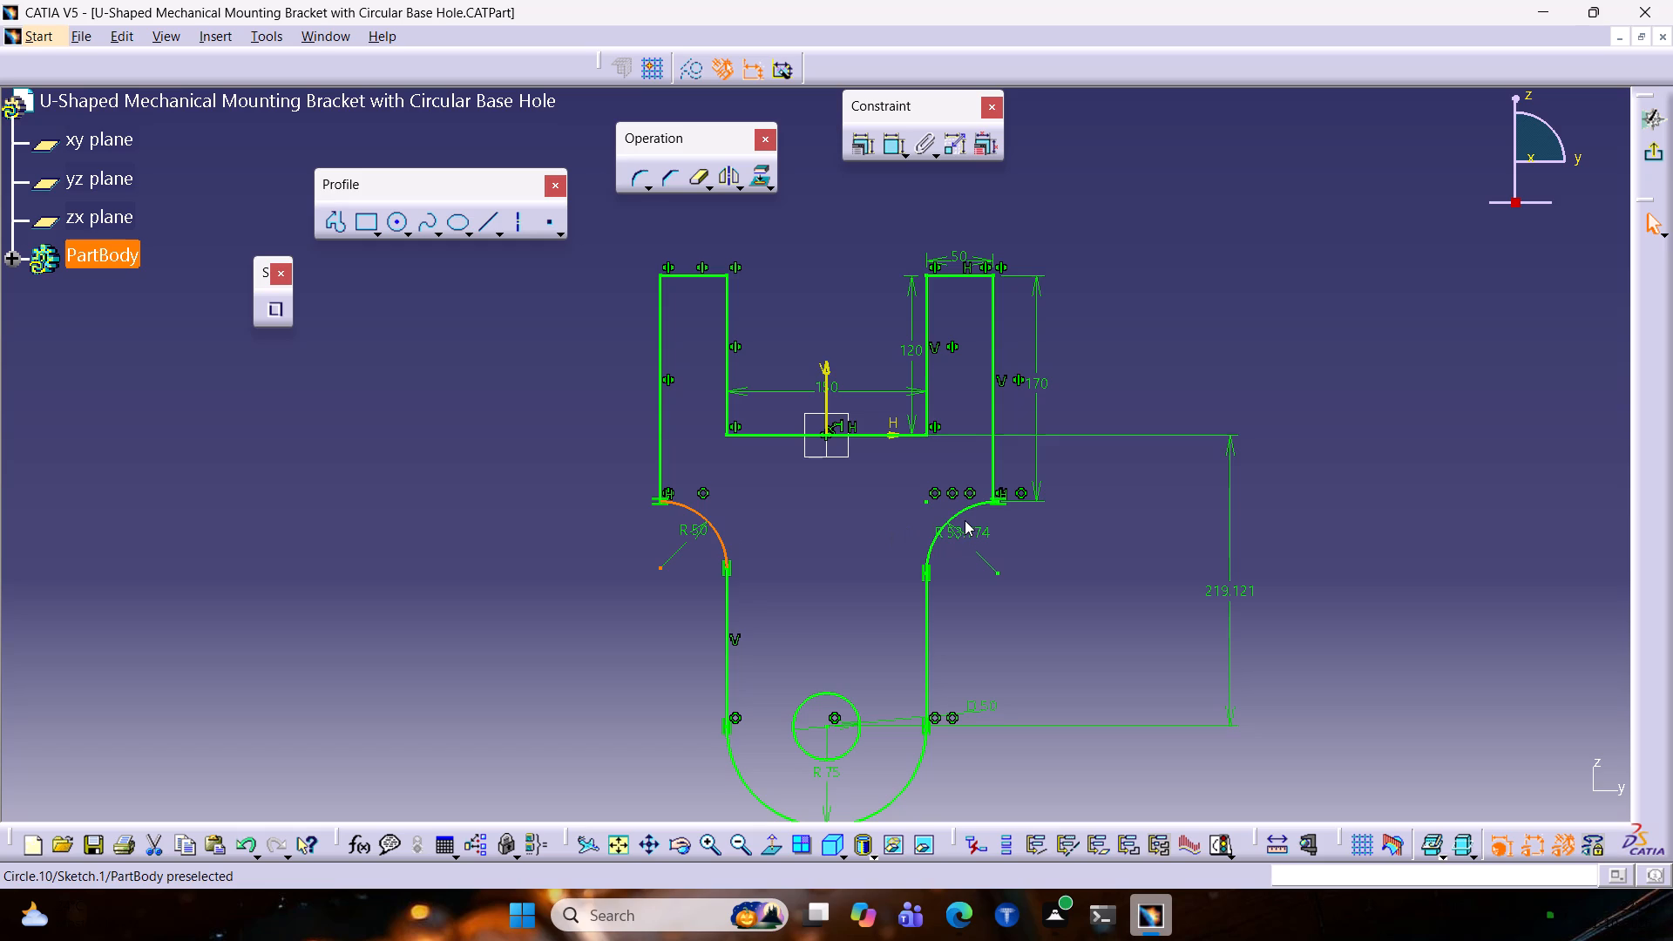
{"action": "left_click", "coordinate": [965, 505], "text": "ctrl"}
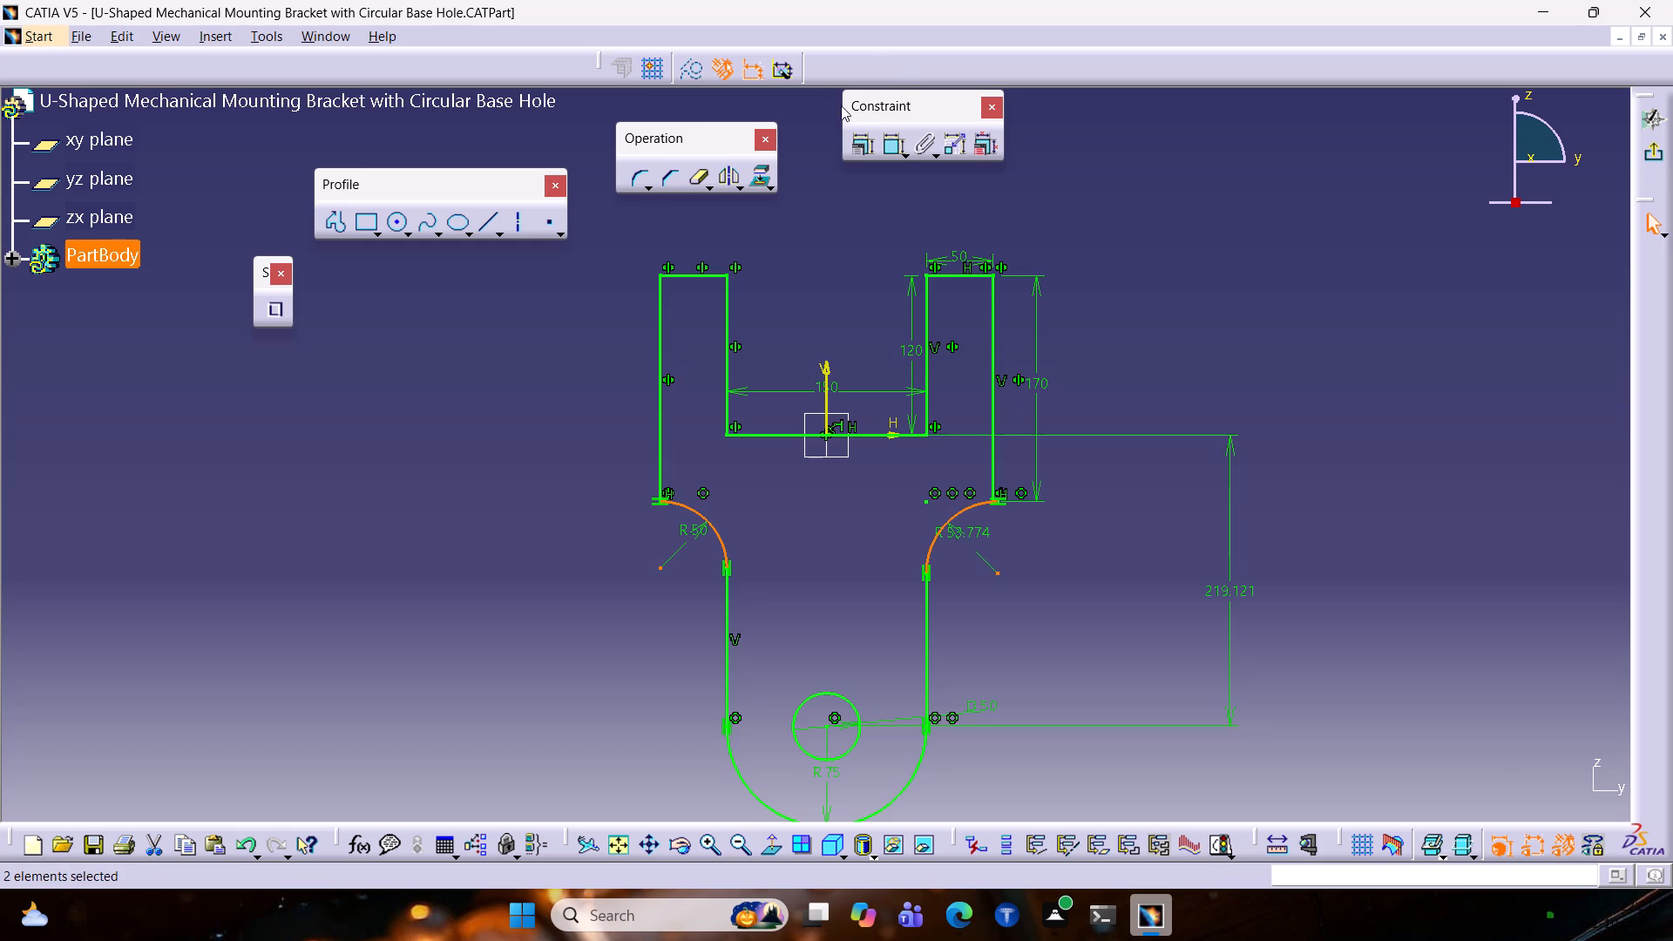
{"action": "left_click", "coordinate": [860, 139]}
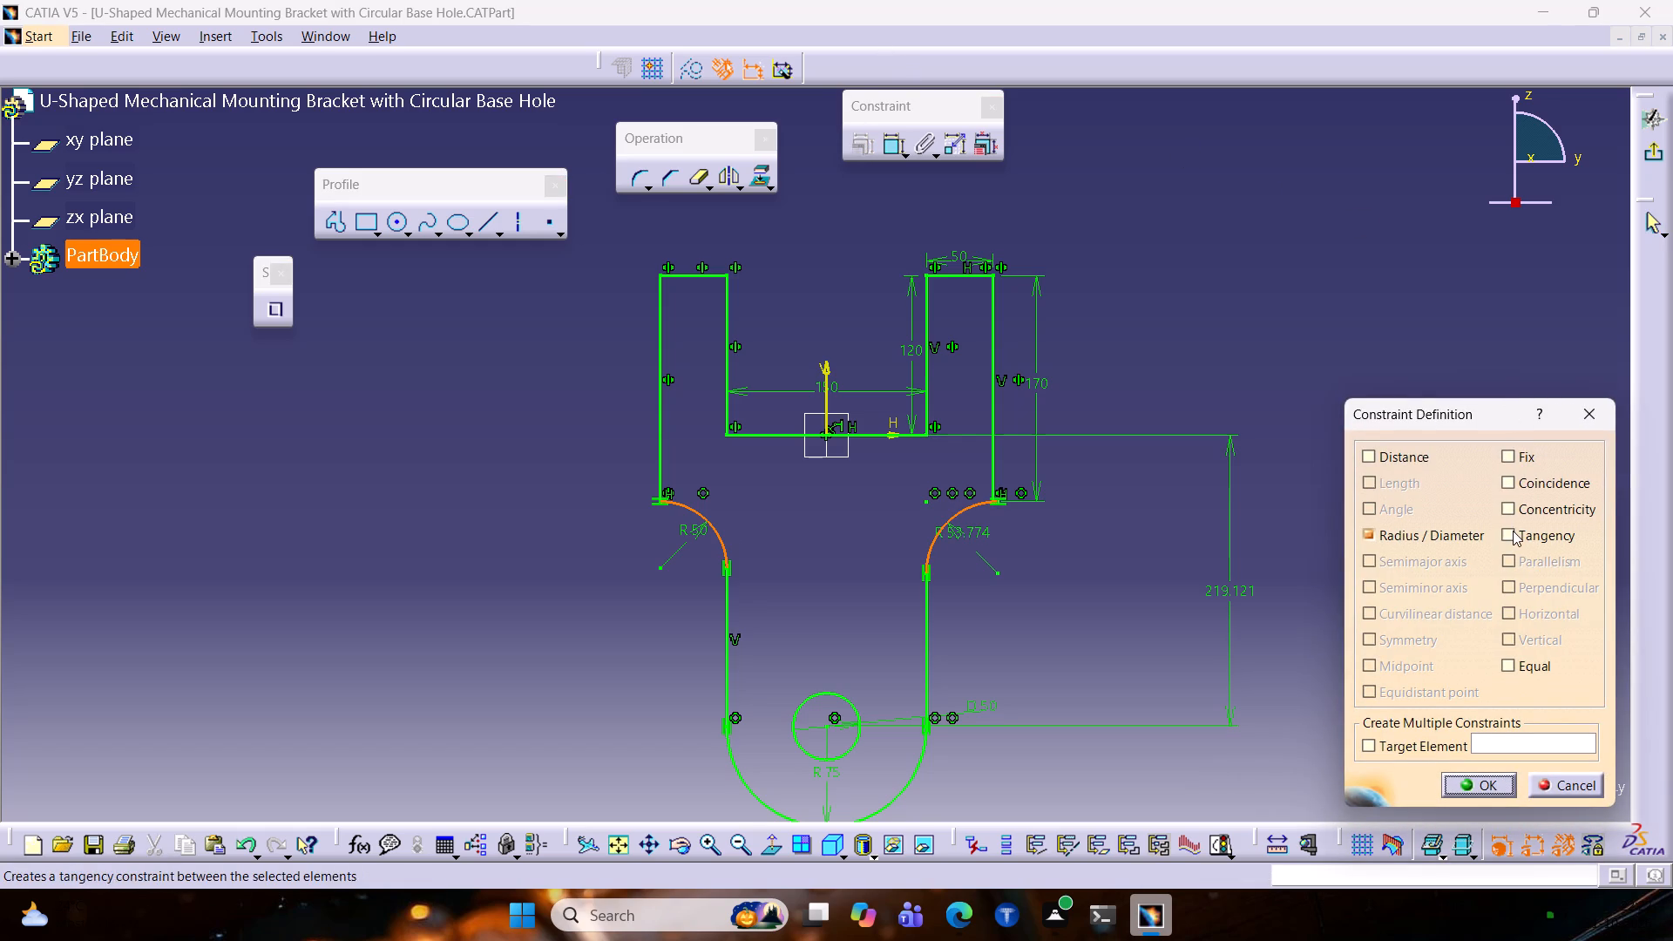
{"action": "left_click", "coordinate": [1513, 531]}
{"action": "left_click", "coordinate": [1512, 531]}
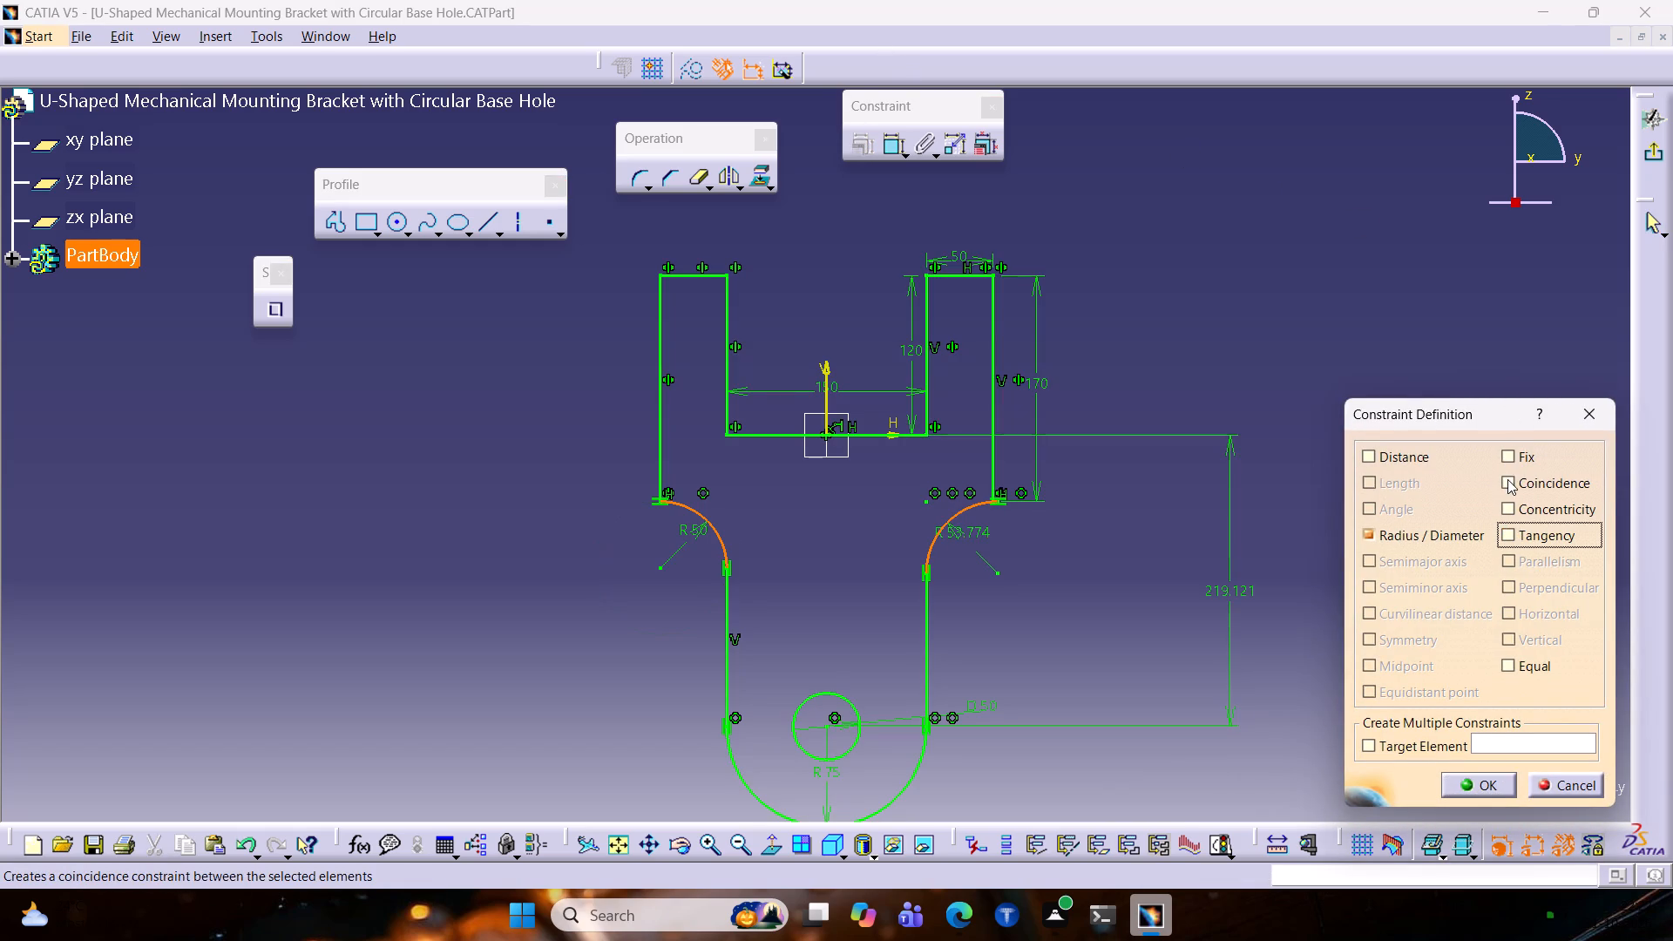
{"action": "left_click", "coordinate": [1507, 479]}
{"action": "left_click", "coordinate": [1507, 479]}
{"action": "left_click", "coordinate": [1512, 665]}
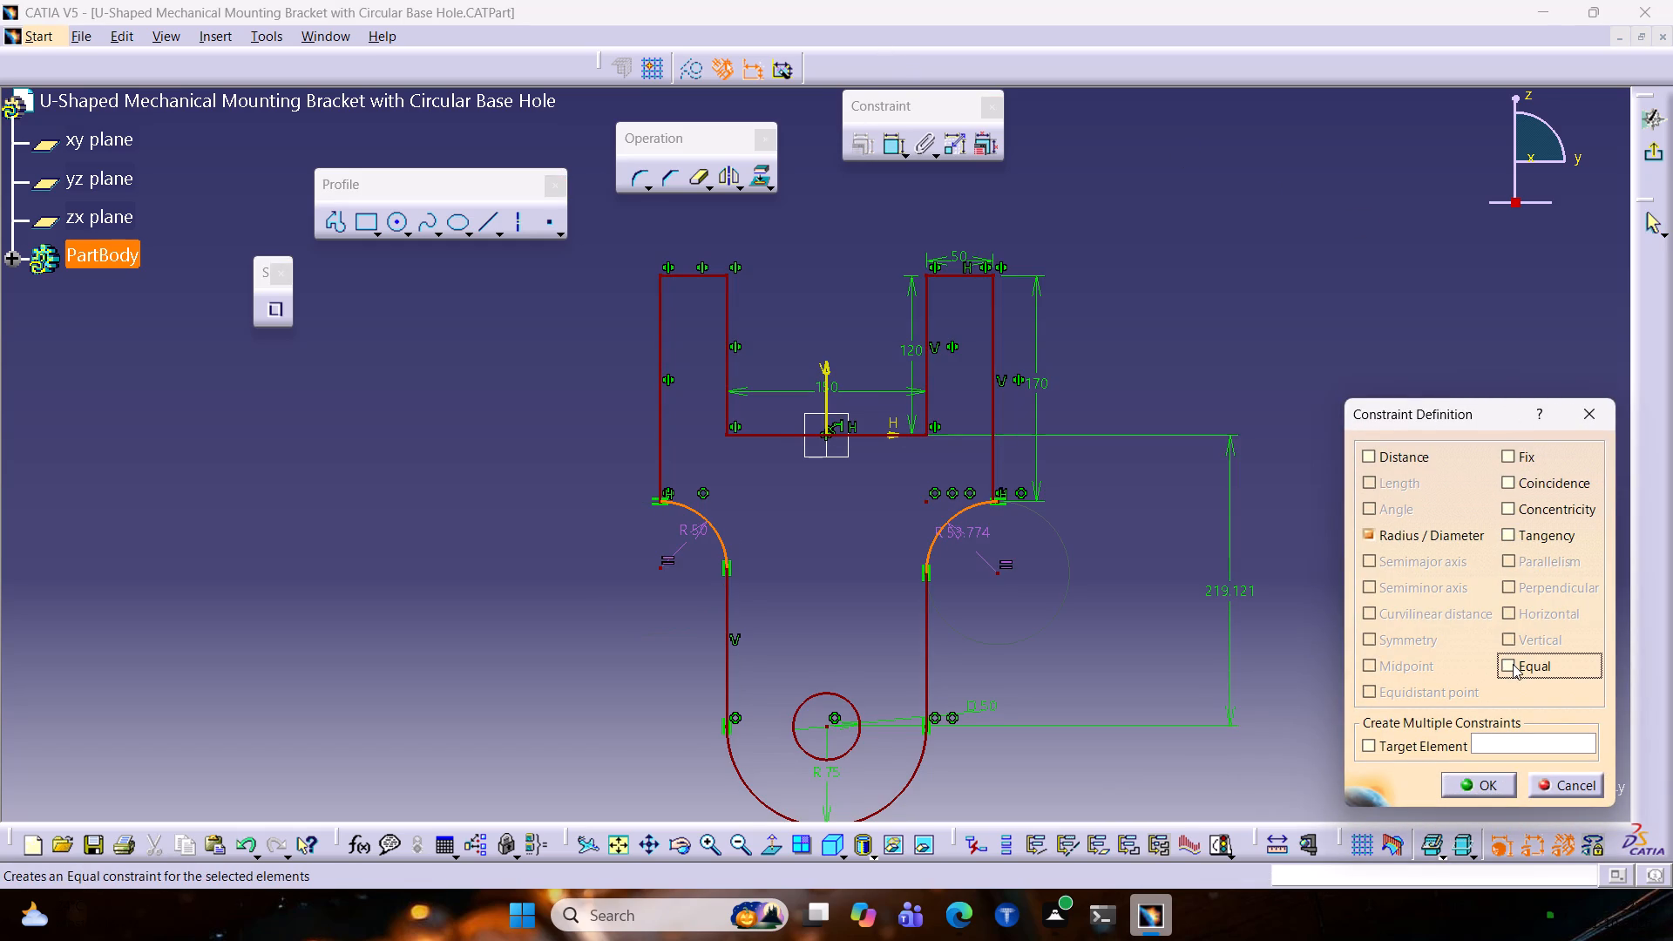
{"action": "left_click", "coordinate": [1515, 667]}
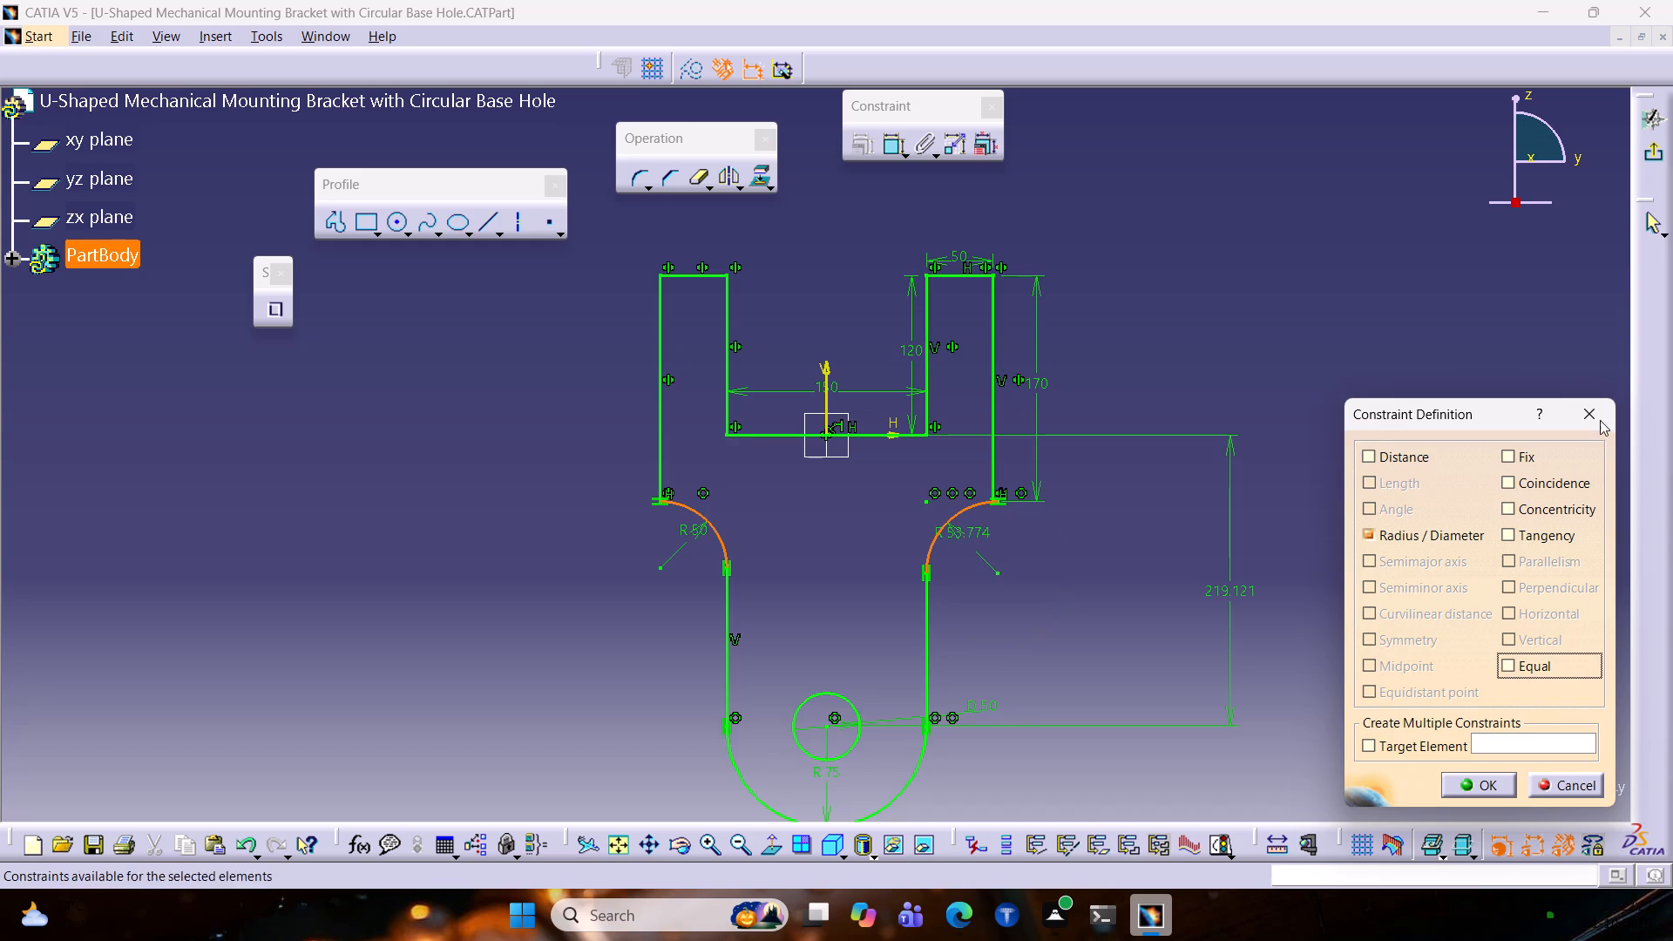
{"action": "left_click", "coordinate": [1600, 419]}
Set the right corner arc's radius to 50 mm.
{"action": "double_click", "coordinate": [951, 528]}
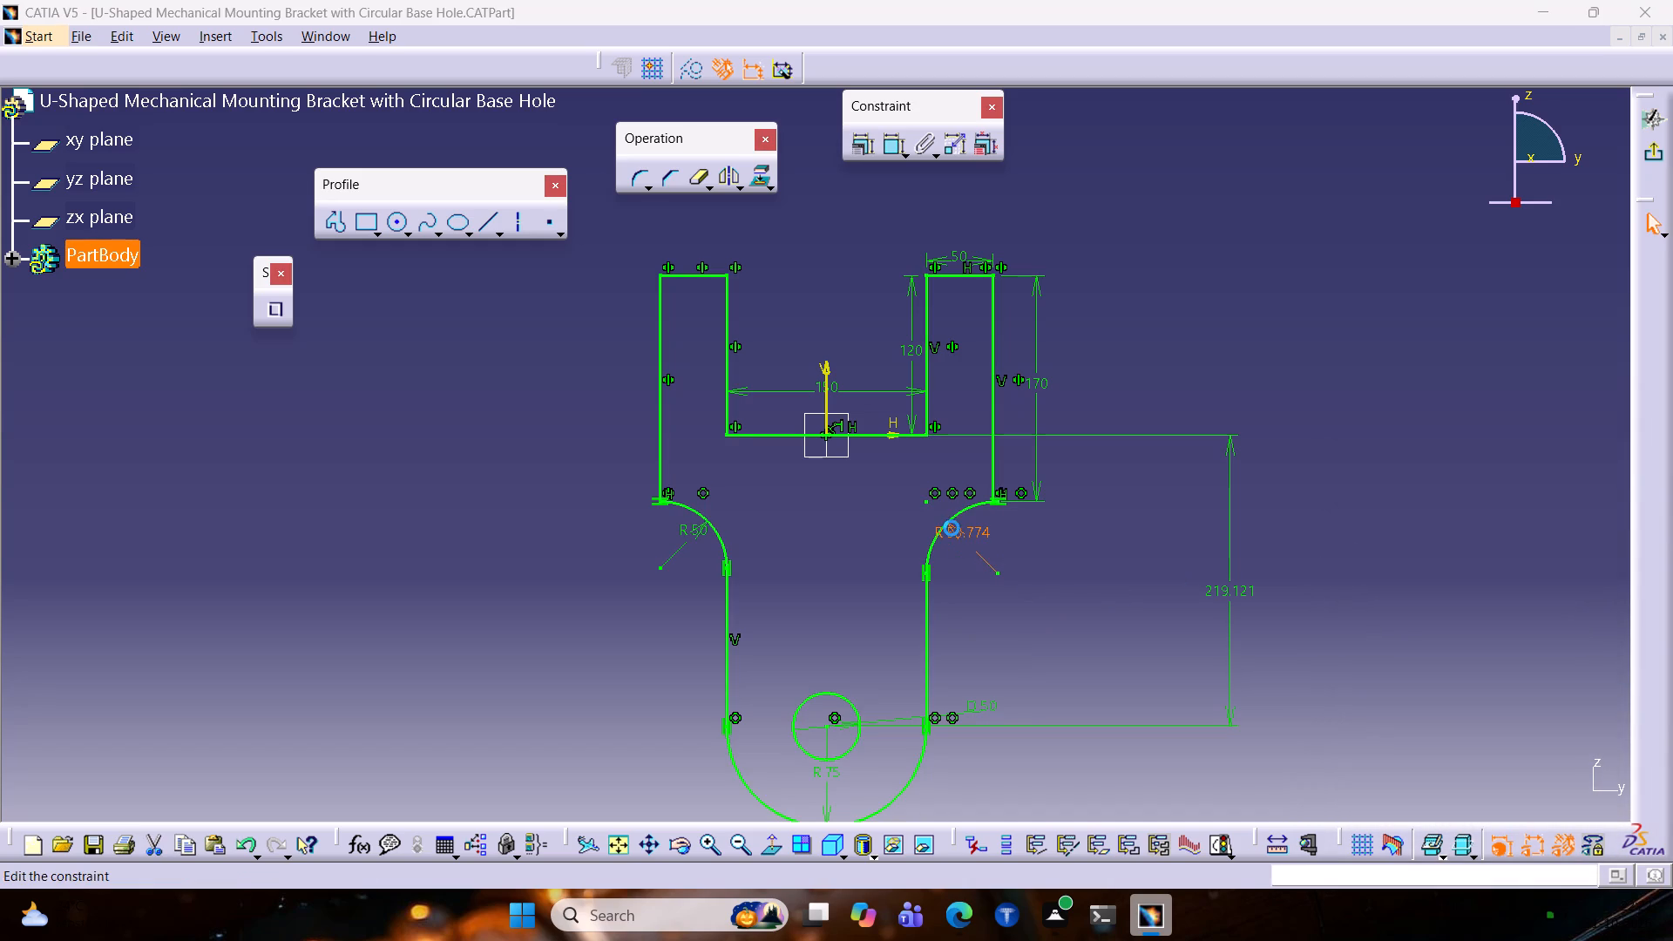
{"action": "type", "text": "50"}
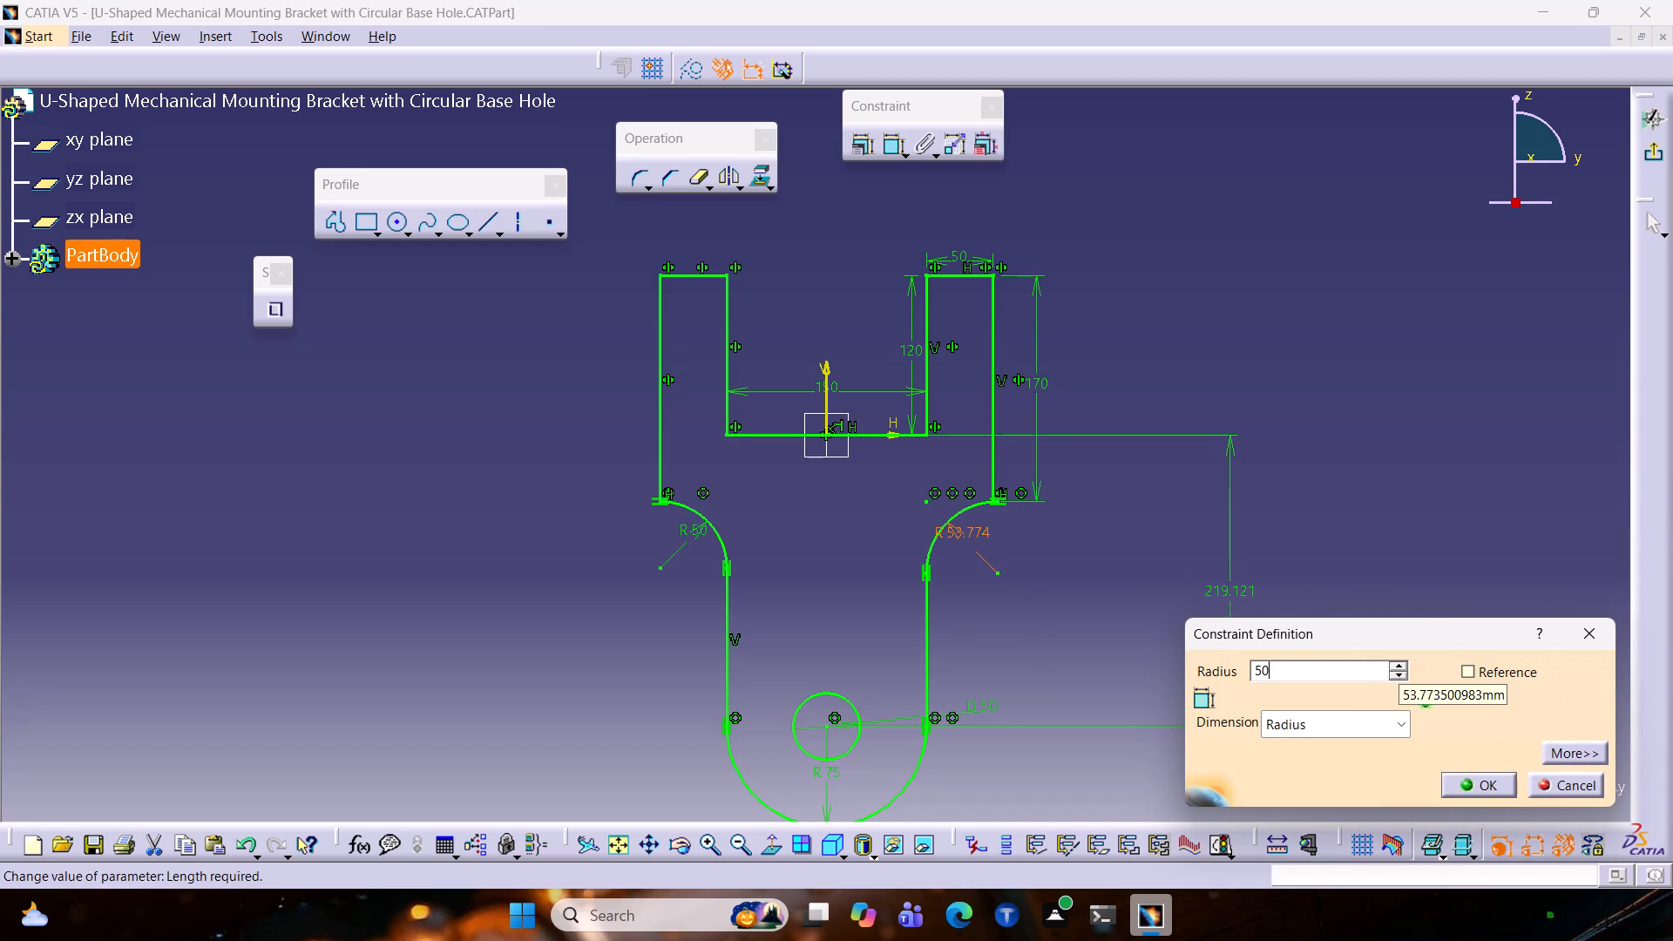
{"action": "key", "text": "Return"}
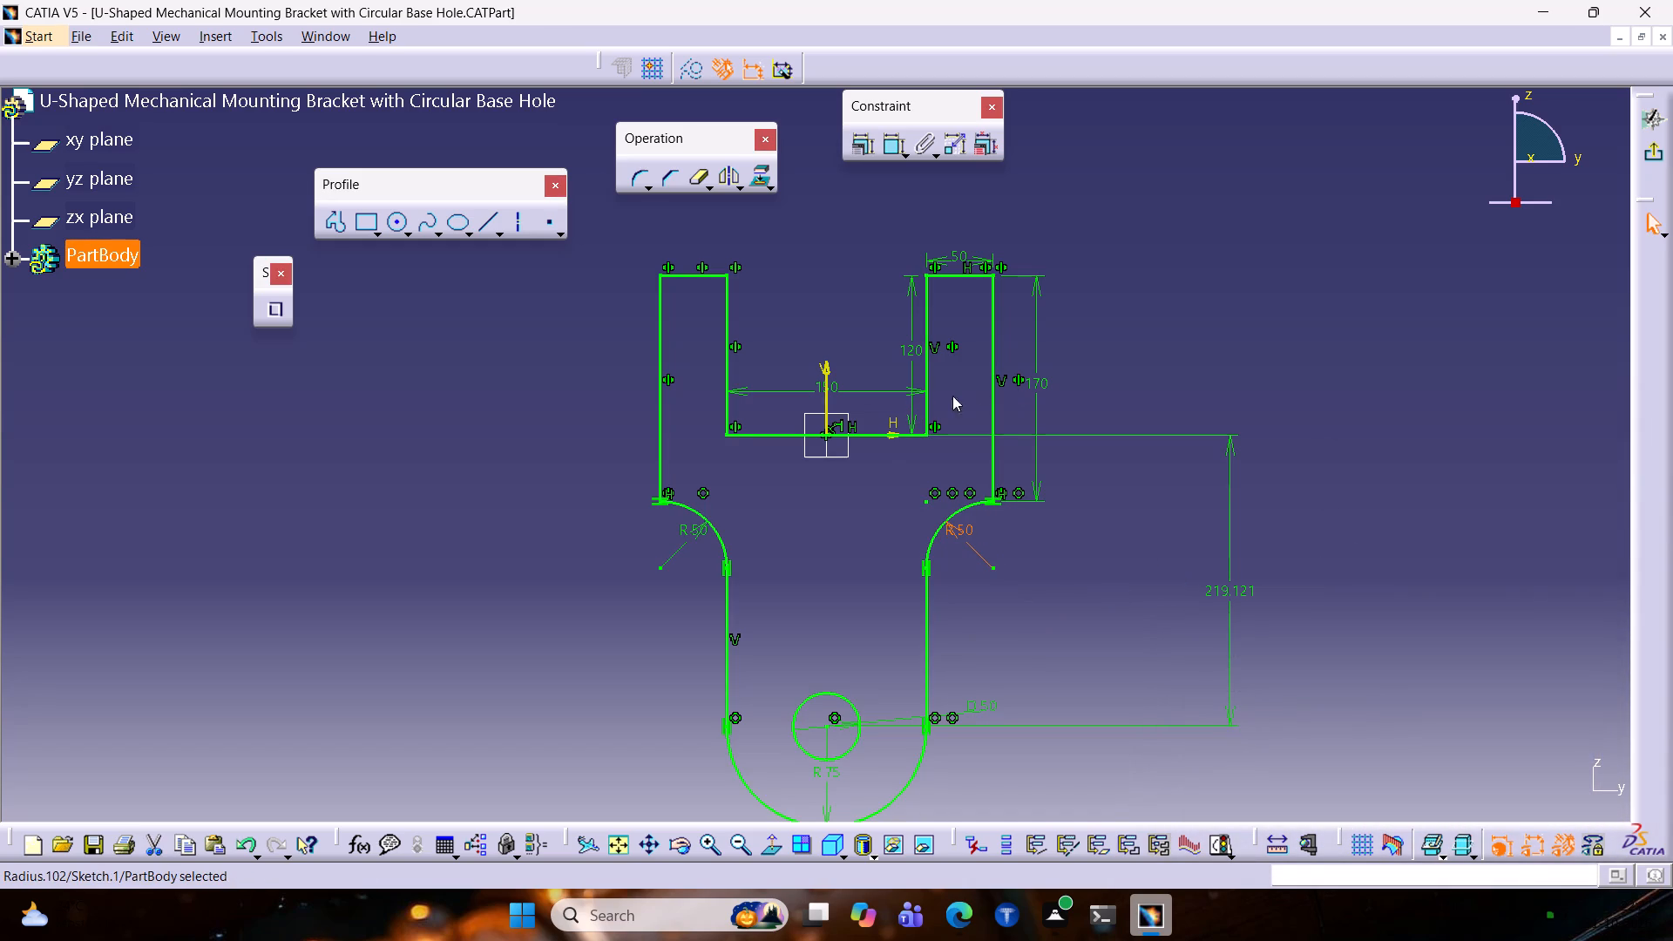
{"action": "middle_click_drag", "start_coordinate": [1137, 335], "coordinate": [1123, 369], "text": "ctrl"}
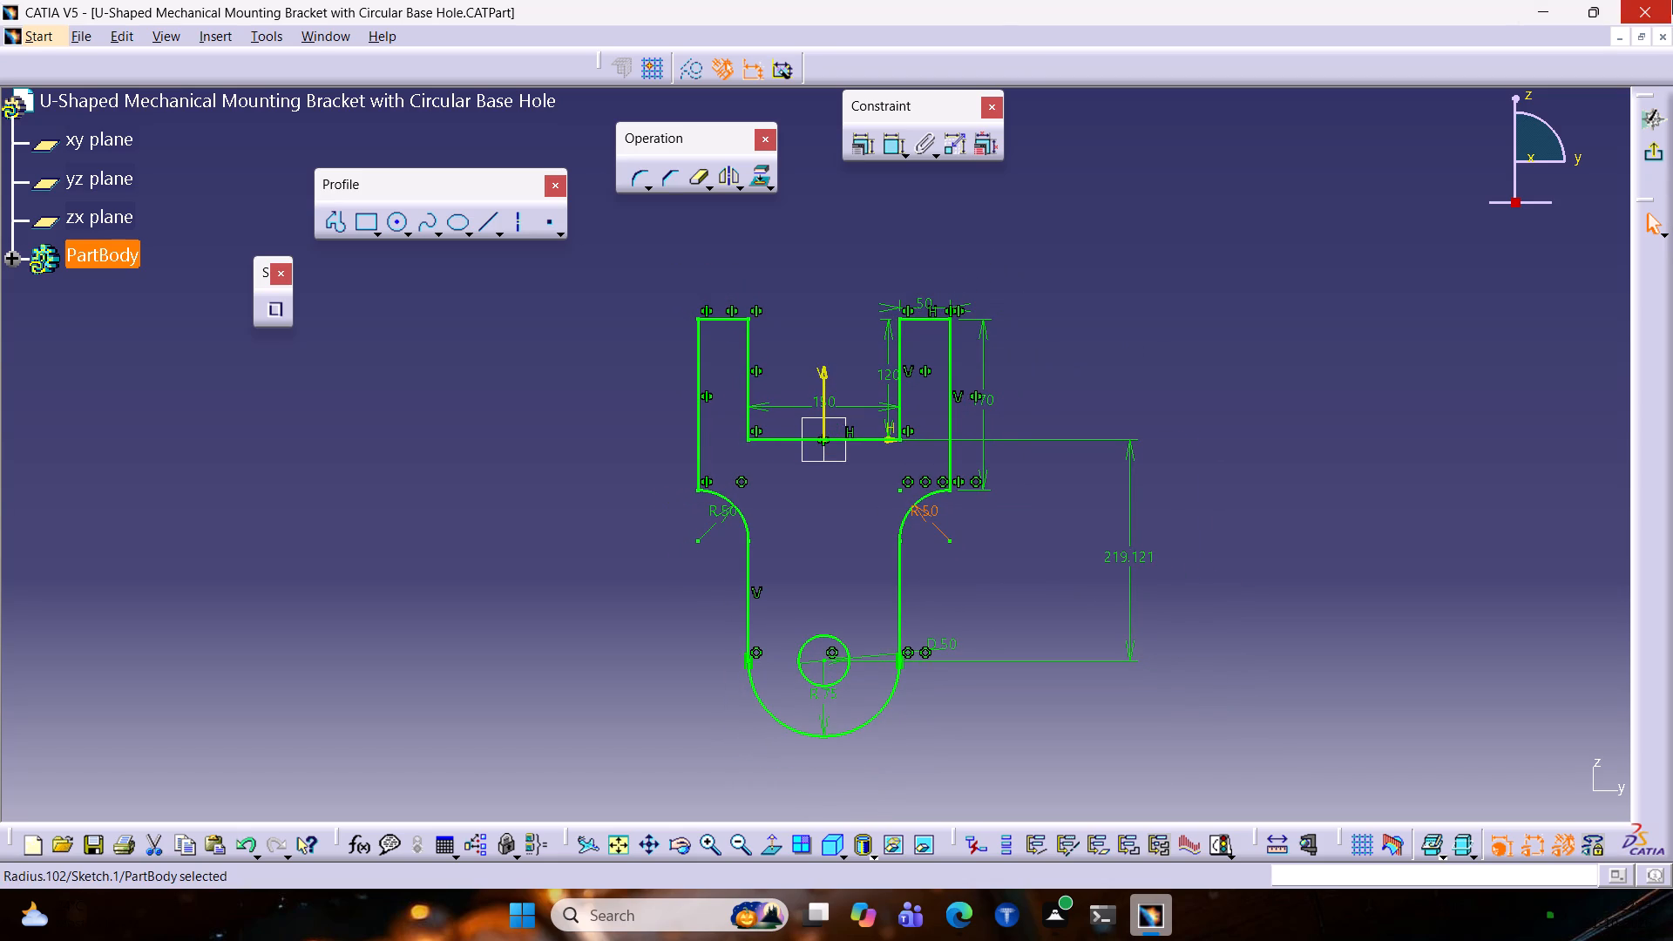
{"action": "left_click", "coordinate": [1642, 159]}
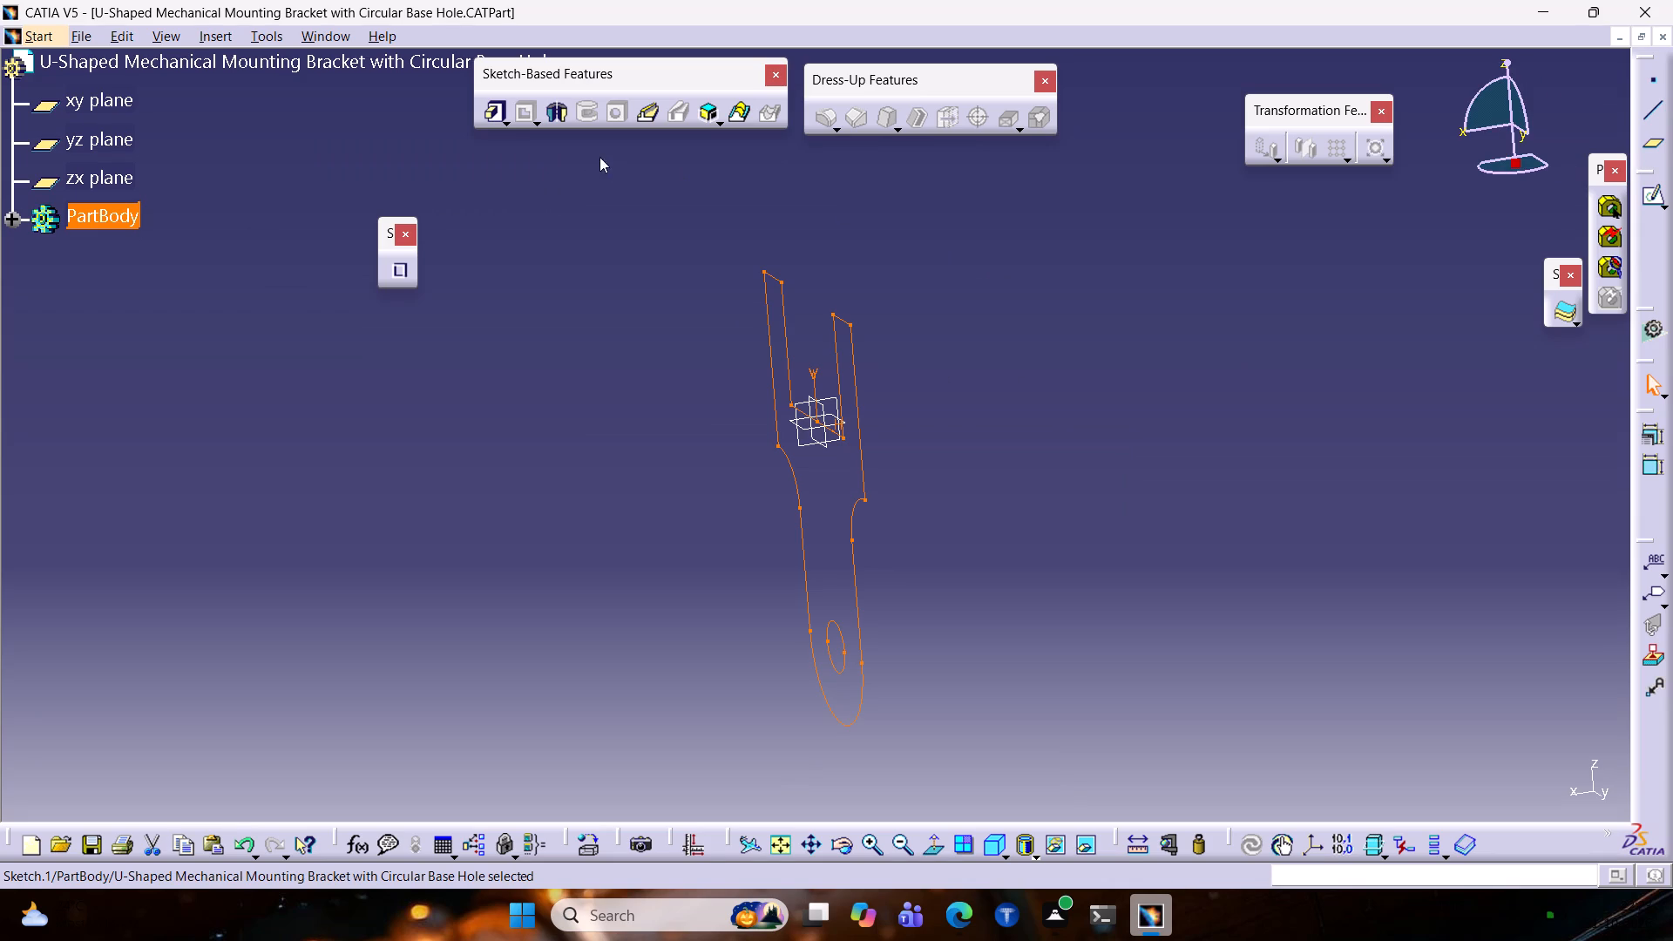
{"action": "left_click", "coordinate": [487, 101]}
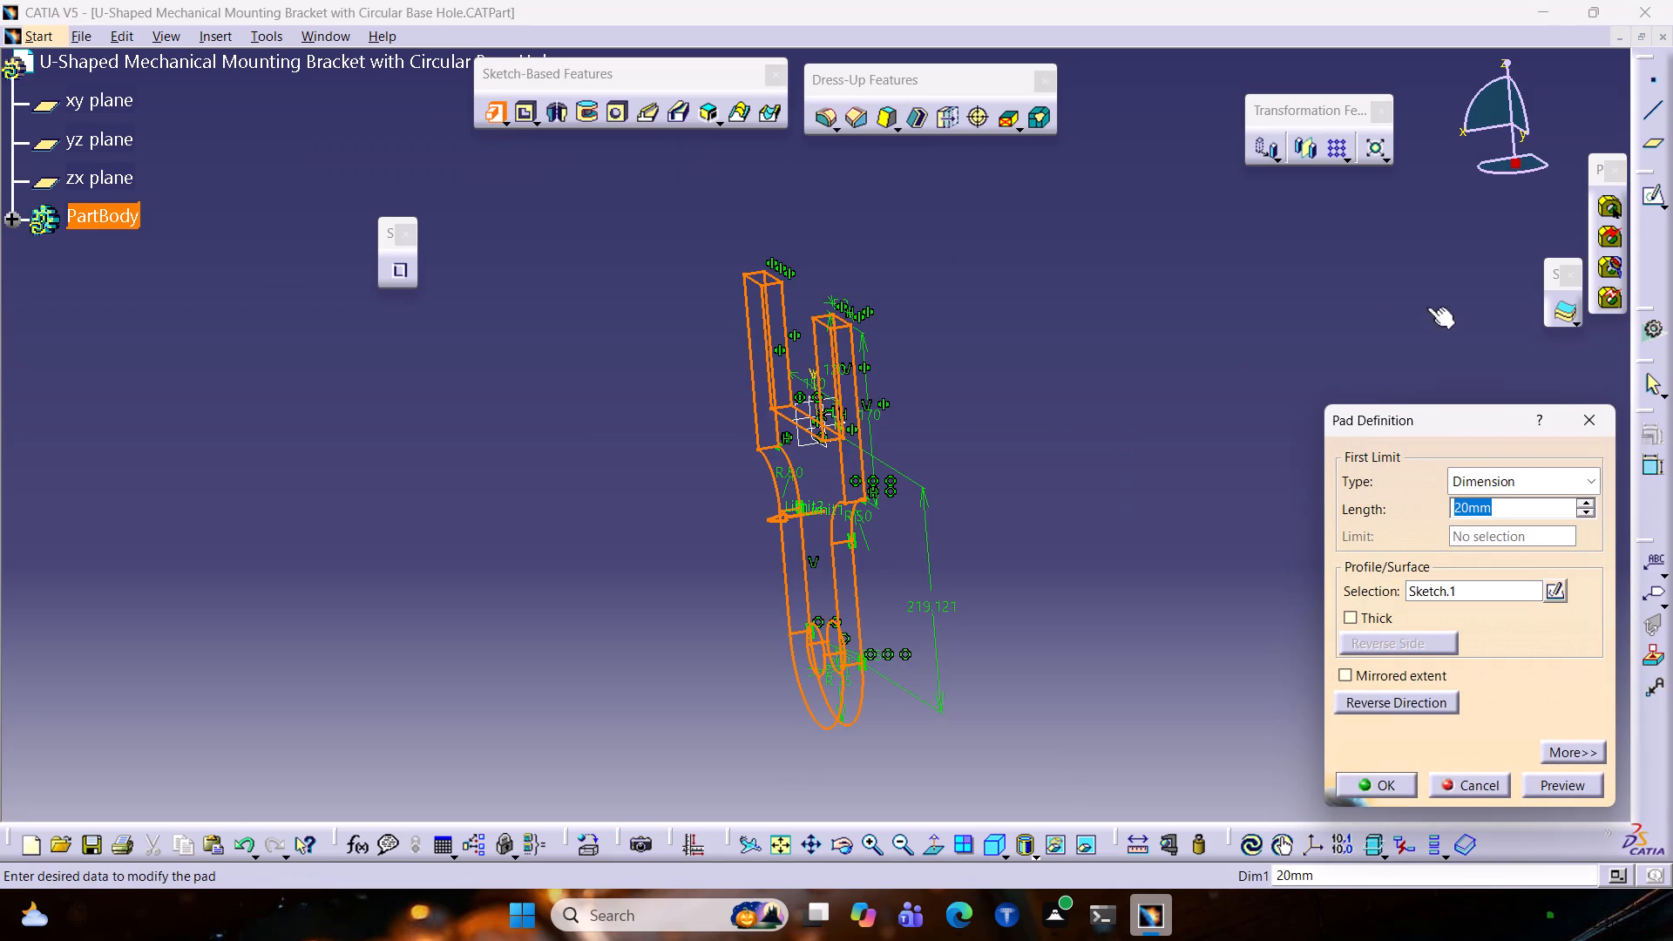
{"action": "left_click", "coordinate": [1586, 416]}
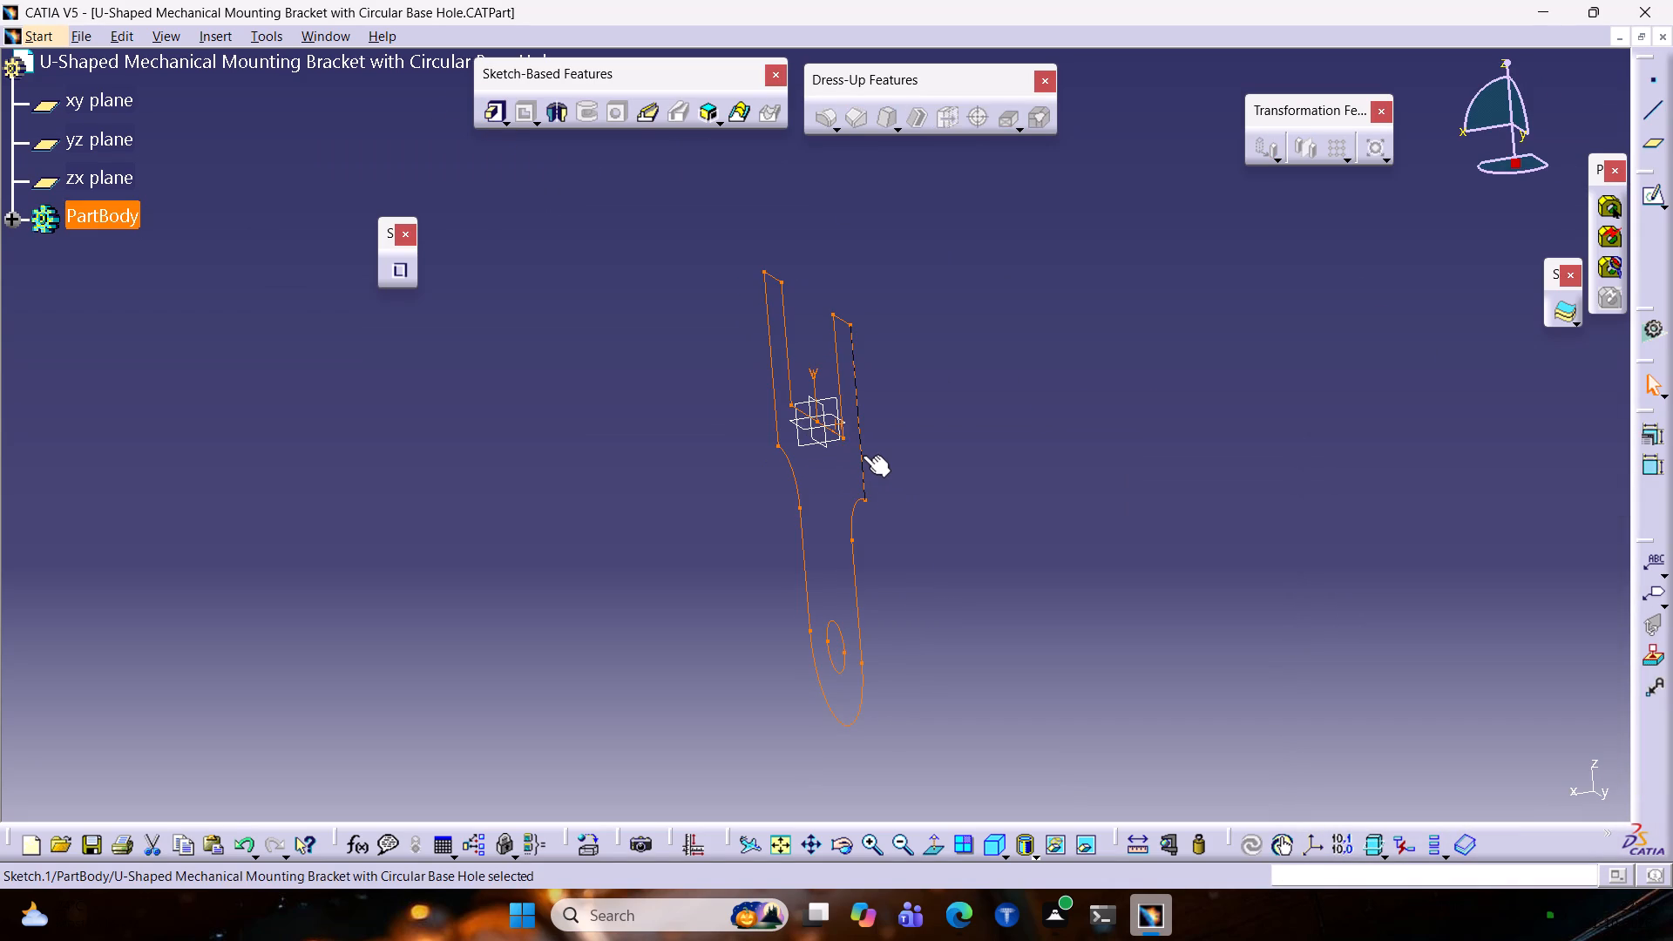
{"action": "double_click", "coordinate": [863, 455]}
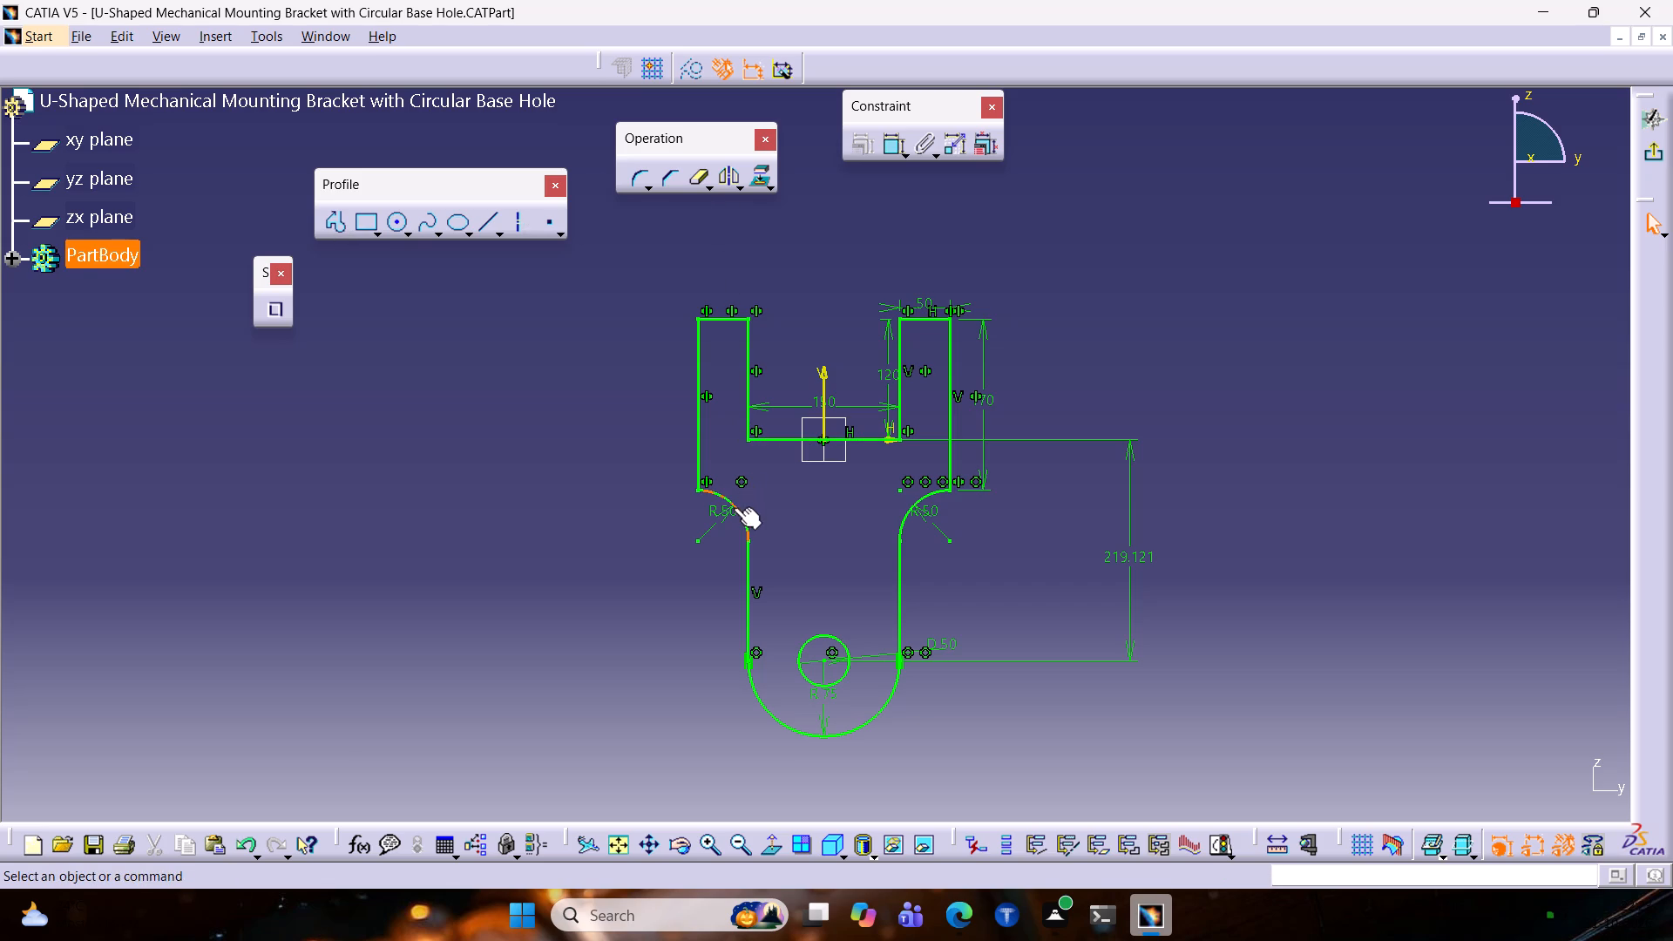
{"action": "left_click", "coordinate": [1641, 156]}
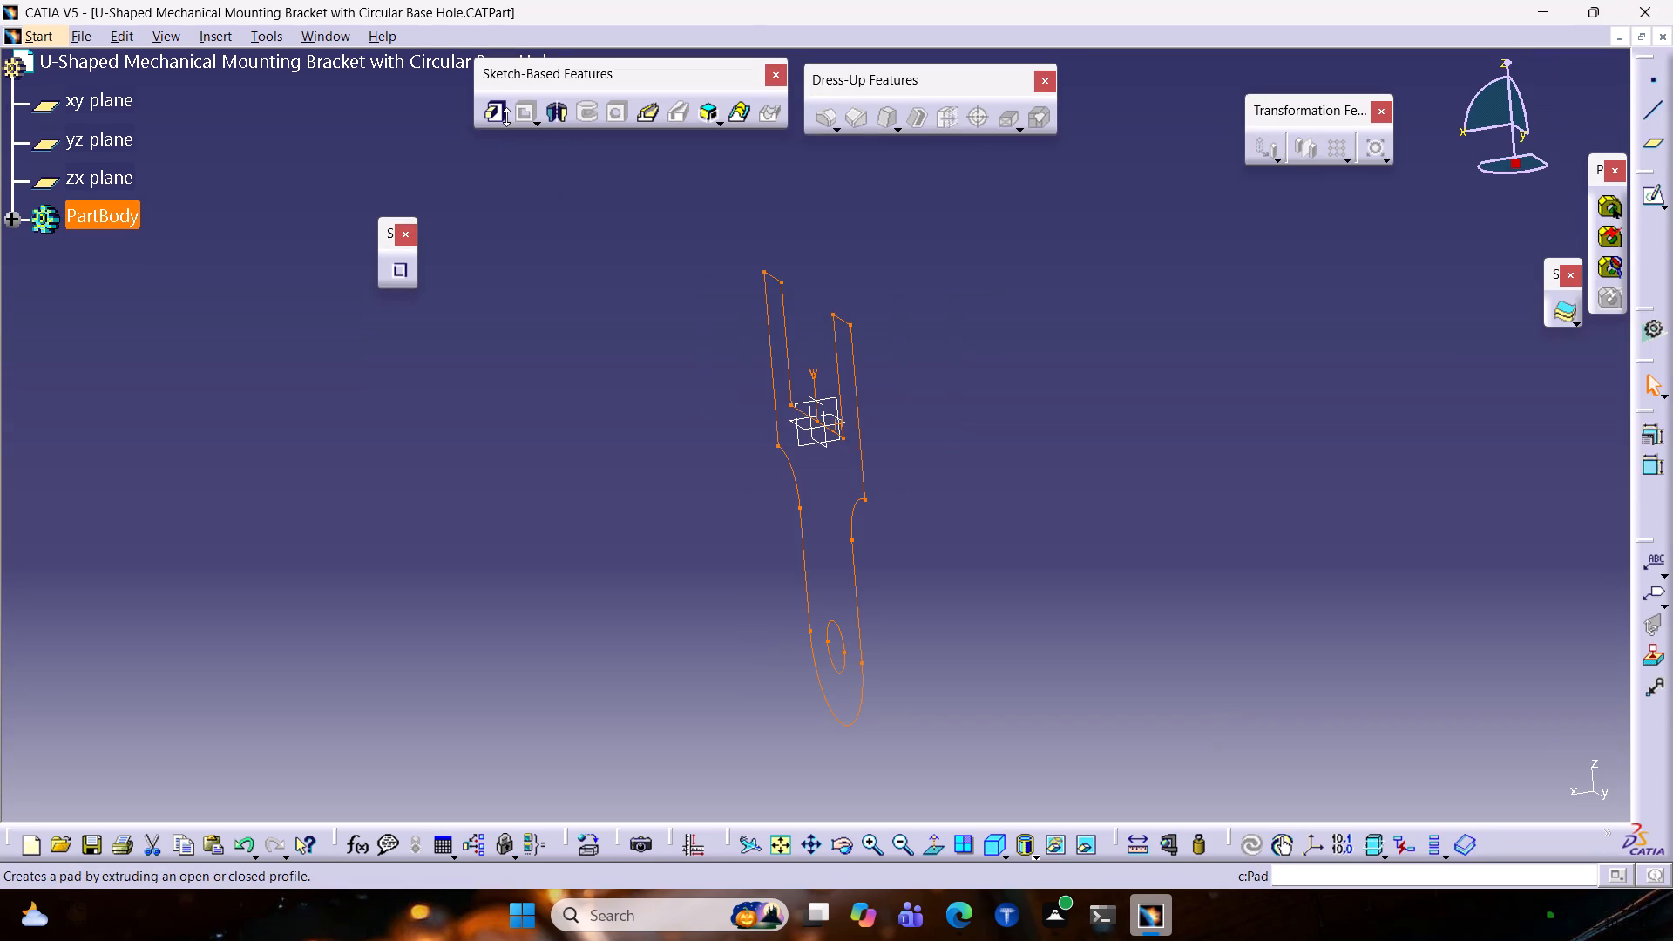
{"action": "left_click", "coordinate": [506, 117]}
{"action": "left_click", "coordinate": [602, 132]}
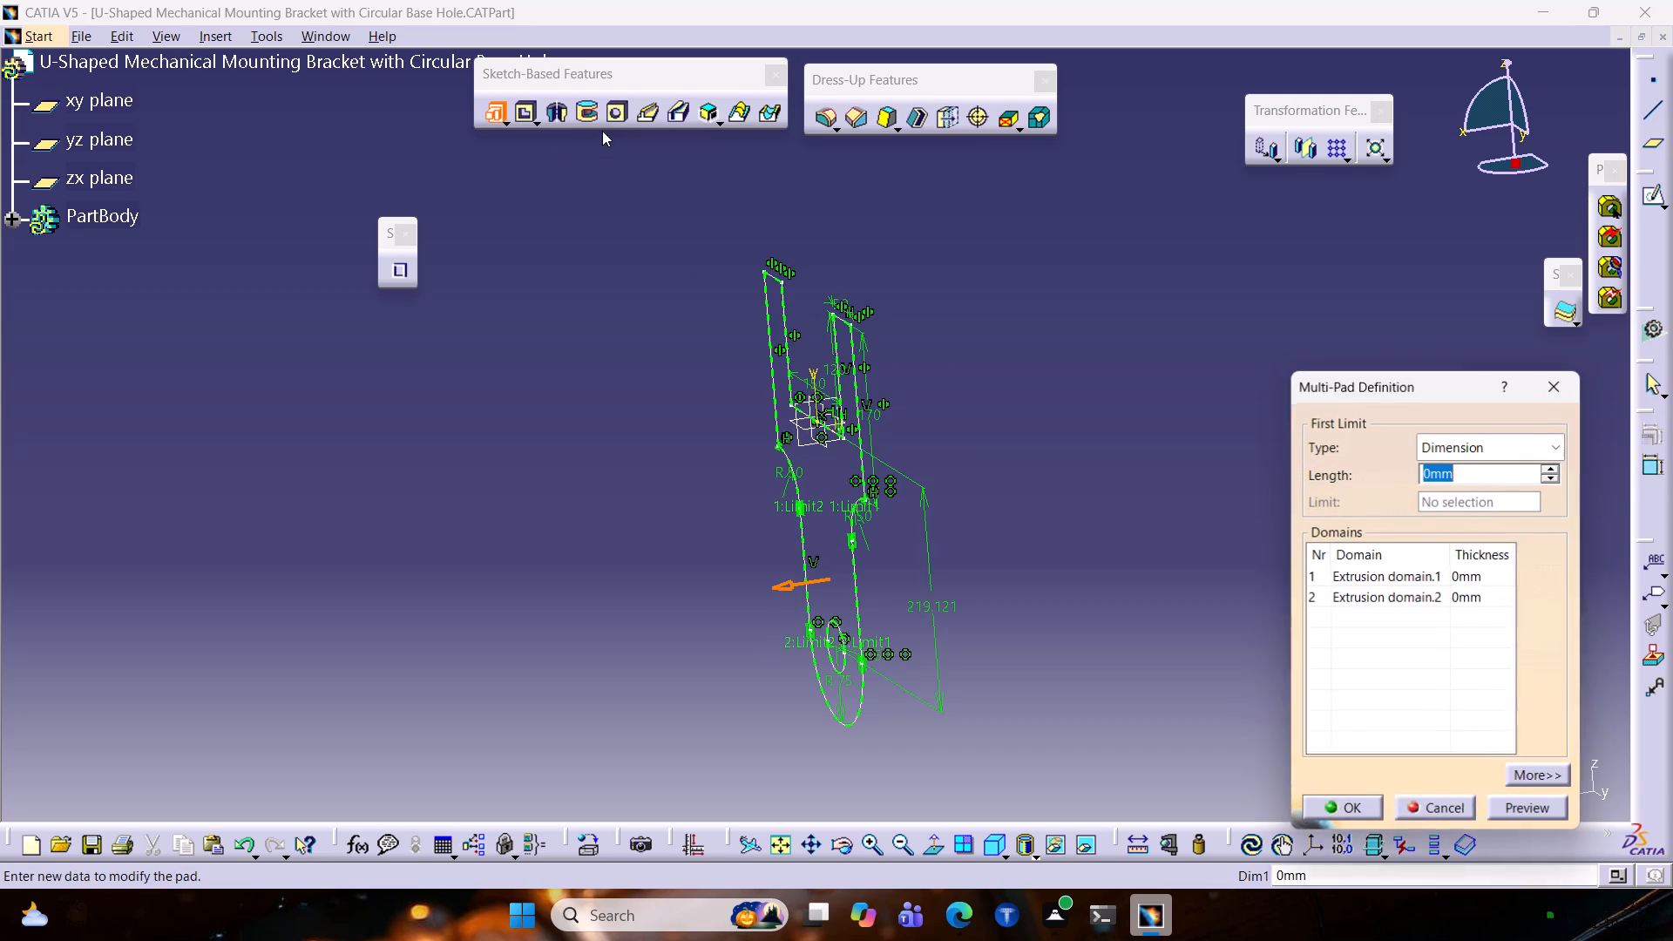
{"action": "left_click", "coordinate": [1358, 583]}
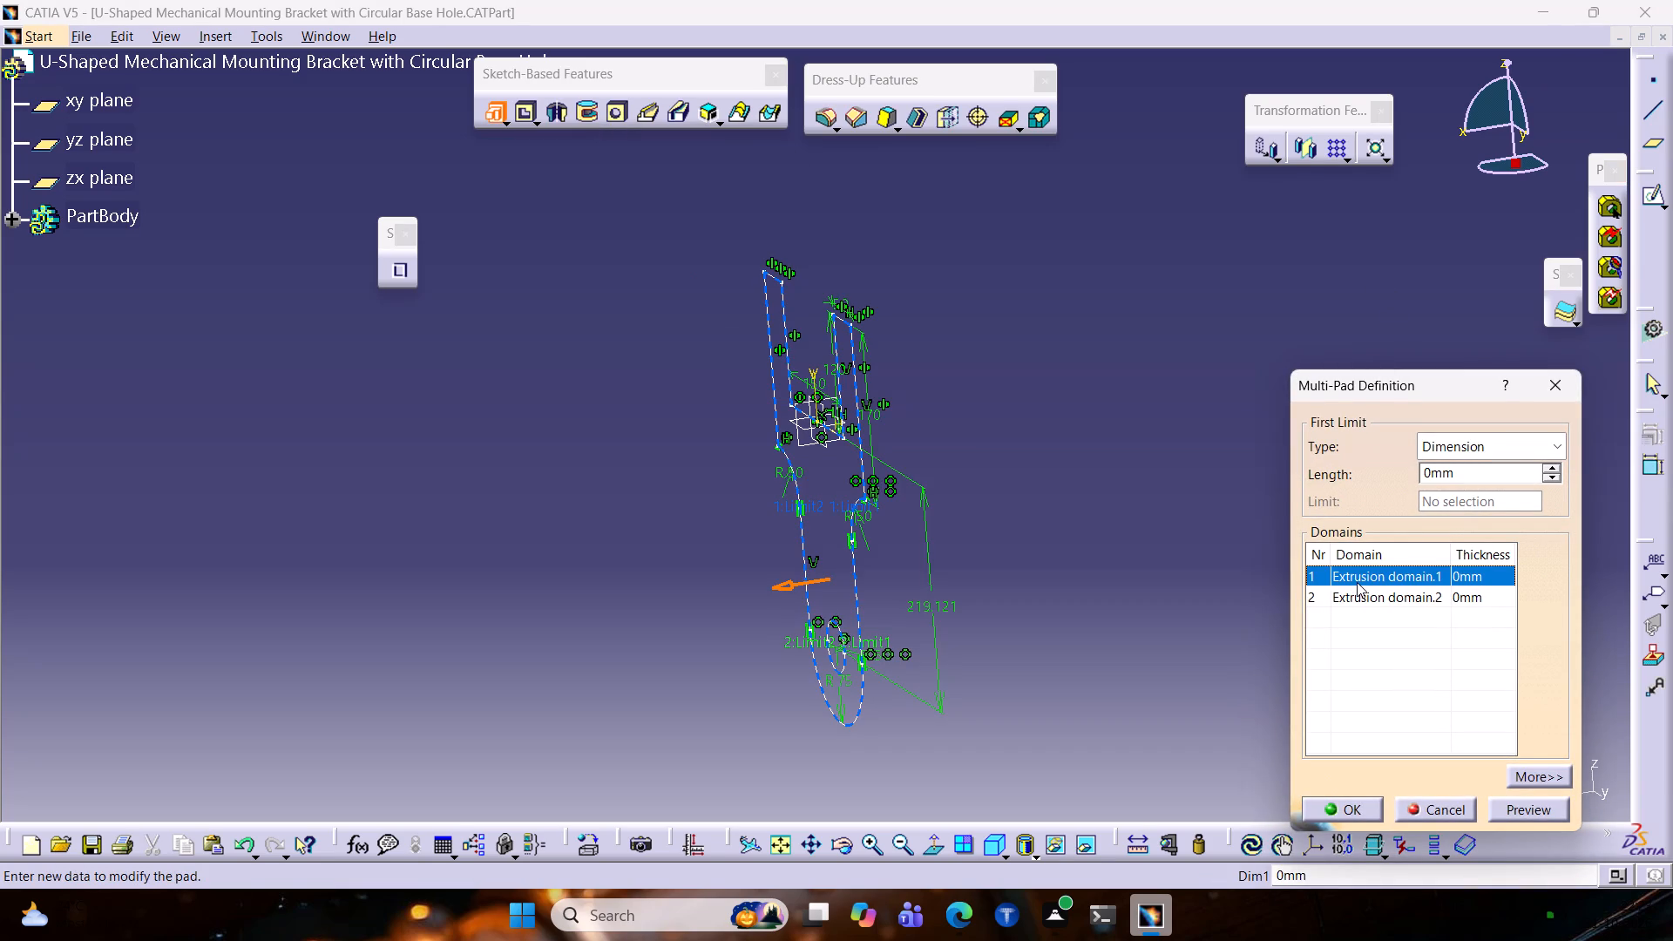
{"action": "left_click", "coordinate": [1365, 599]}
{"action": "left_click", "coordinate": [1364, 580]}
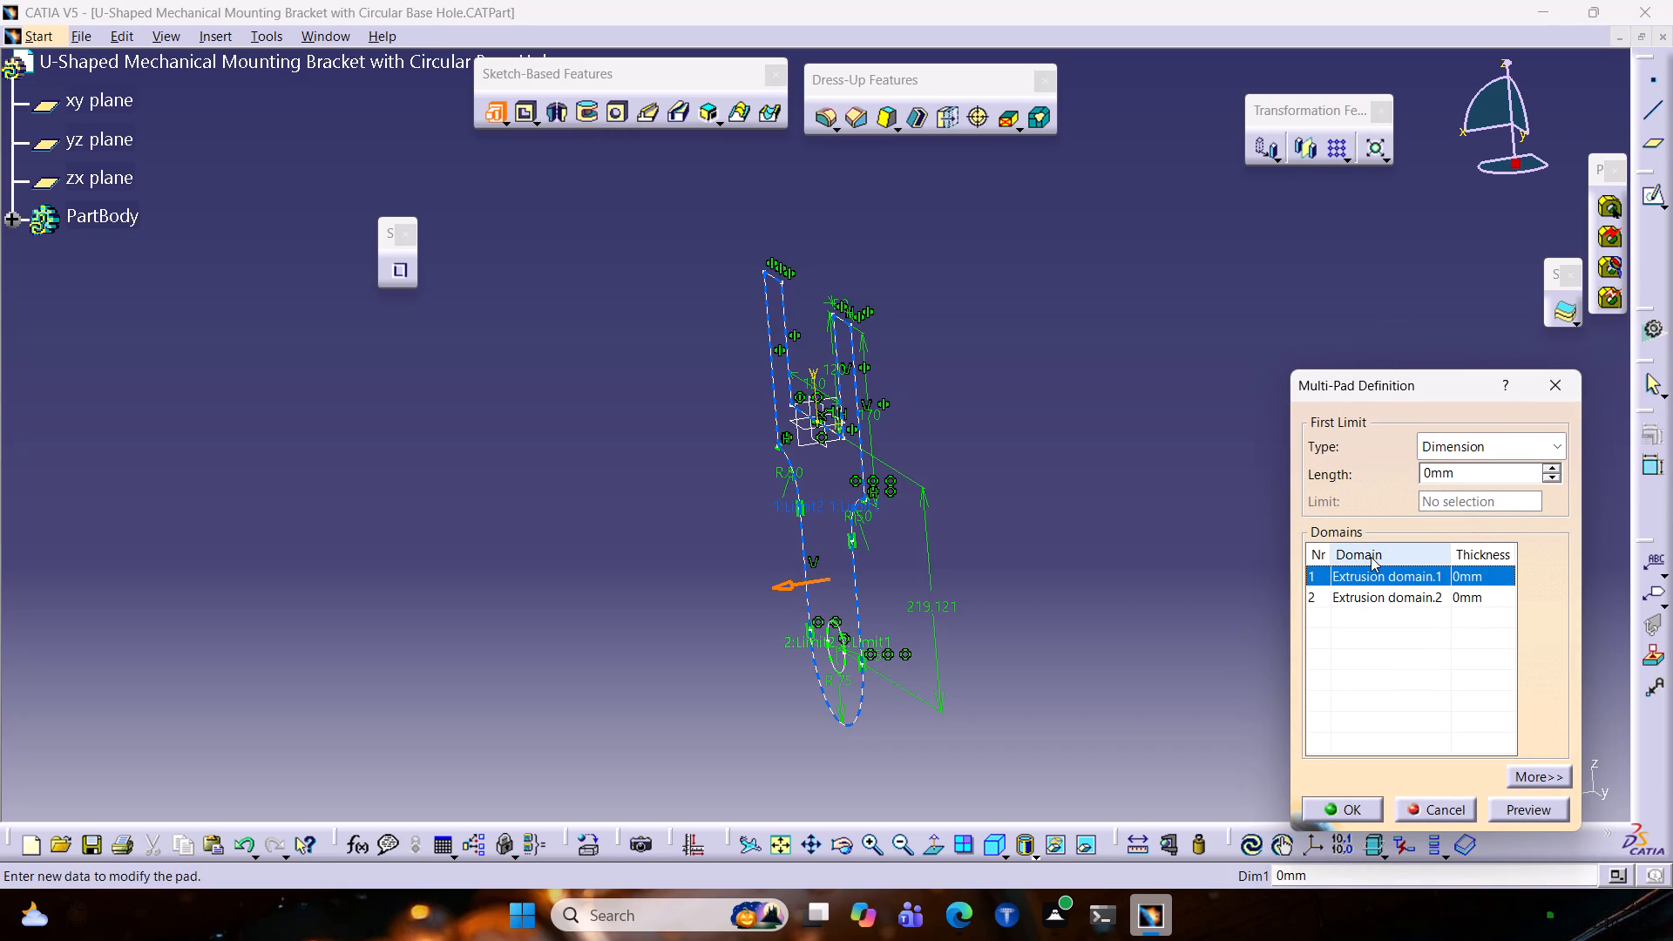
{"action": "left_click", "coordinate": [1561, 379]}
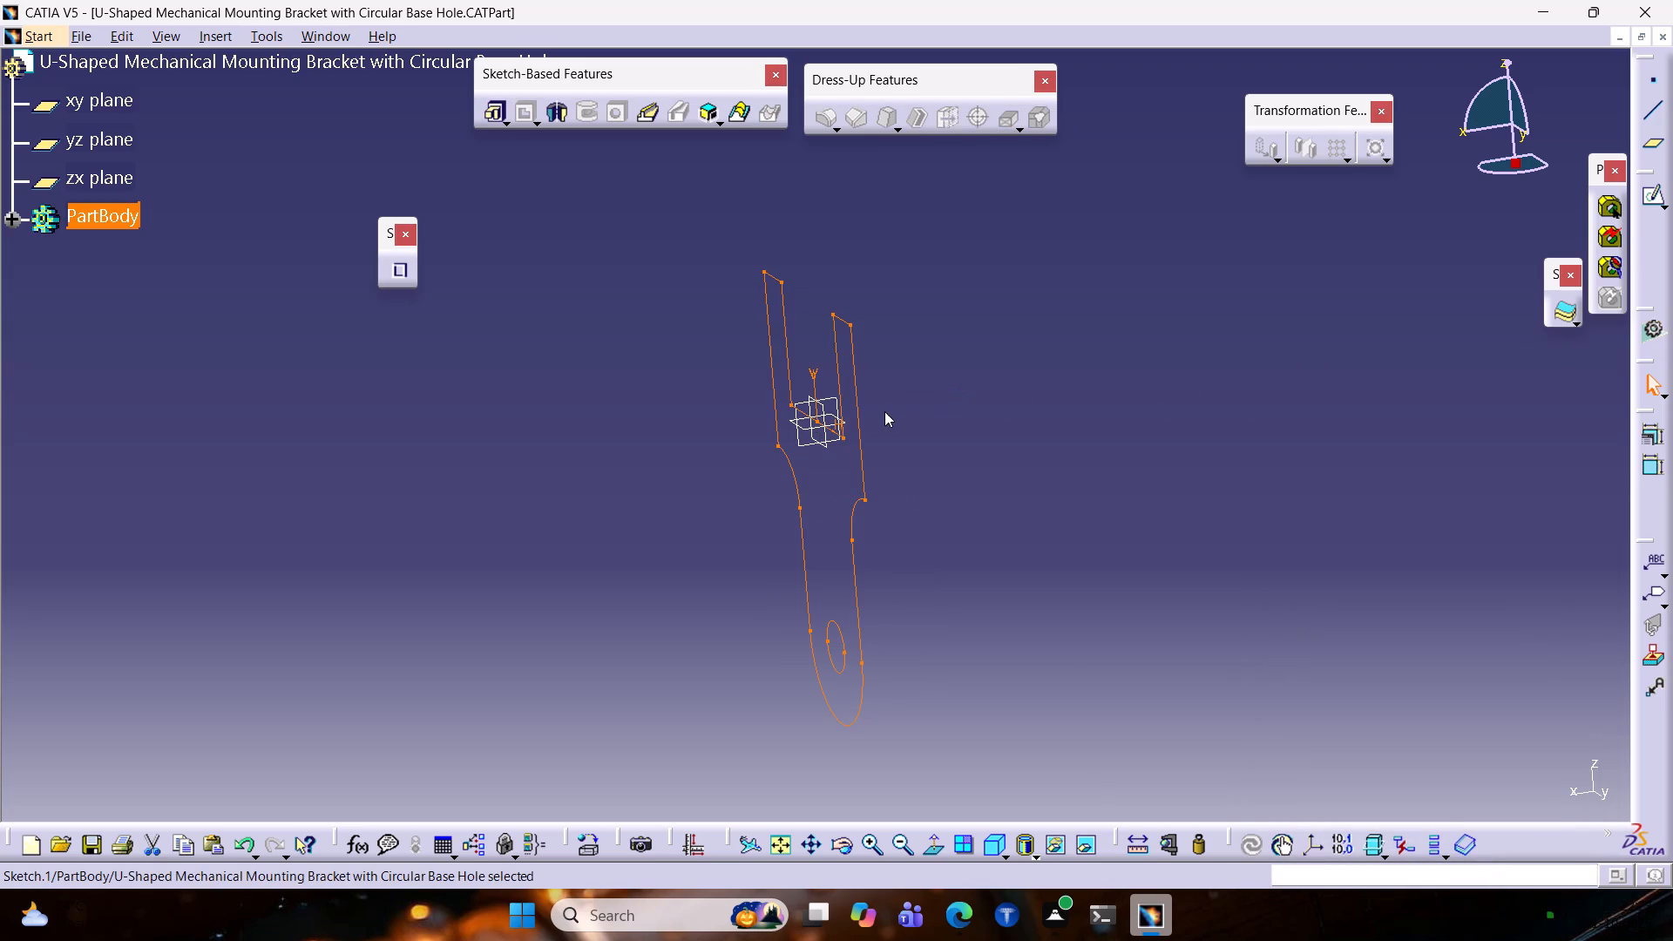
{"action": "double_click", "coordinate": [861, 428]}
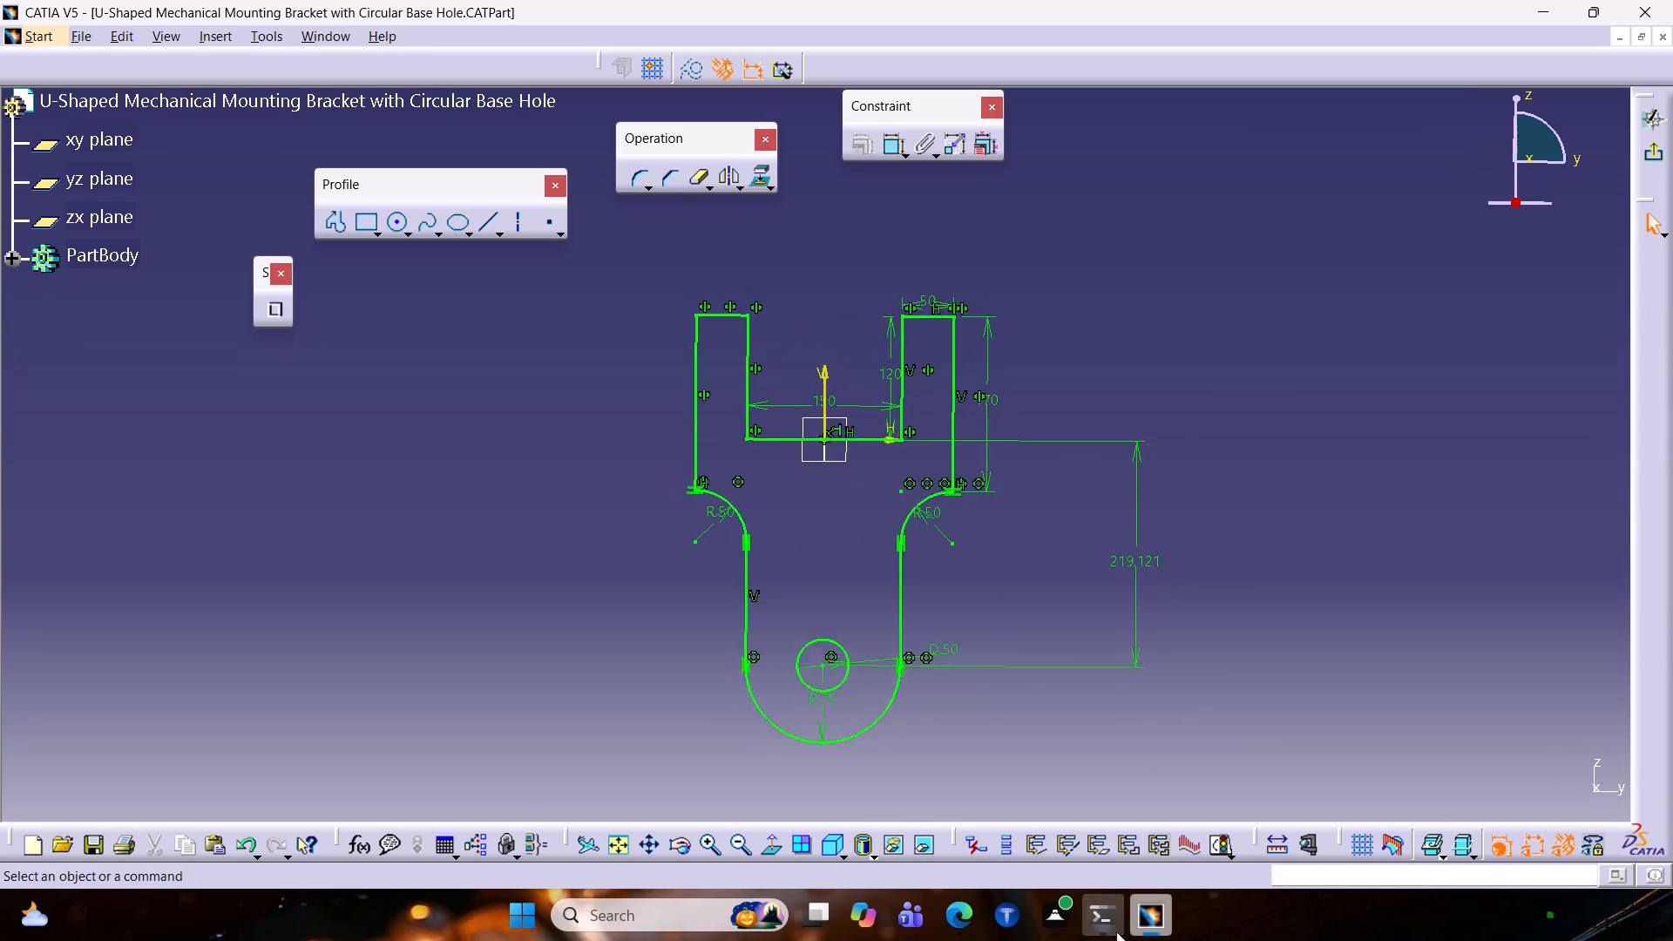
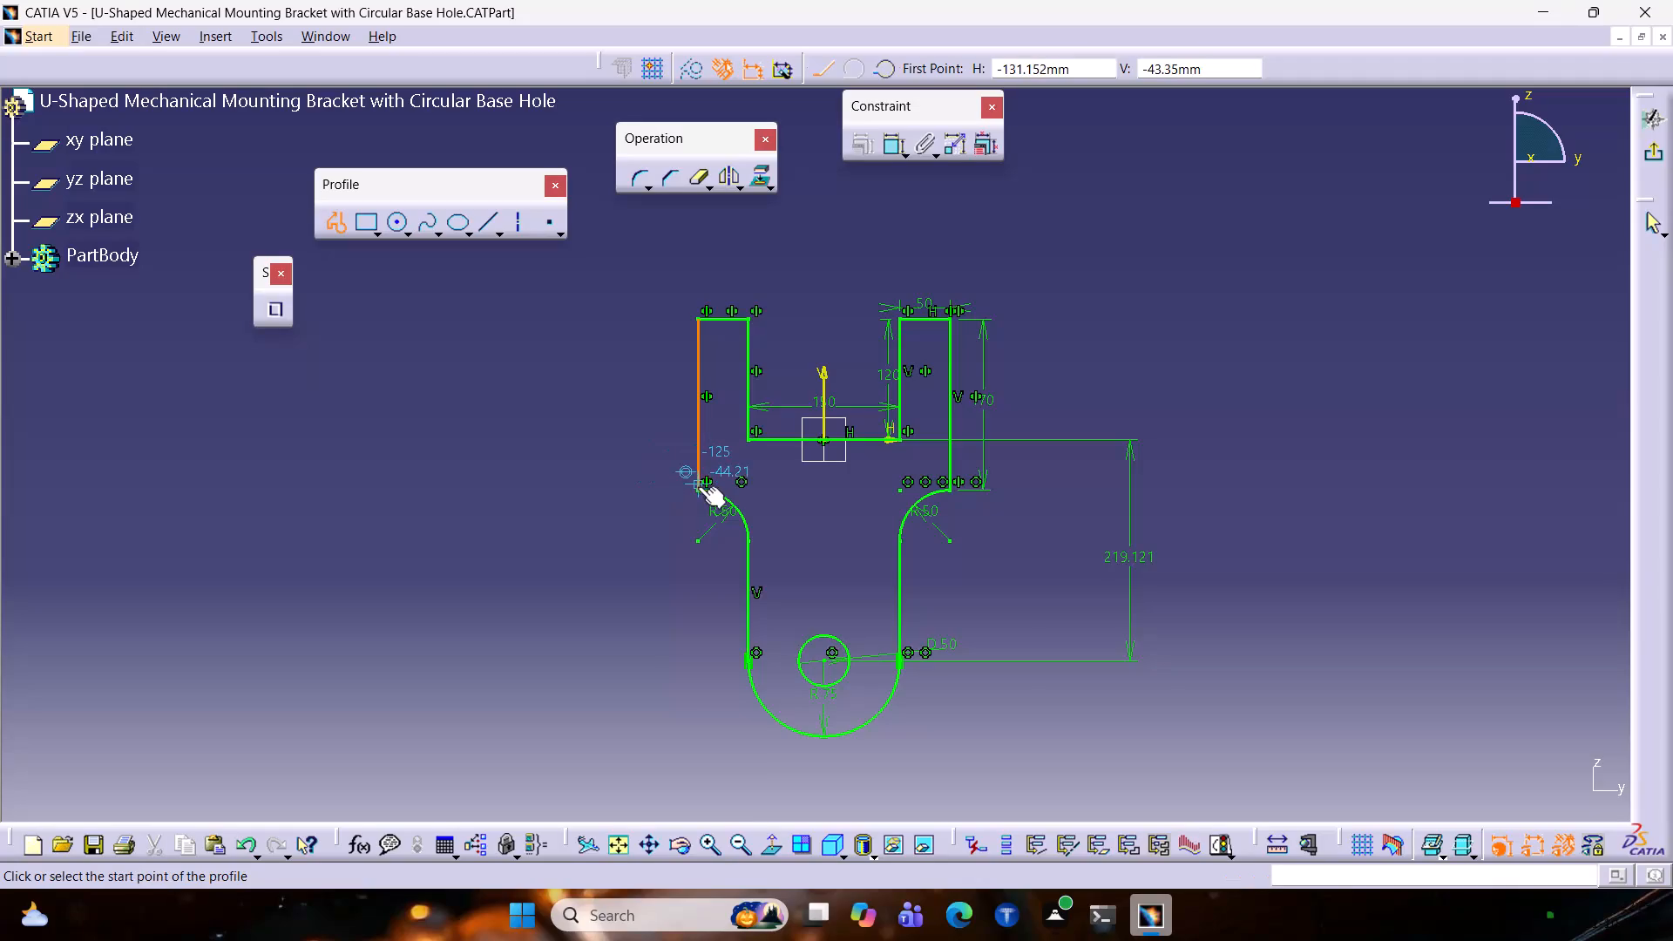
Draw a horizontal line joining the lower ends of the two arms' outer vertical edges, above the corner arcs.
{"action": "left_click", "coordinate": [698, 489]}
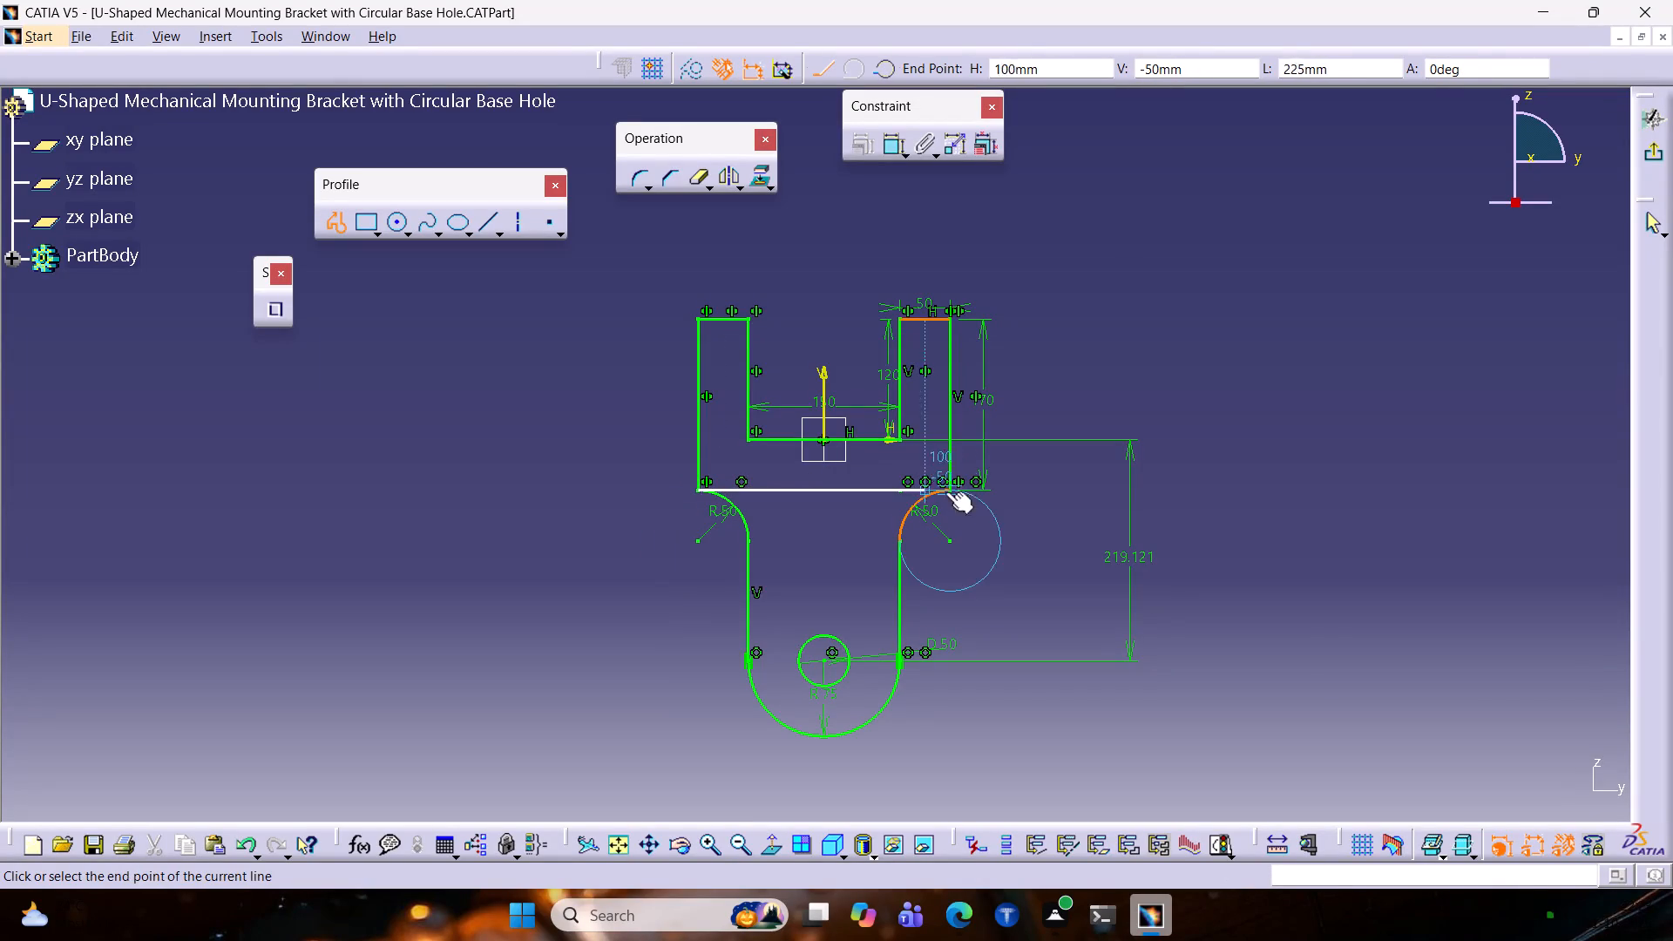
{"action": "left_click", "coordinate": [955, 491]}
{"action": "key", "text": "grave"}
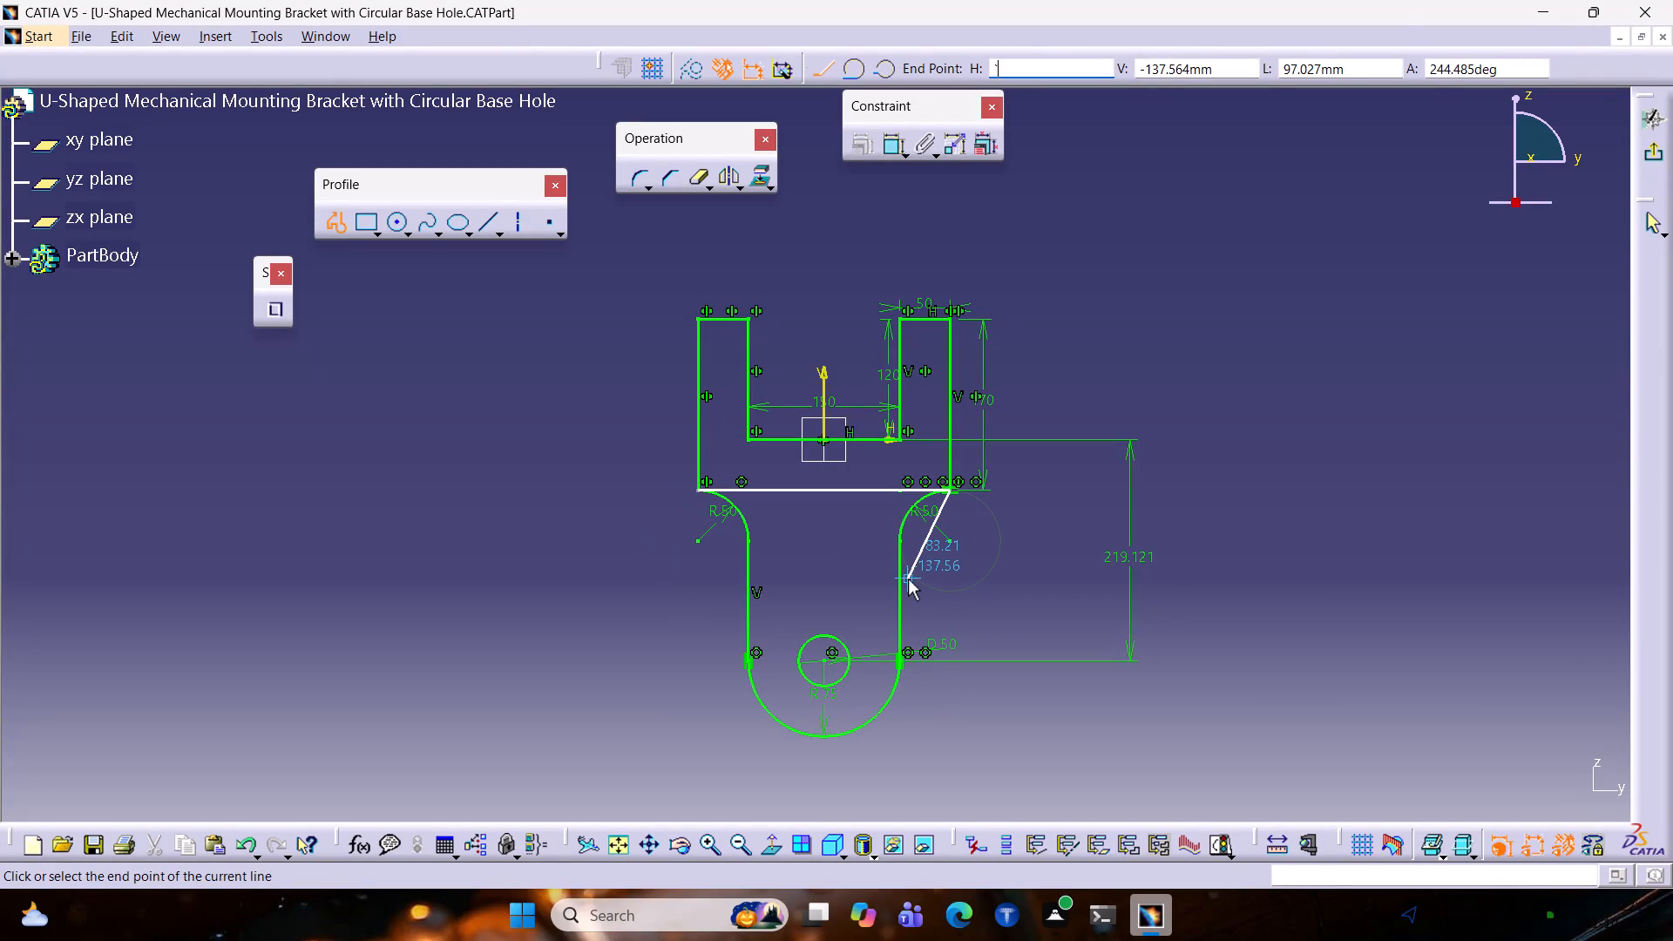
{"action": "key", "text": "Escape"}
{"action": "key", "text": "Escape"}
{"action": "key", "text": "Escape"}
{"action": "key", "text": "Escape"}
{"action": "left_click", "coordinate": [493, 6]}
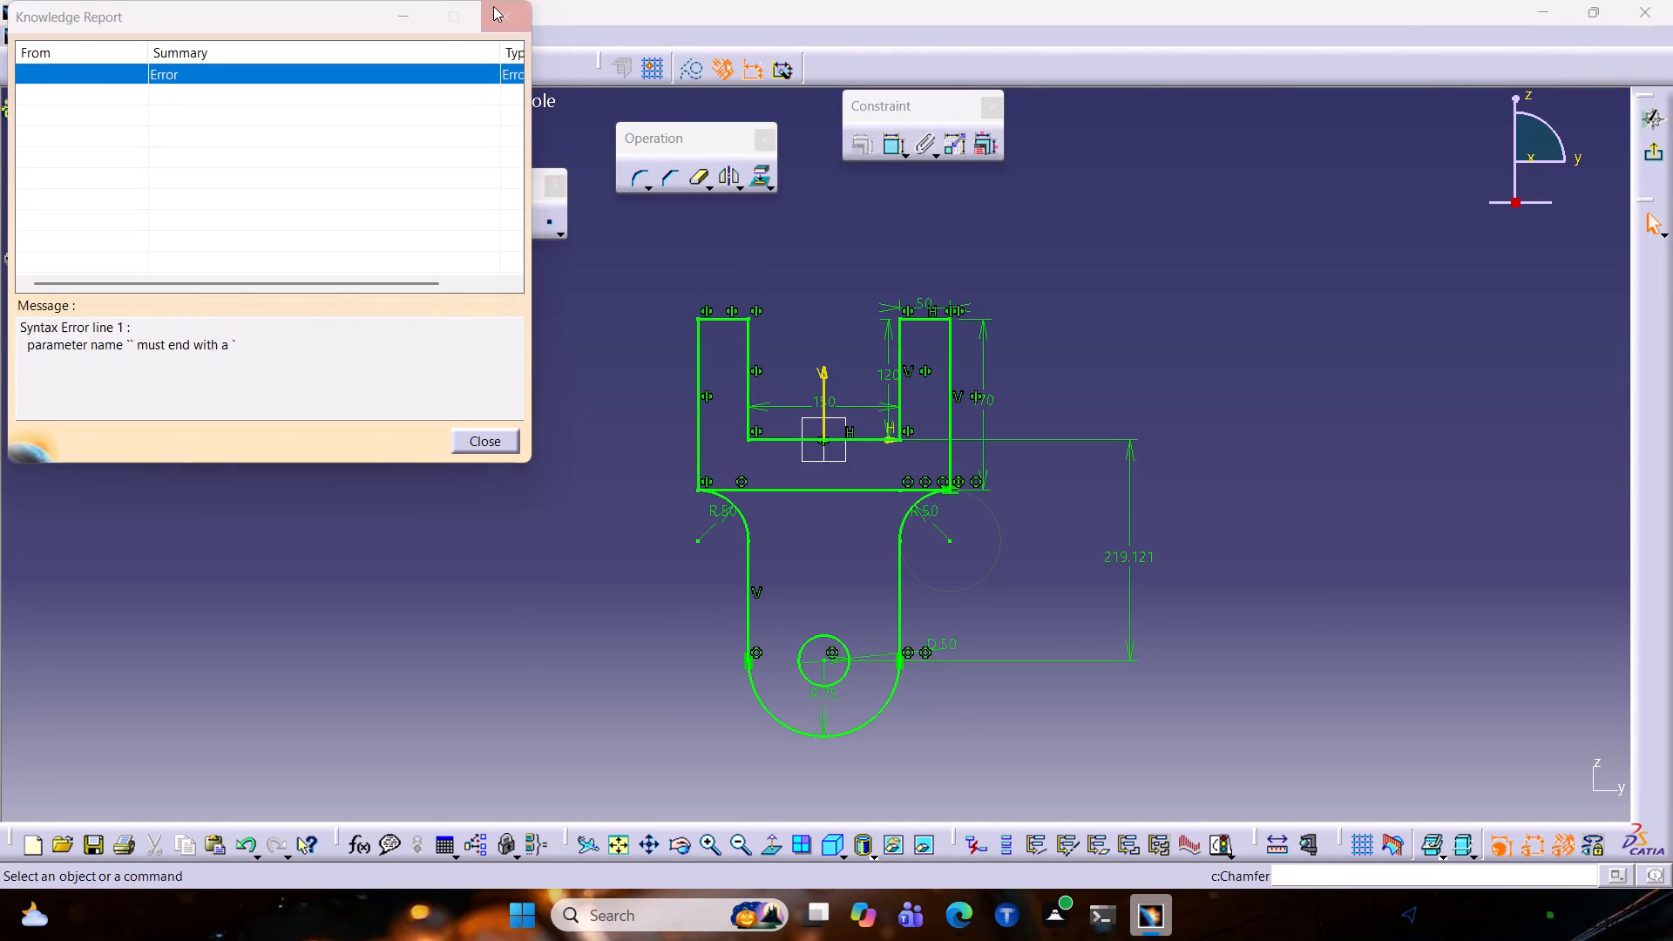
Convert the horizontal line between the two arms' lower ends into a construction element.
{"action": "left_click", "coordinate": [845, 488]}
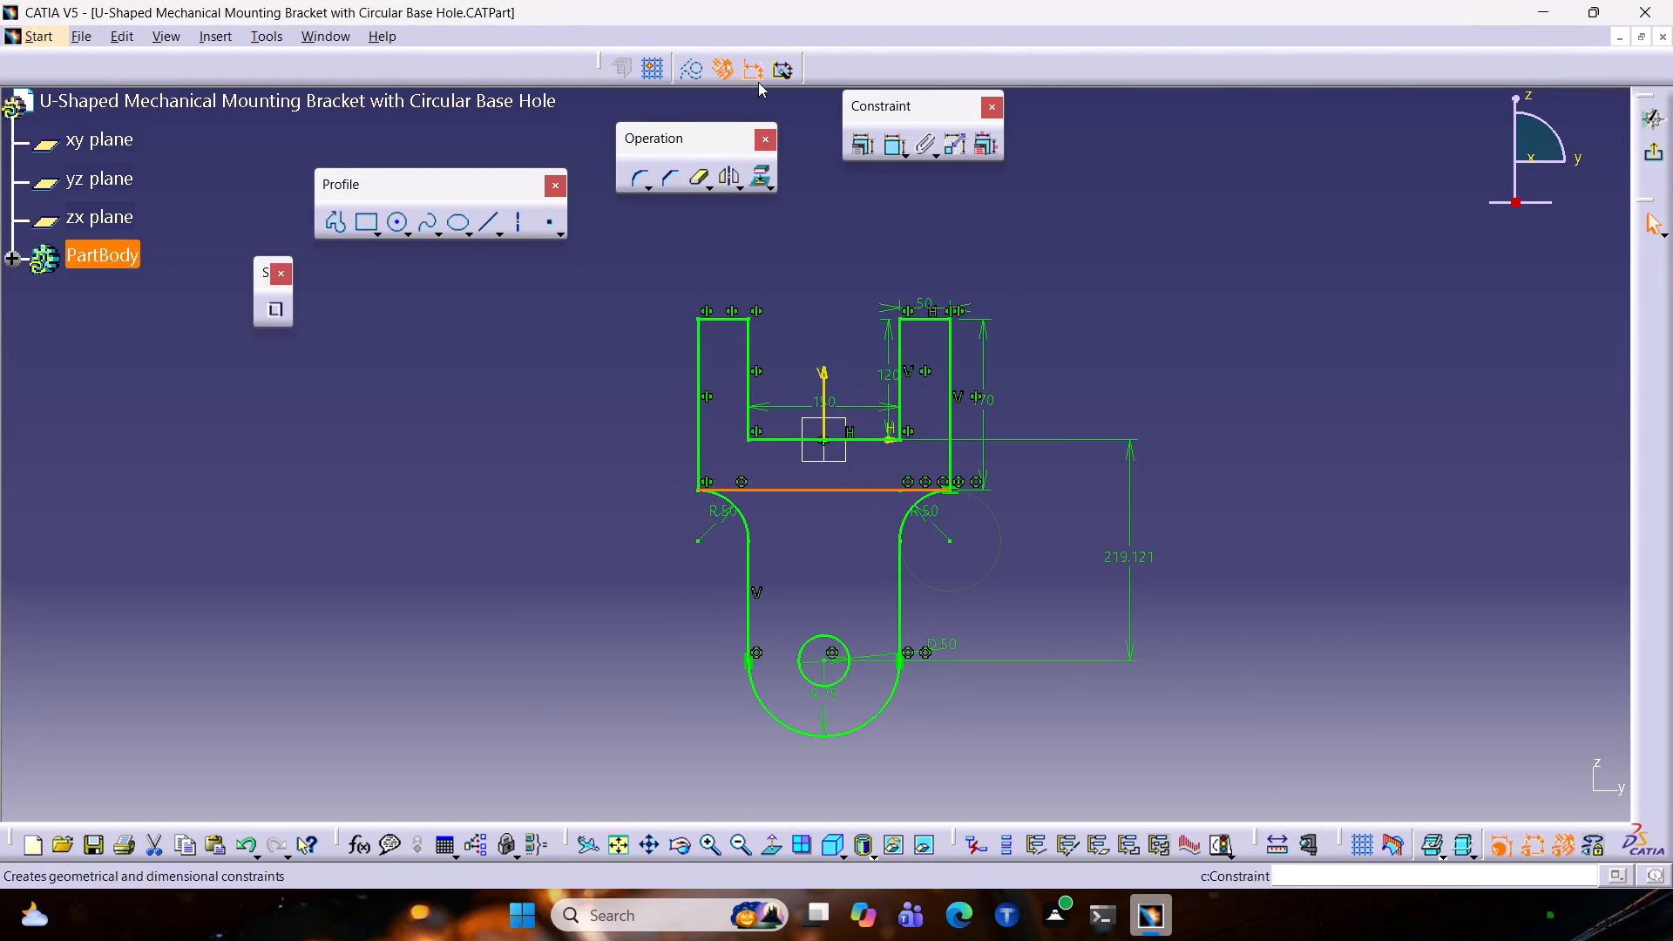
{"action": "left_click", "coordinate": [686, 66]}
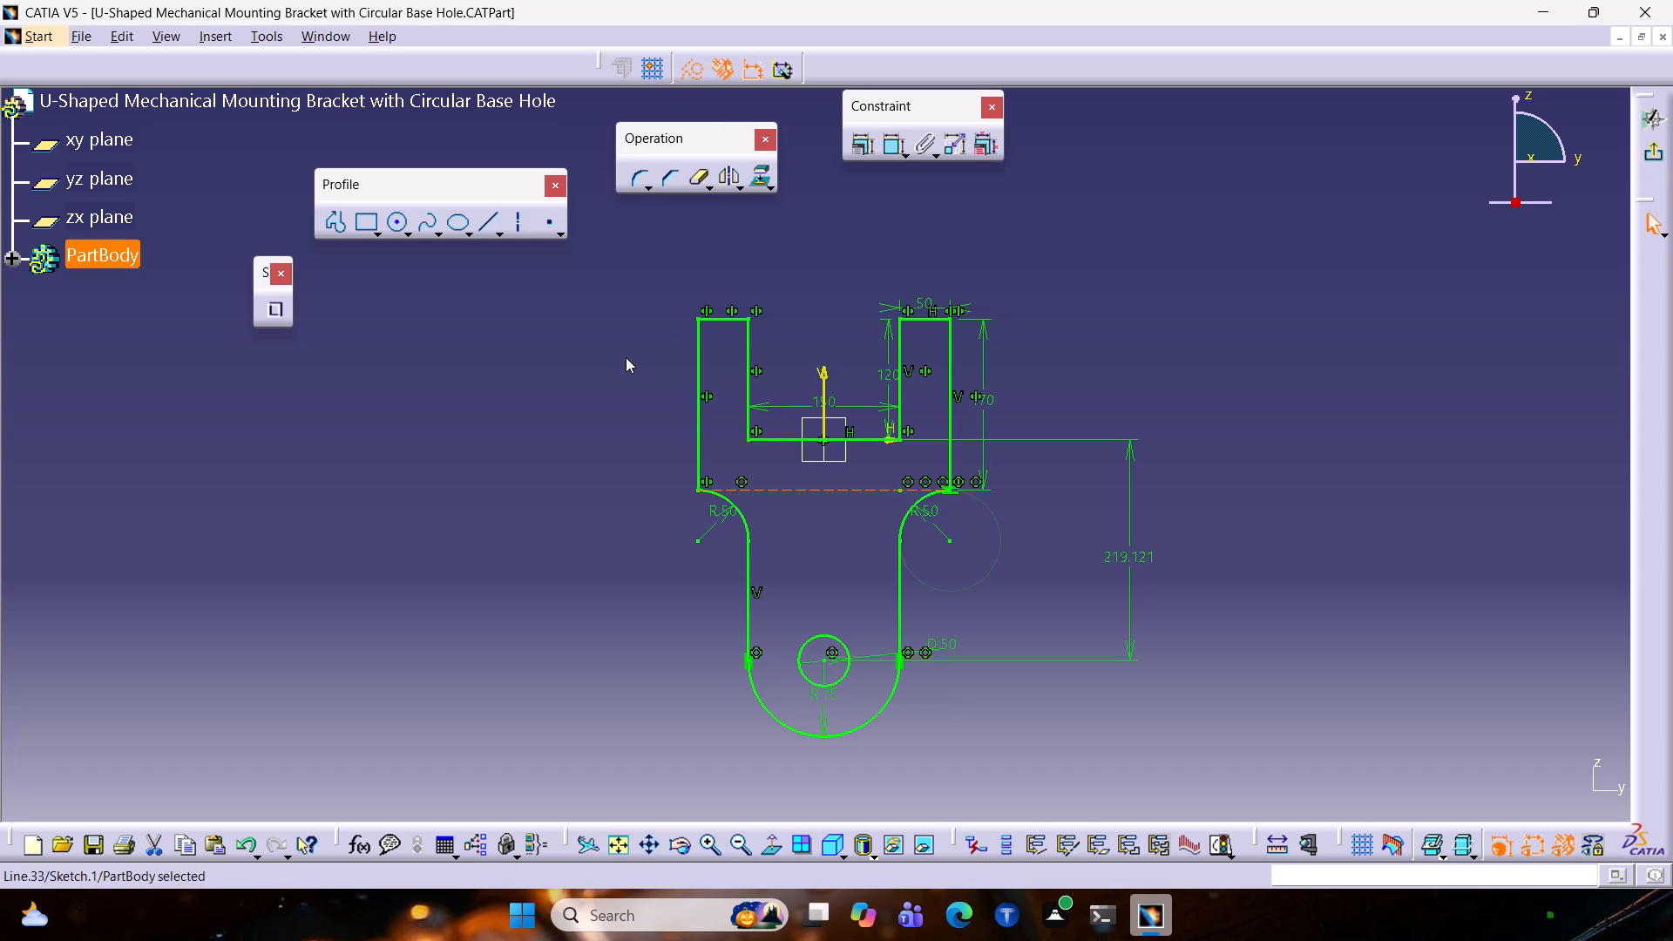
{"action": "left_click", "coordinate": [623, 358]}
Apply Quick Trim in Break and Keep mode to the left arm's outer edge, both corner arcs, both lower vertical lines and the bottom arc.
{"action": "double_click", "coordinate": [696, 177]}
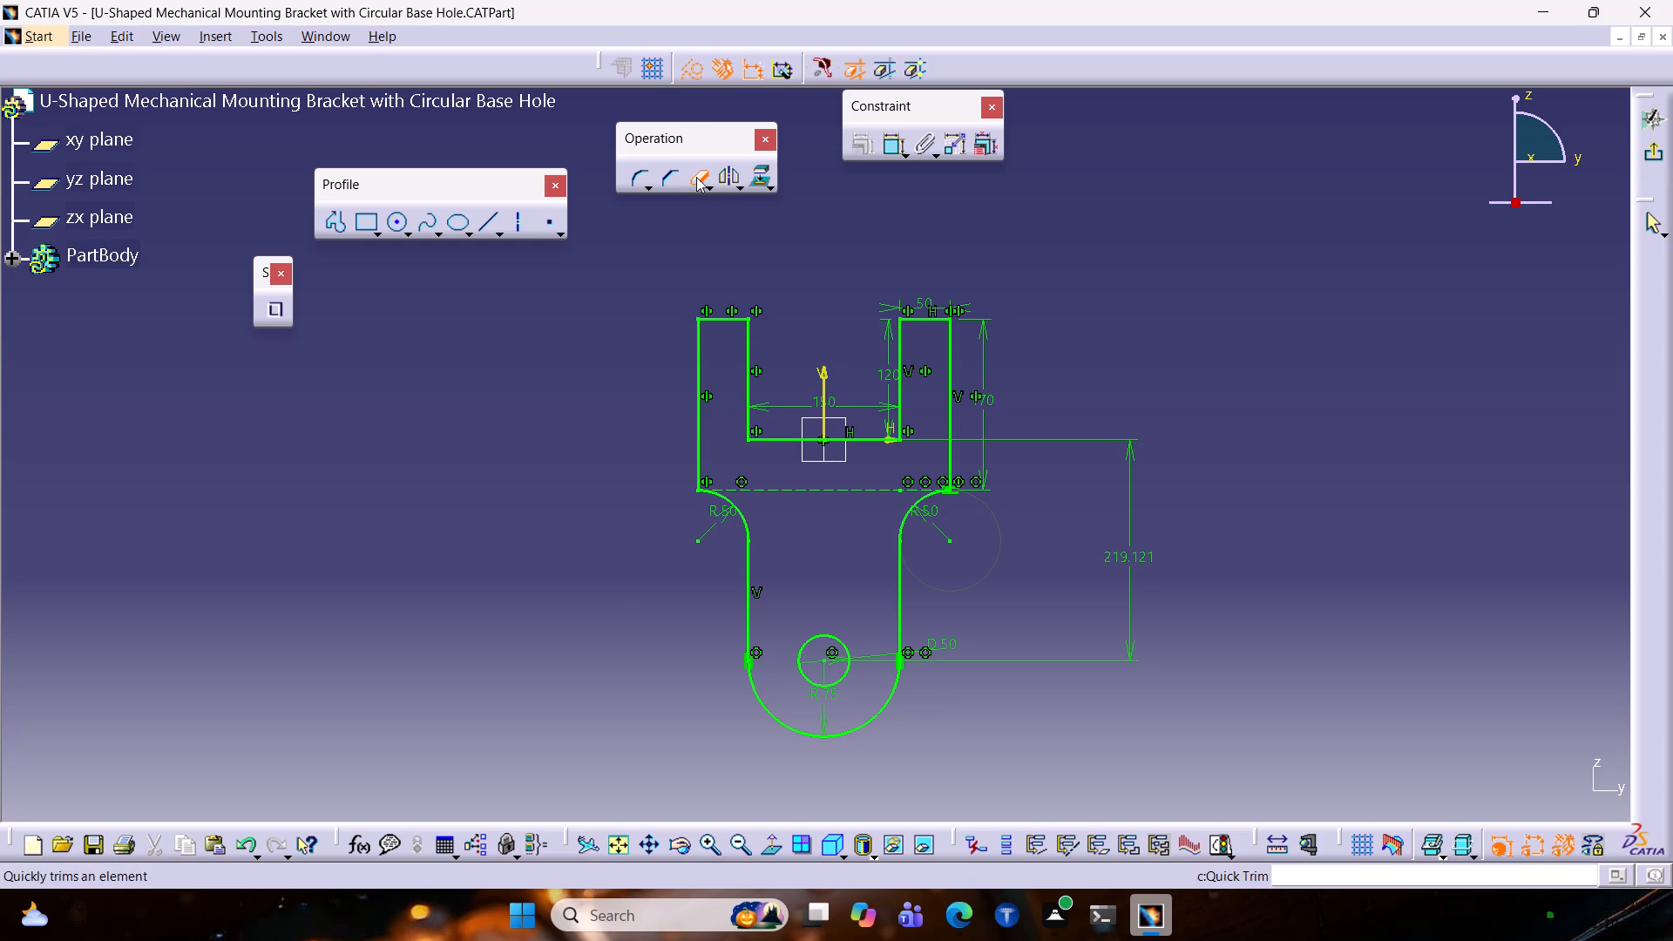
{"action": "left_click", "coordinate": [906, 71]}
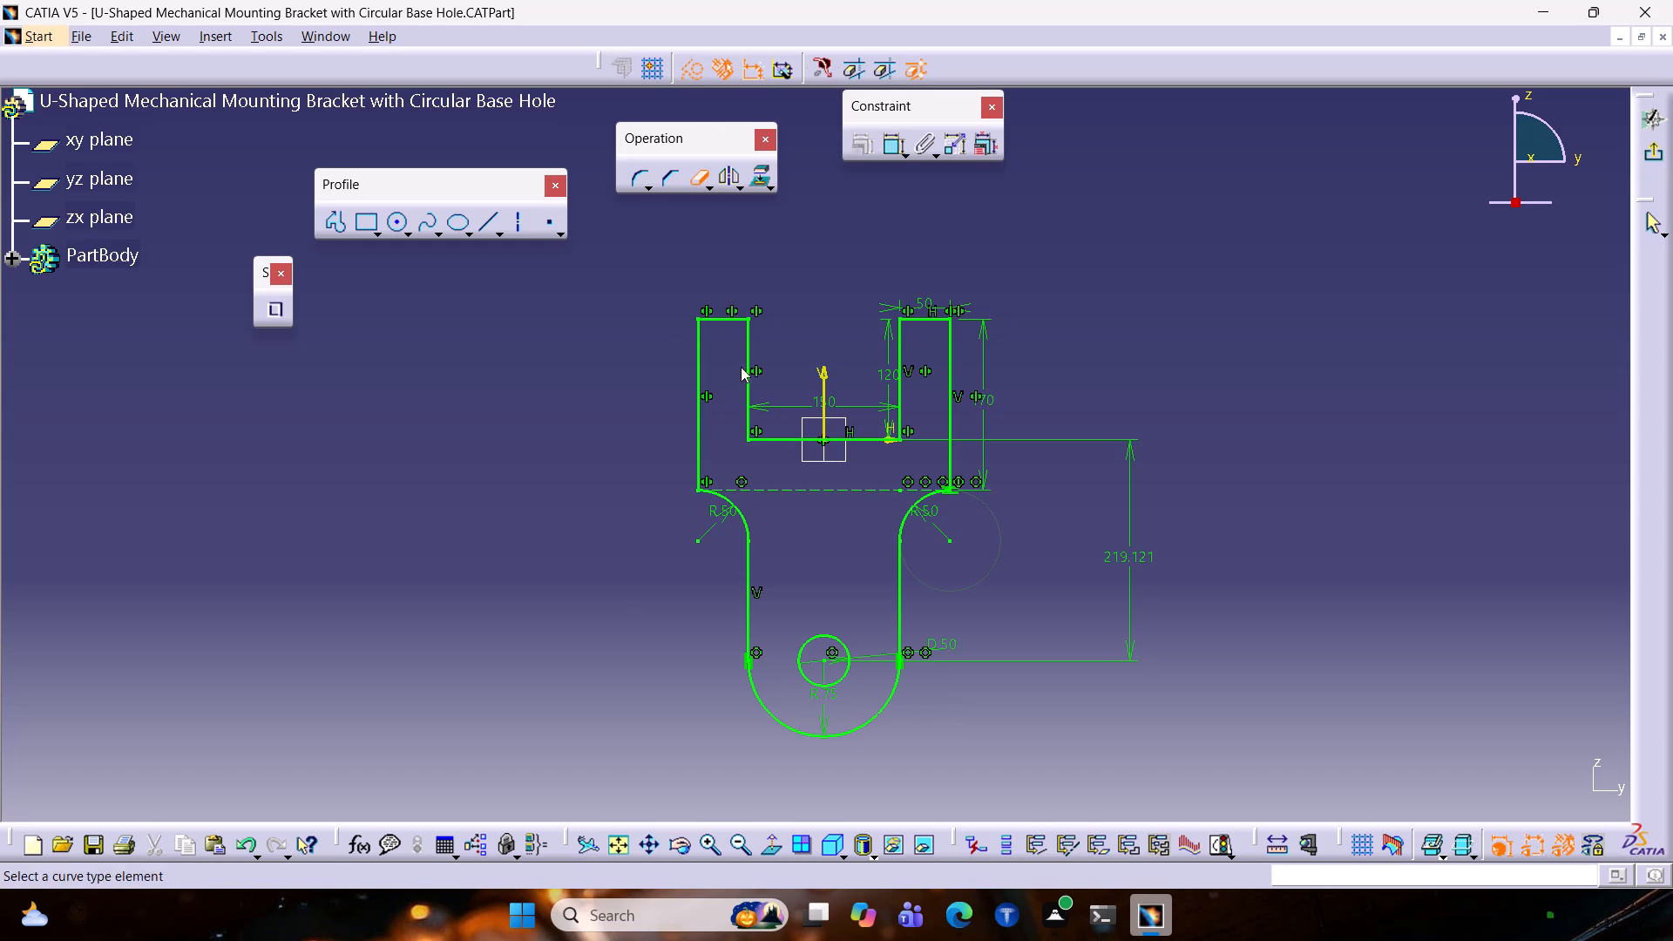
{"action": "left_click", "coordinate": [697, 391]}
{"action": "left_click", "coordinate": [731, 502]}
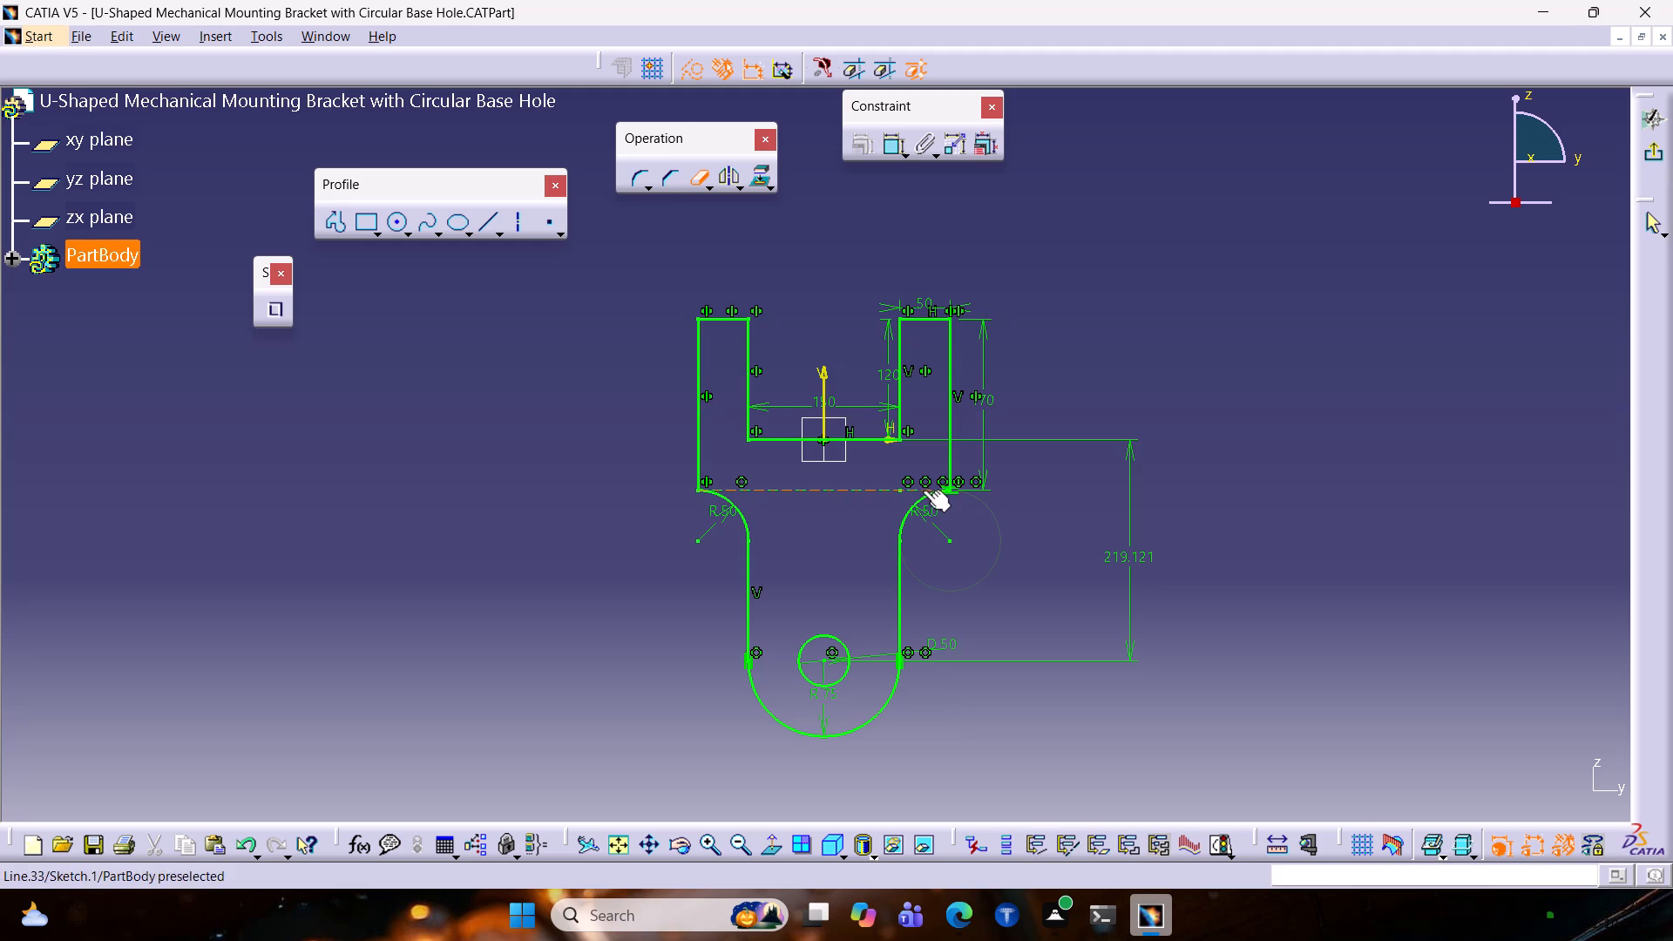
{"action": "left_click", "coordinate": [925, 499]}
{"action": "left_click", "coordinate": [898, 583]}
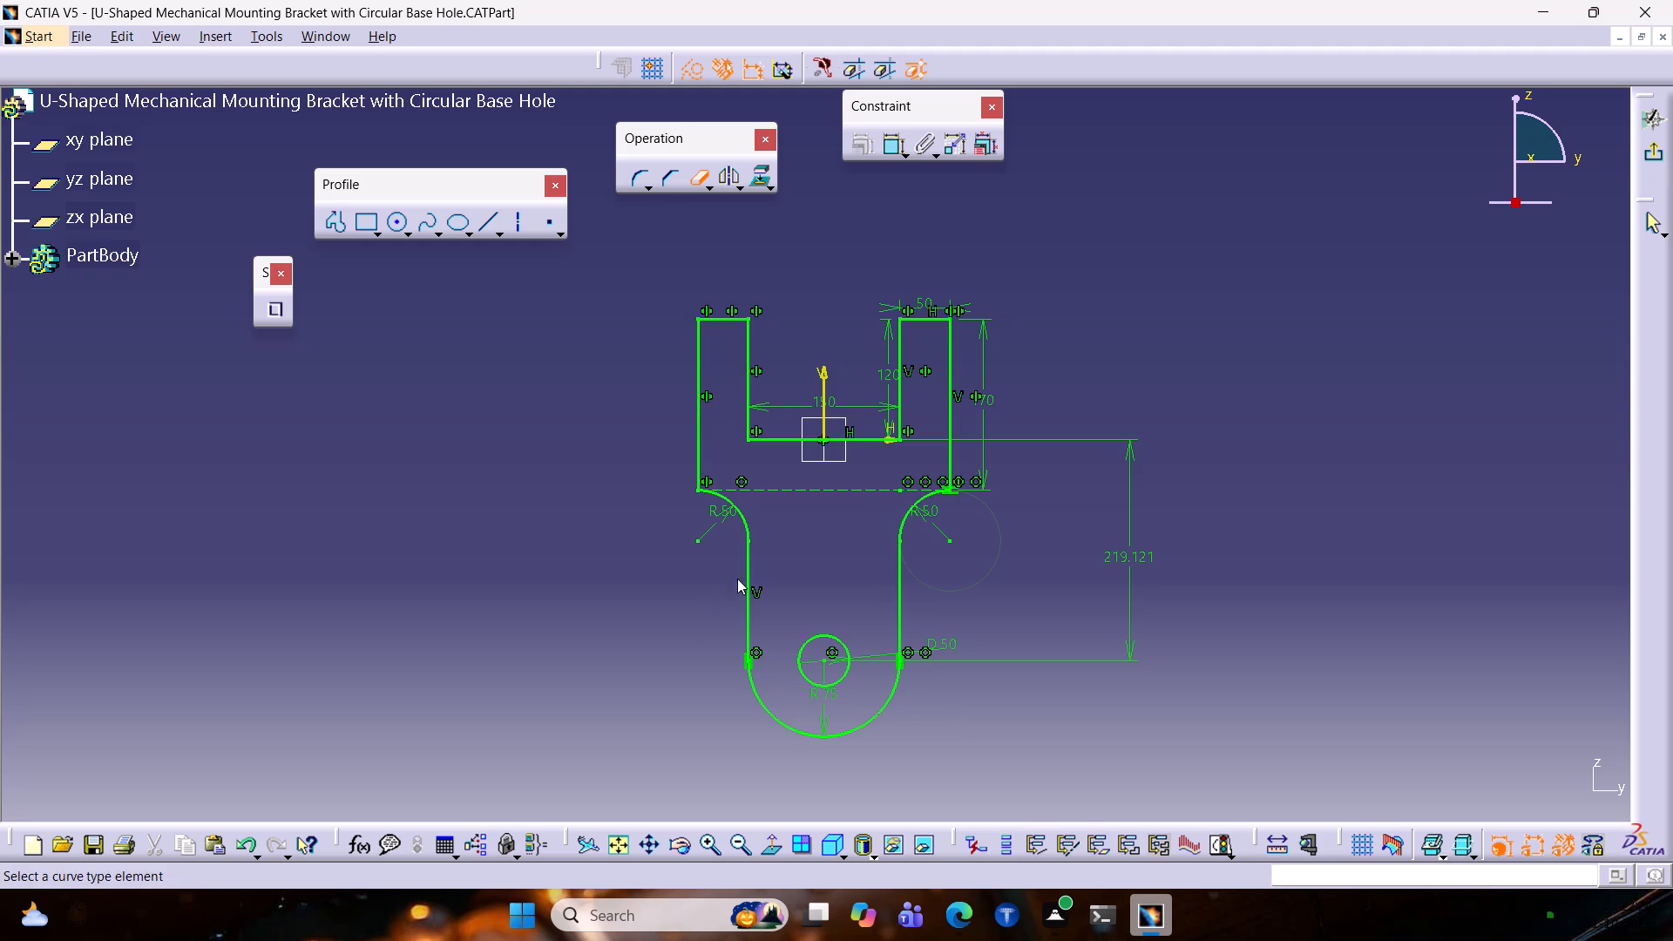
{"action": "left_click", "coordinate": [757, 559]}
{"action": "left_click", "coordinate": [749, 565]}
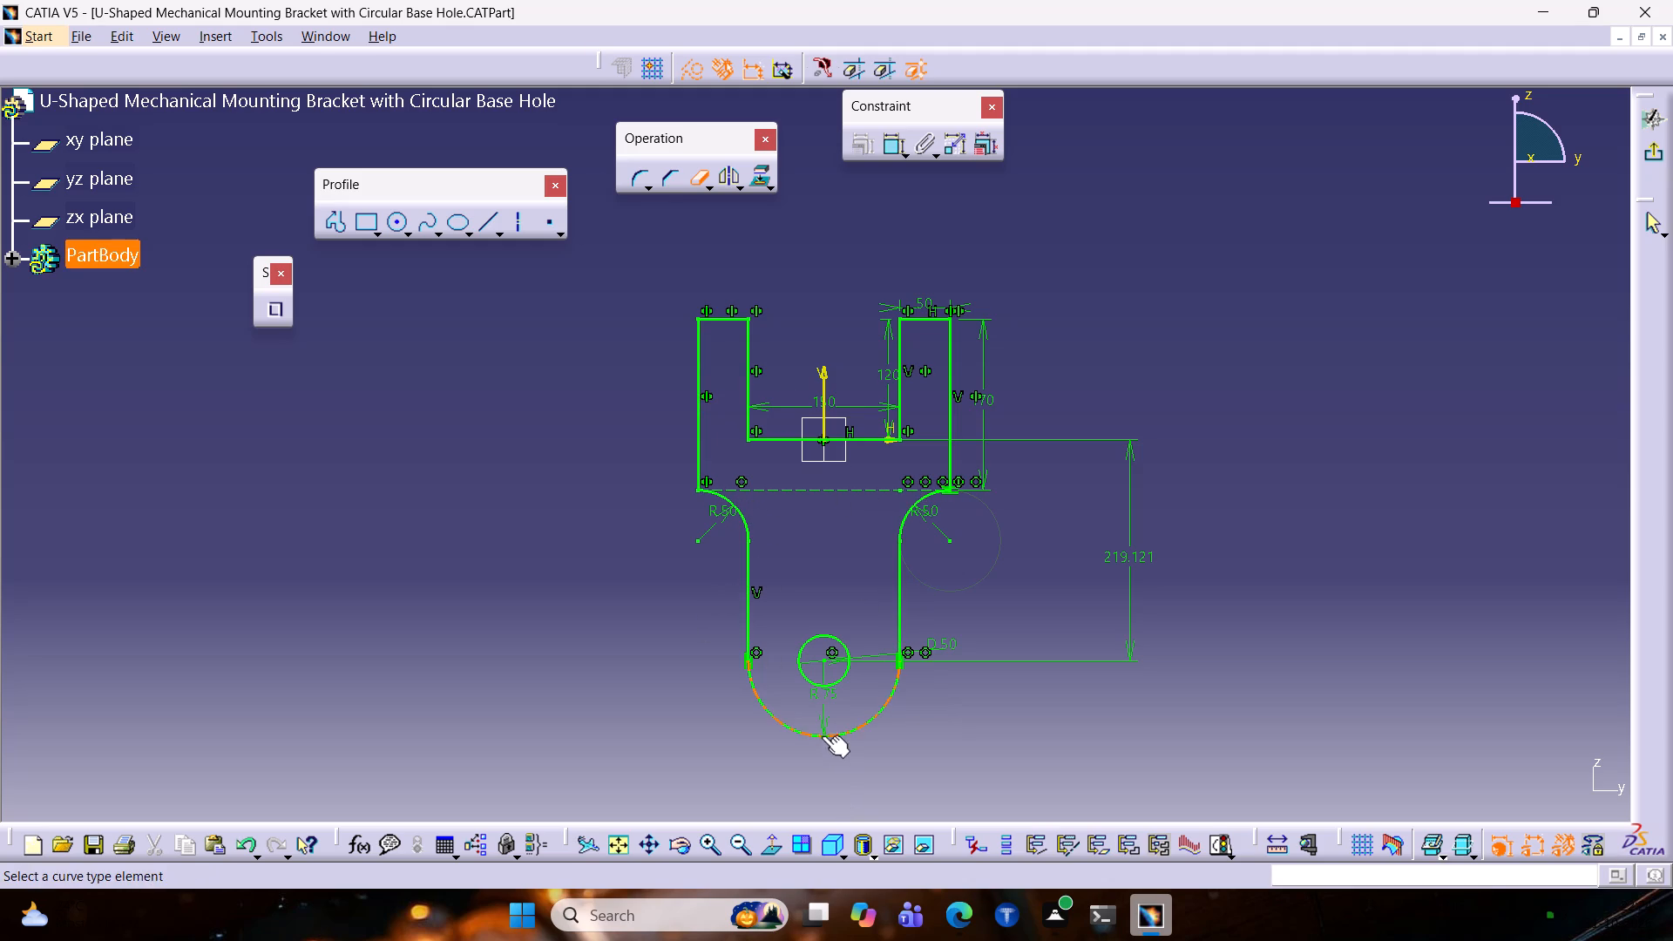
{"action": "left_click", "coordinate": [822, 735]}
Break and keep the right arm's outer, top and inner edges, accepting conversion of their lengths into distances, and exit the sketch.
{"action": "left_click", "coordinate": [948, 392]}
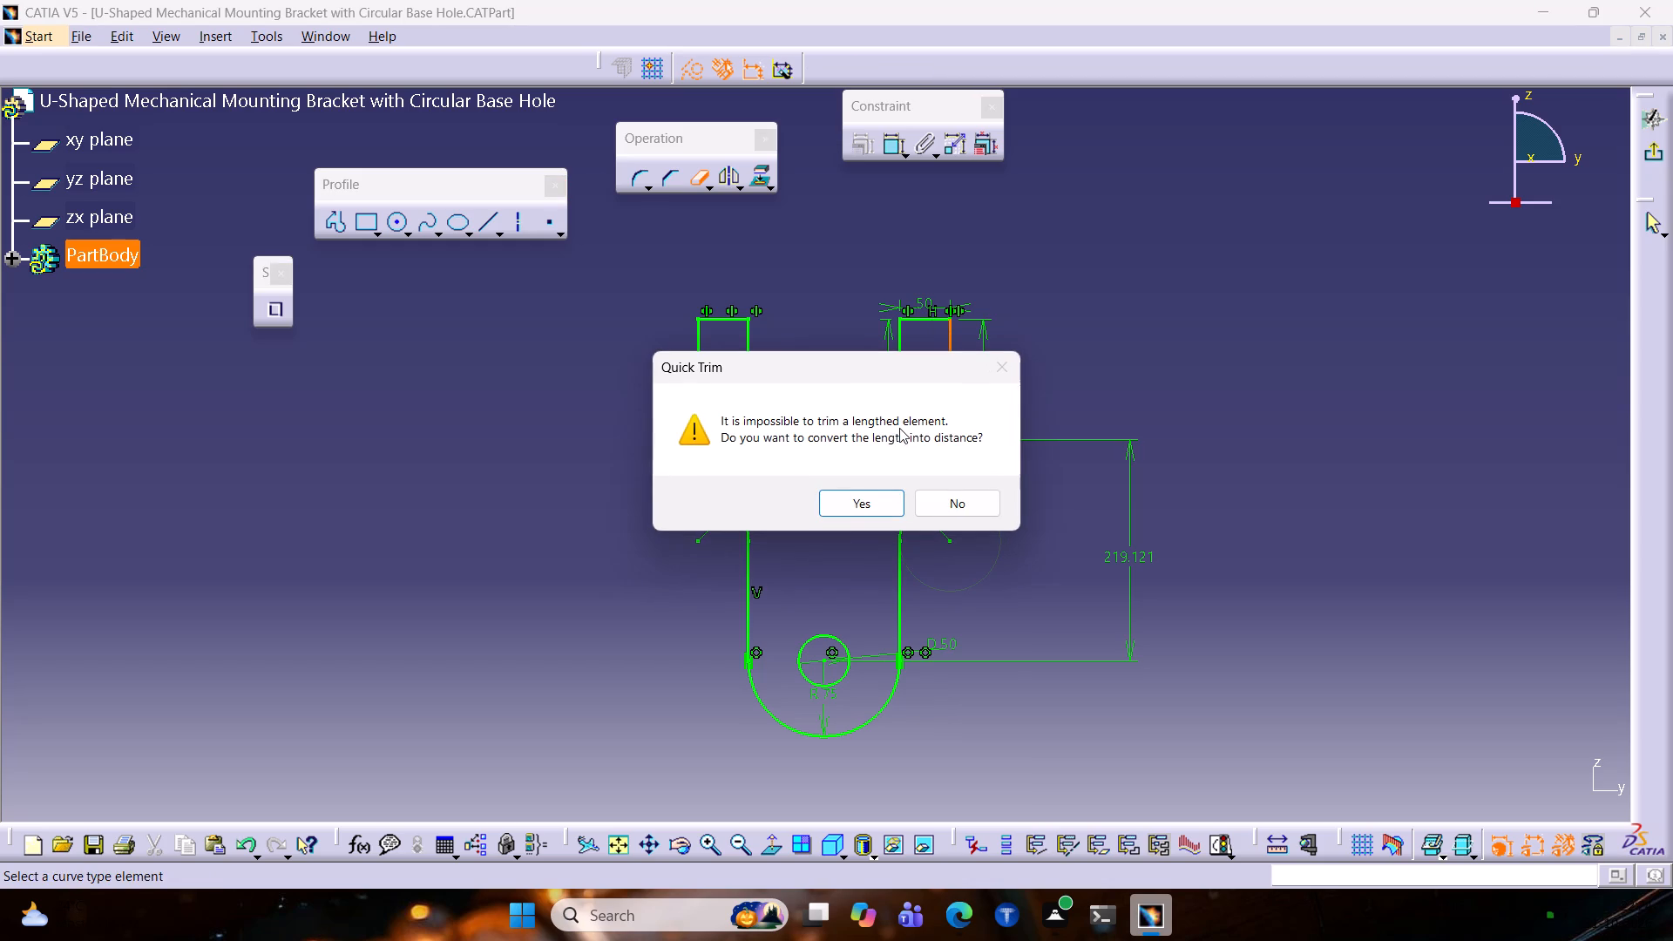
{"action": "left_click", "coordinate": [858, 510]}
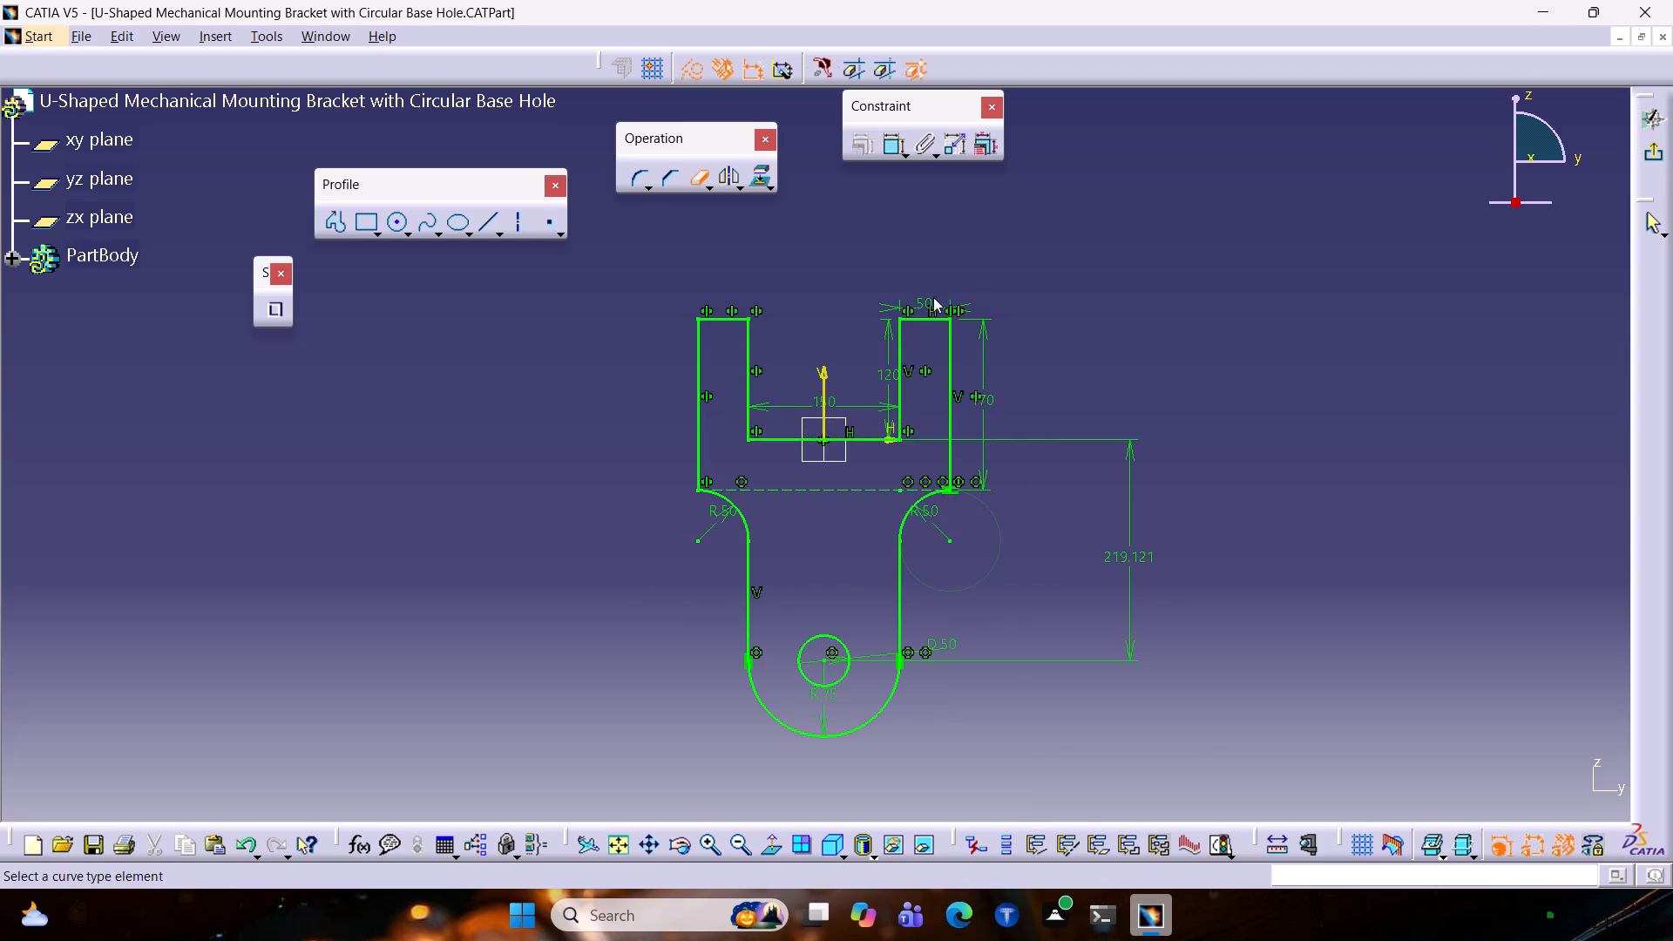
{"action": "left_click", "coordinate": [920, 322]}
{"action": "left_click", "coordinate": [861, 503]}
{"action": "left_click", "coordinate": [899, 355]}
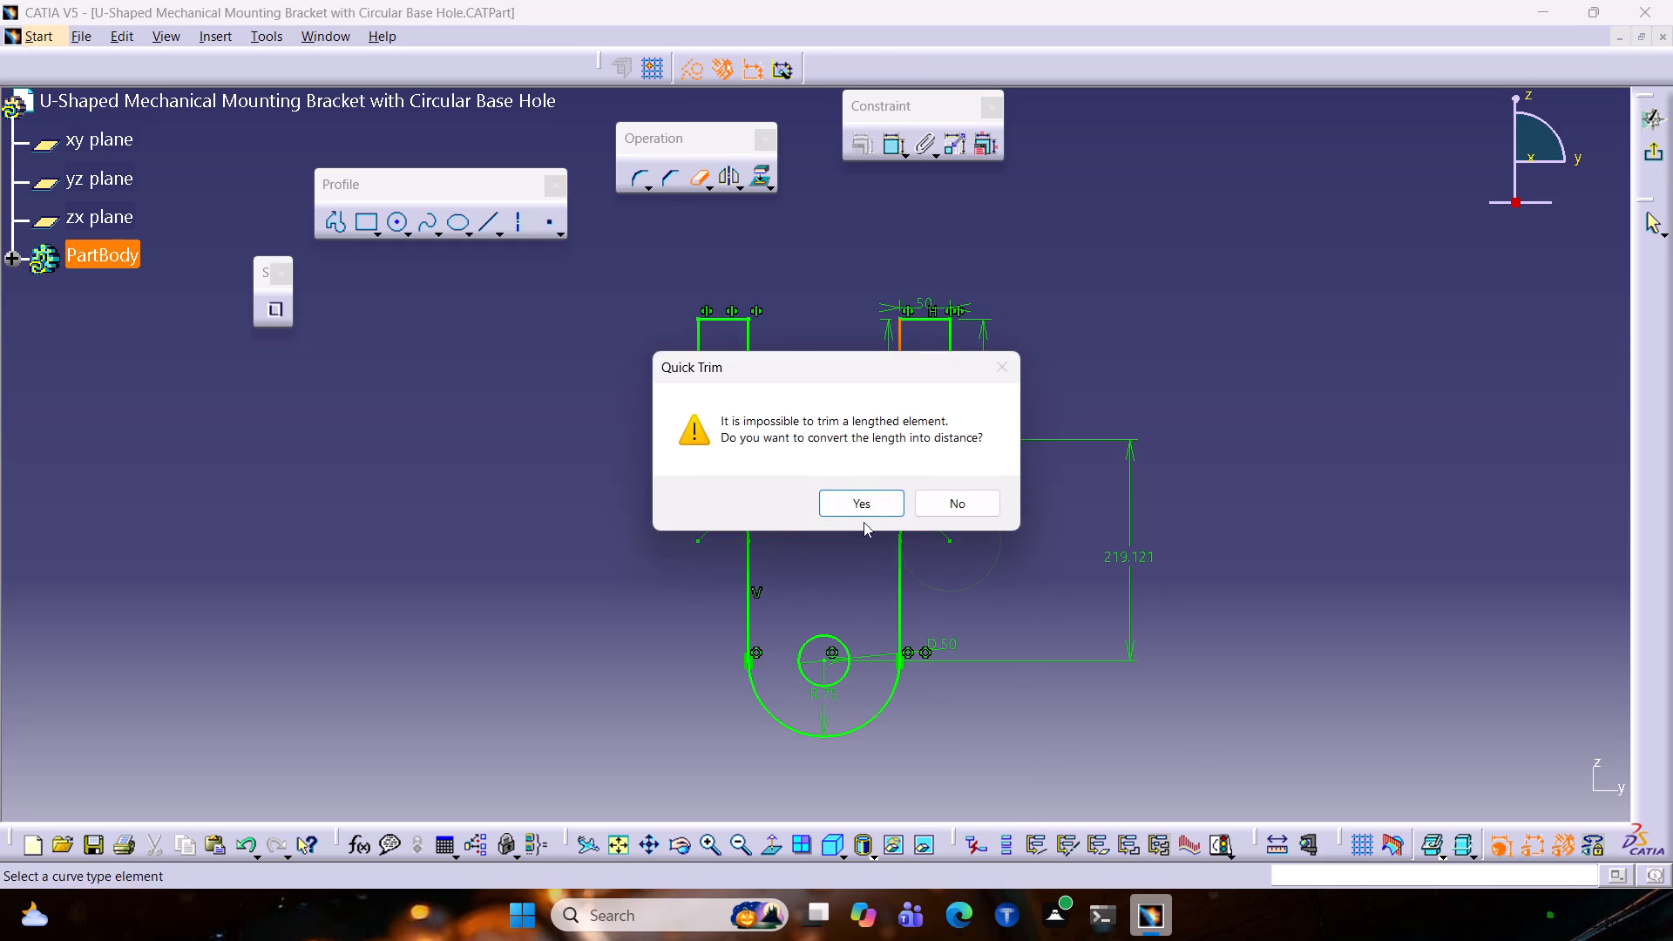
{"action": "left_click", "coordinate": [870, 494]}
{"action": "key", "text": "Escape"}
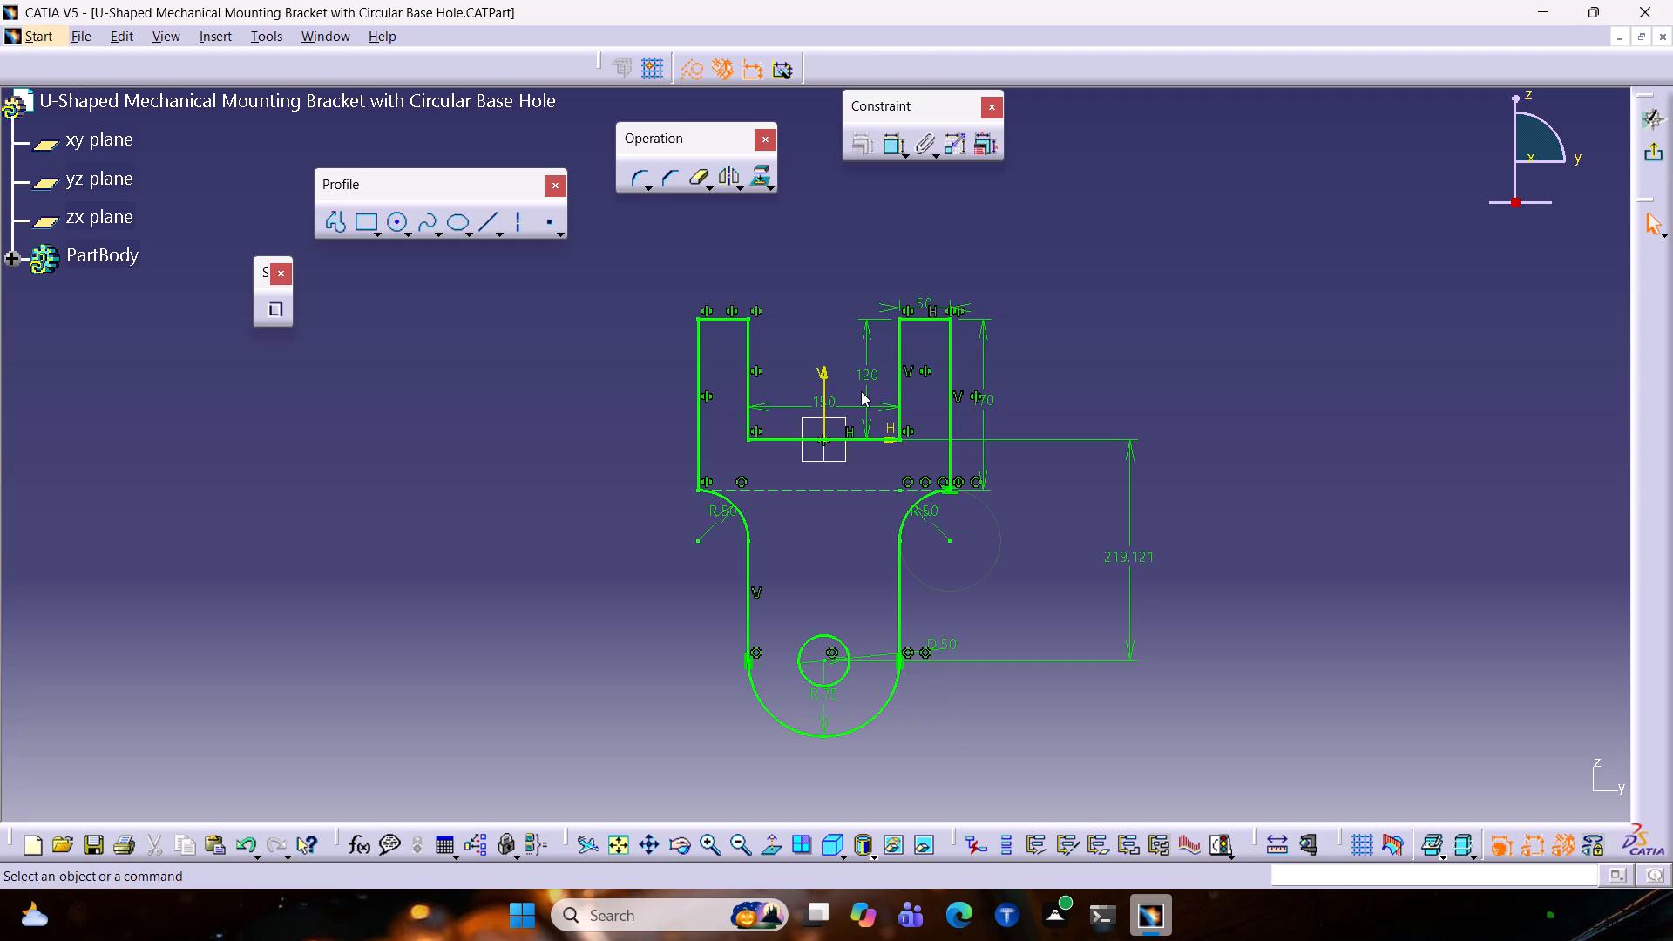
{"action": "left_click", "coordinate": [1648, 149]}
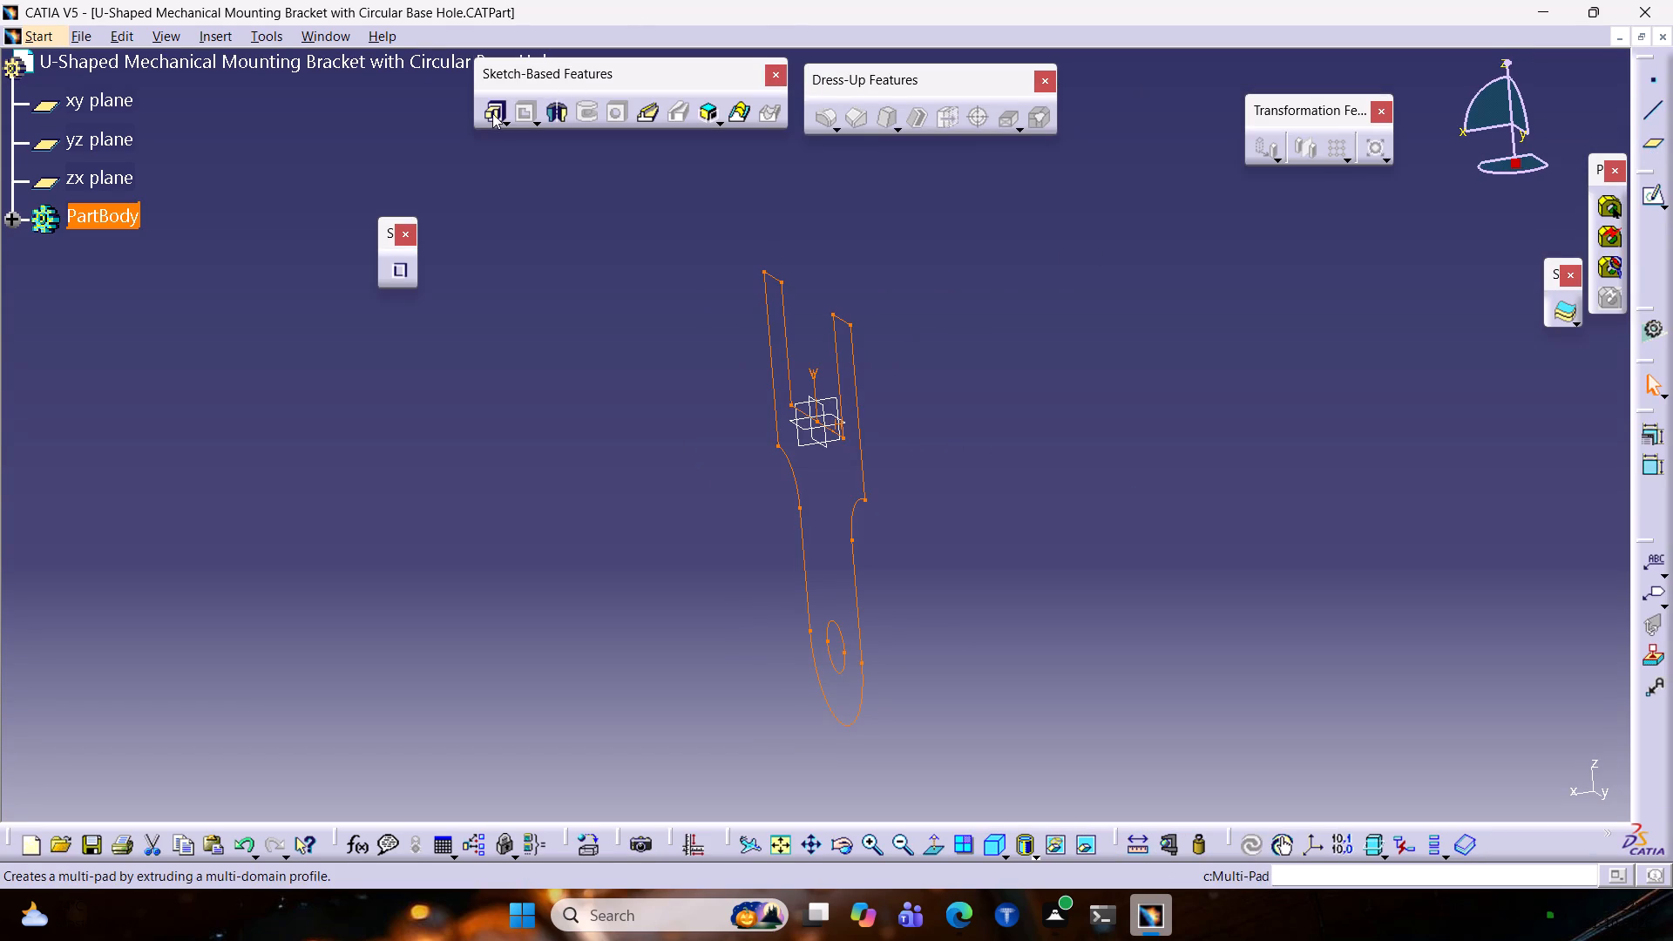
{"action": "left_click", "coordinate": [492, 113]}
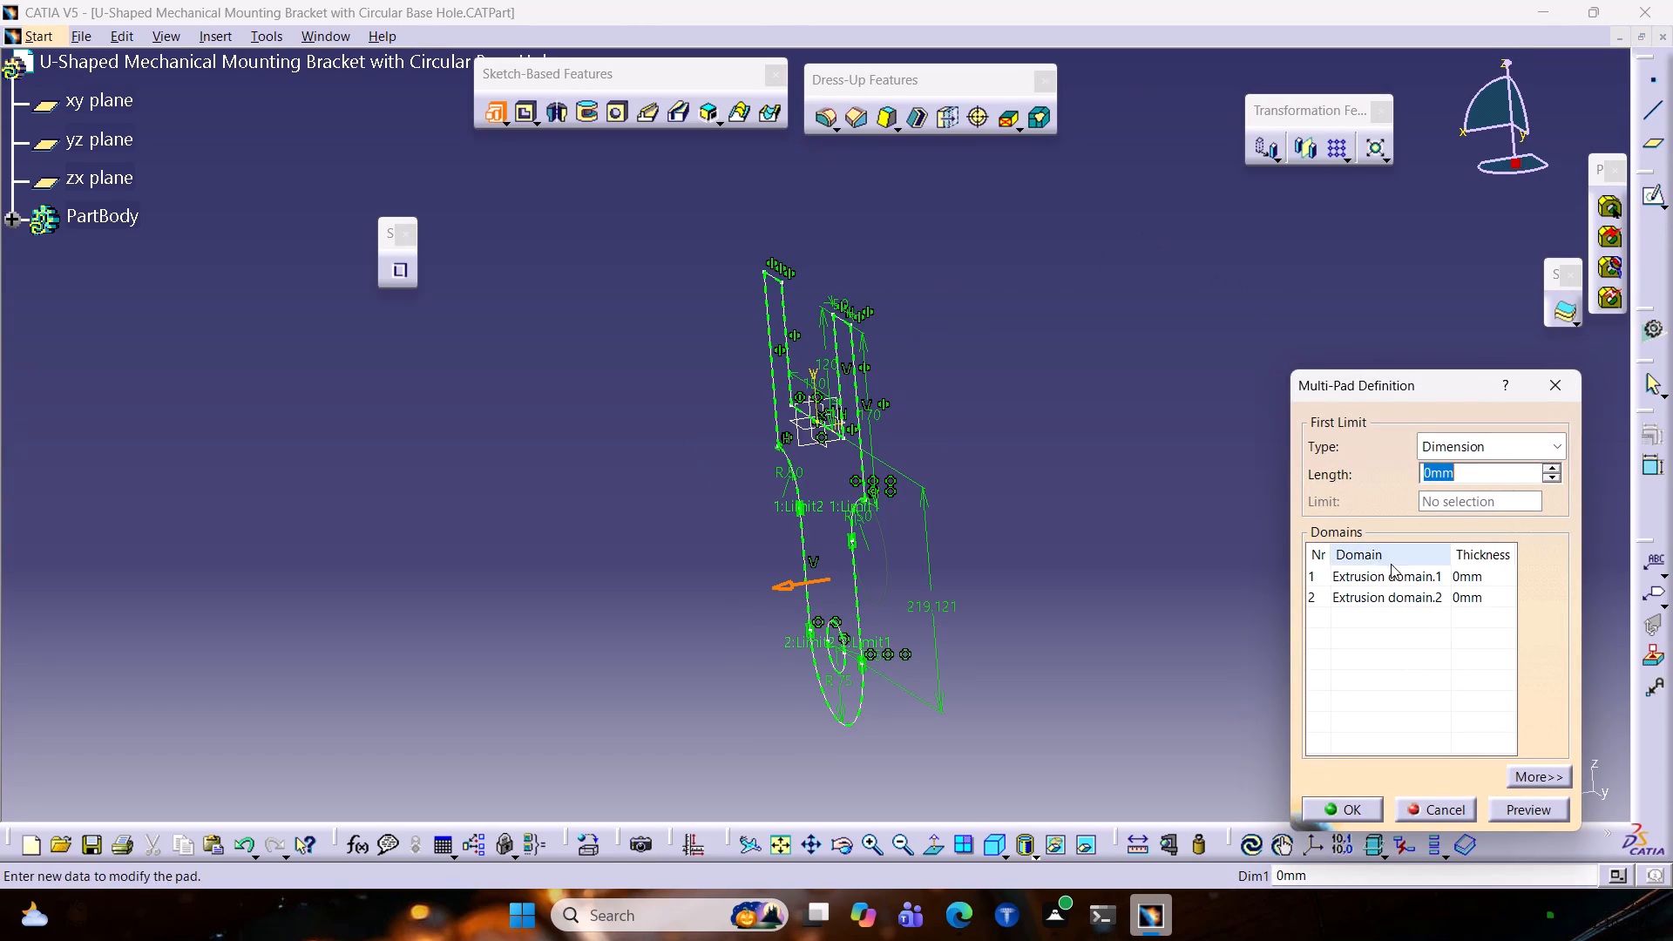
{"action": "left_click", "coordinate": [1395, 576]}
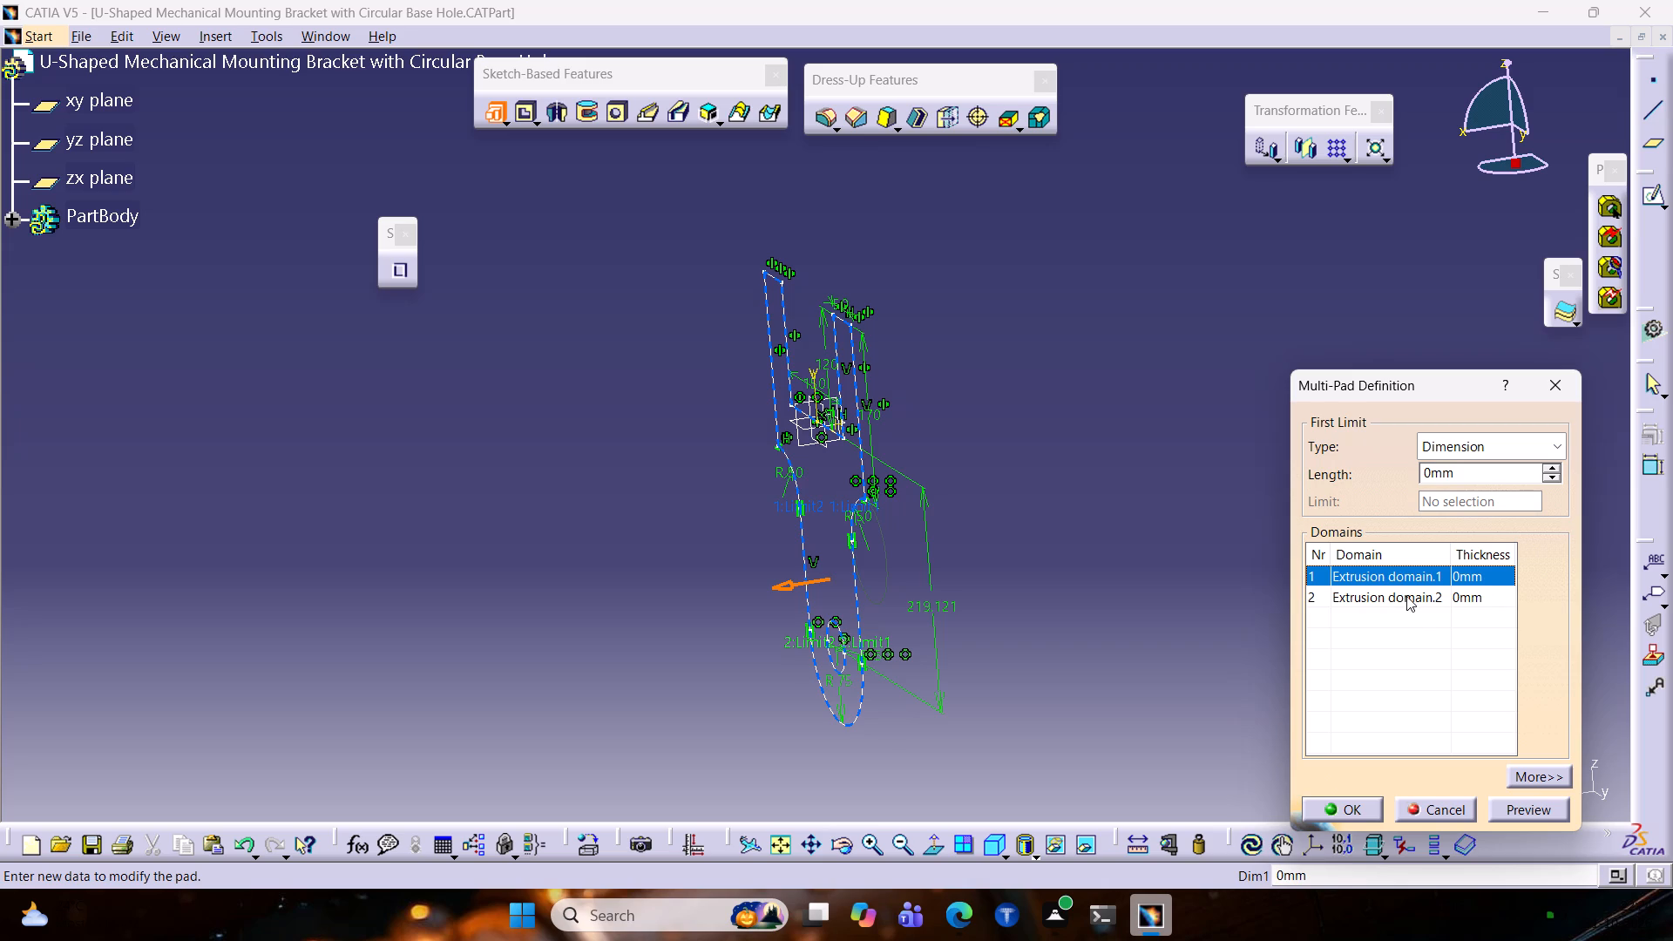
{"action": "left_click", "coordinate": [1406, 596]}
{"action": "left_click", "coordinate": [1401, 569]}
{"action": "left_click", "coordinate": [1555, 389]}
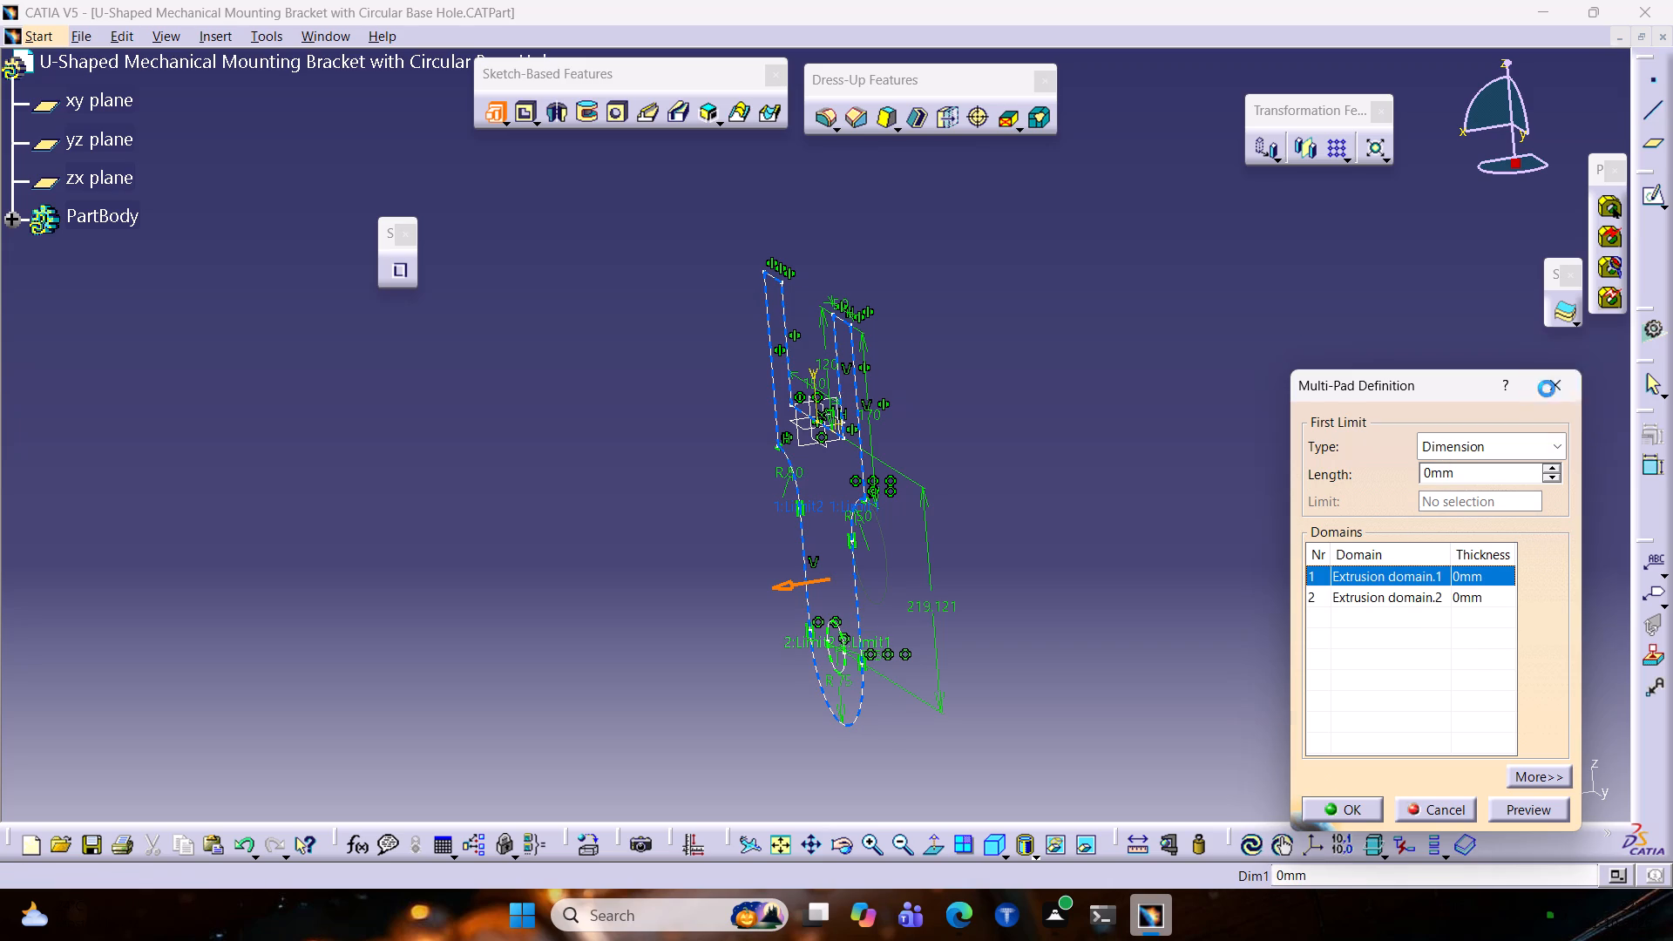
Pad the bracket sketch with mirrored extent and a length of 150/2 (75 mm).
{"action": "left_click", "coordinate": [506, 121]}
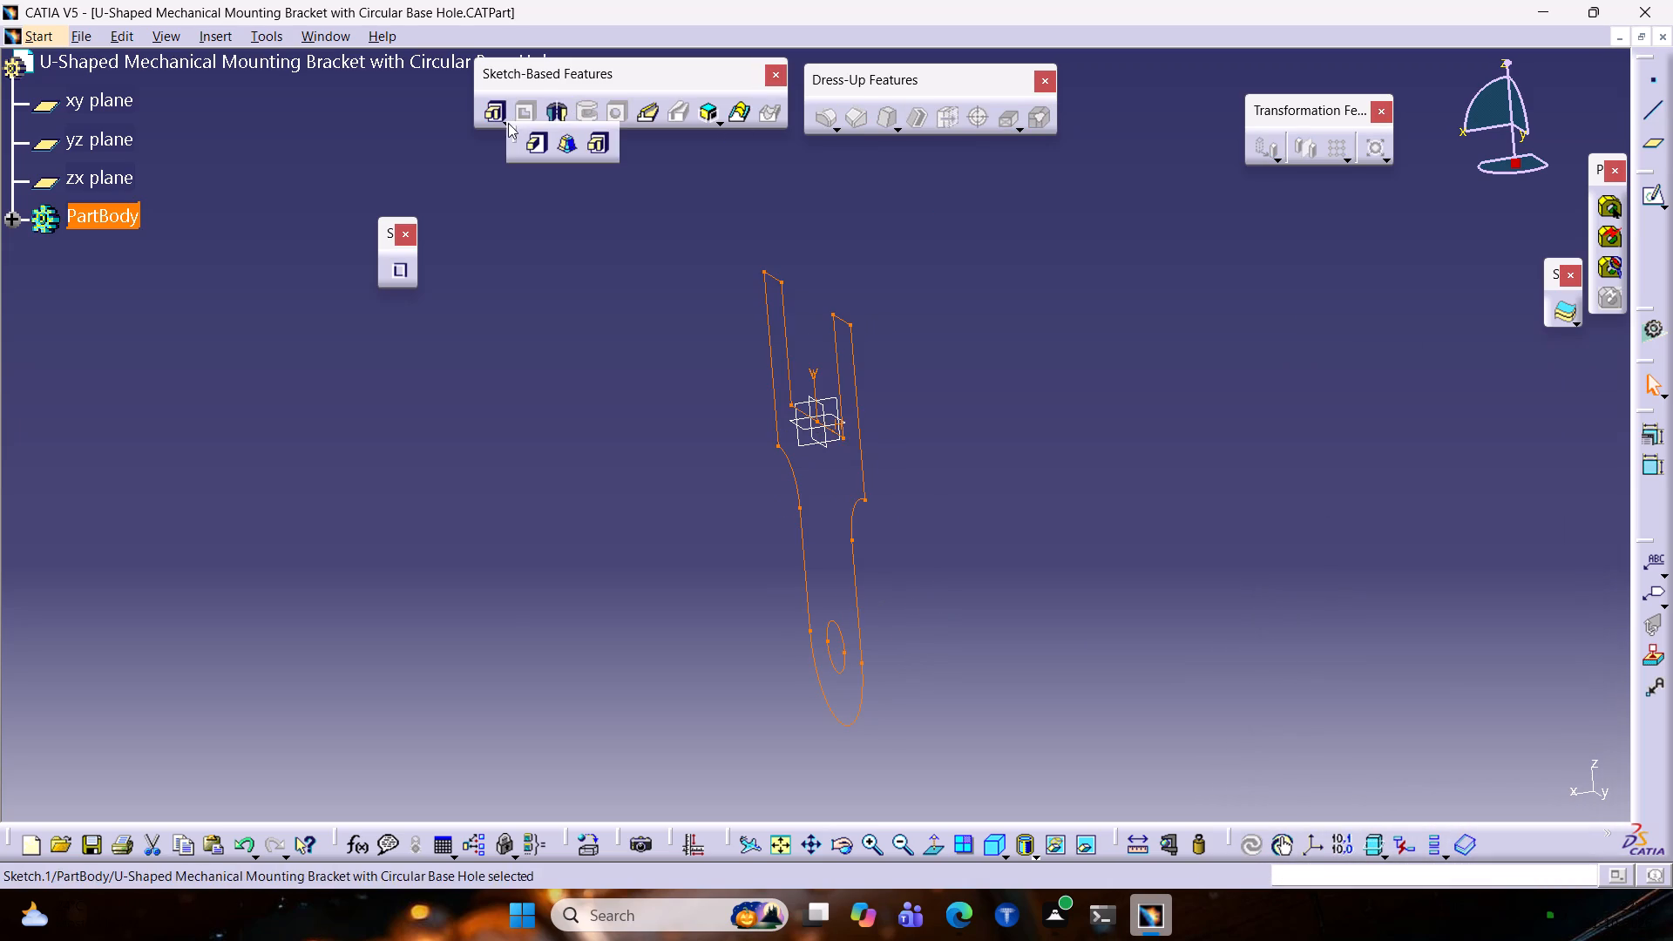
{"action": "left_click", "coordinate": [530, 132]}
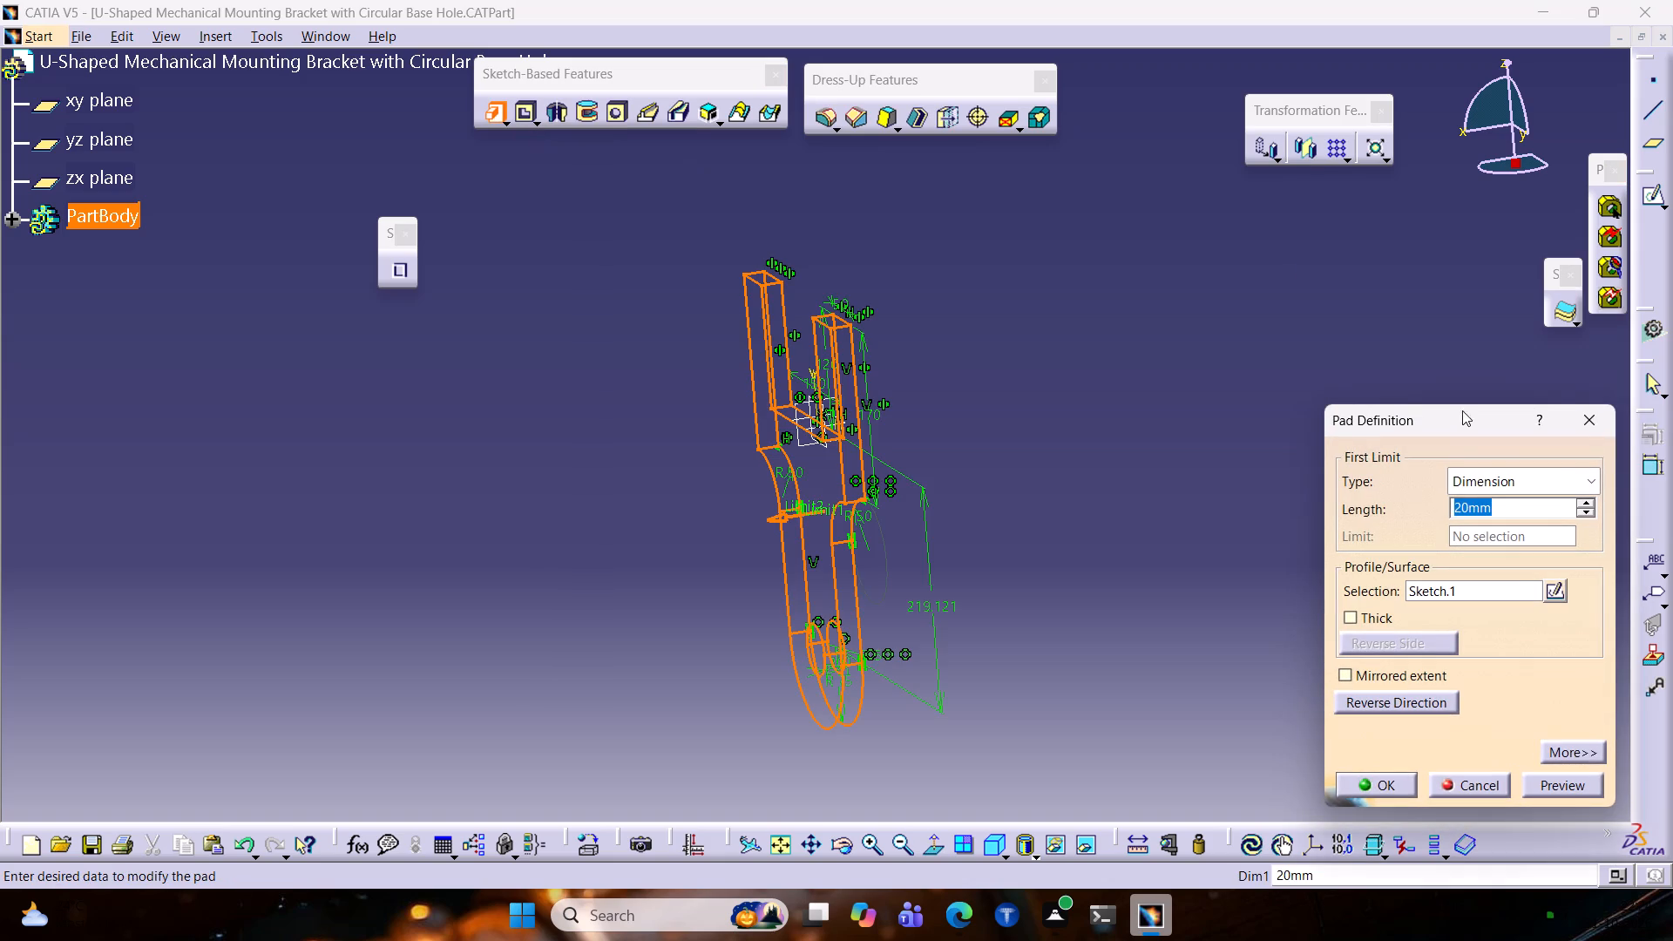
{"action": "left_click", "coordinate": [1367, 671]}
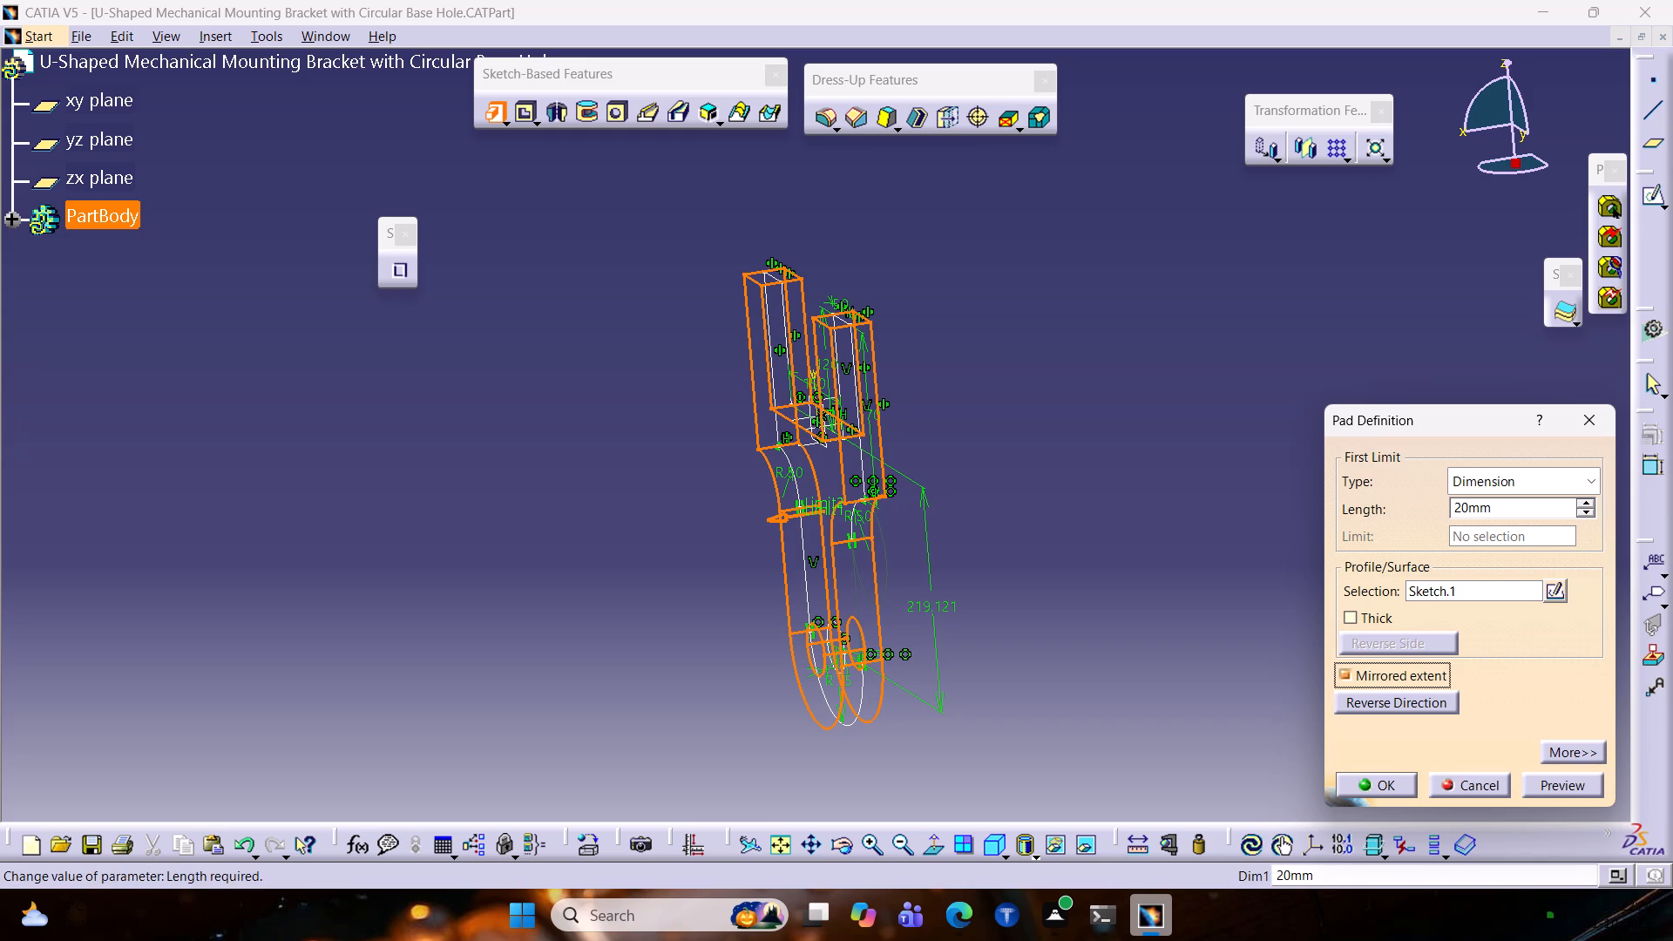
{"action": "left_click_drag", "start_coordinate": [1522, 502], "coordinate": [1378, 498]}
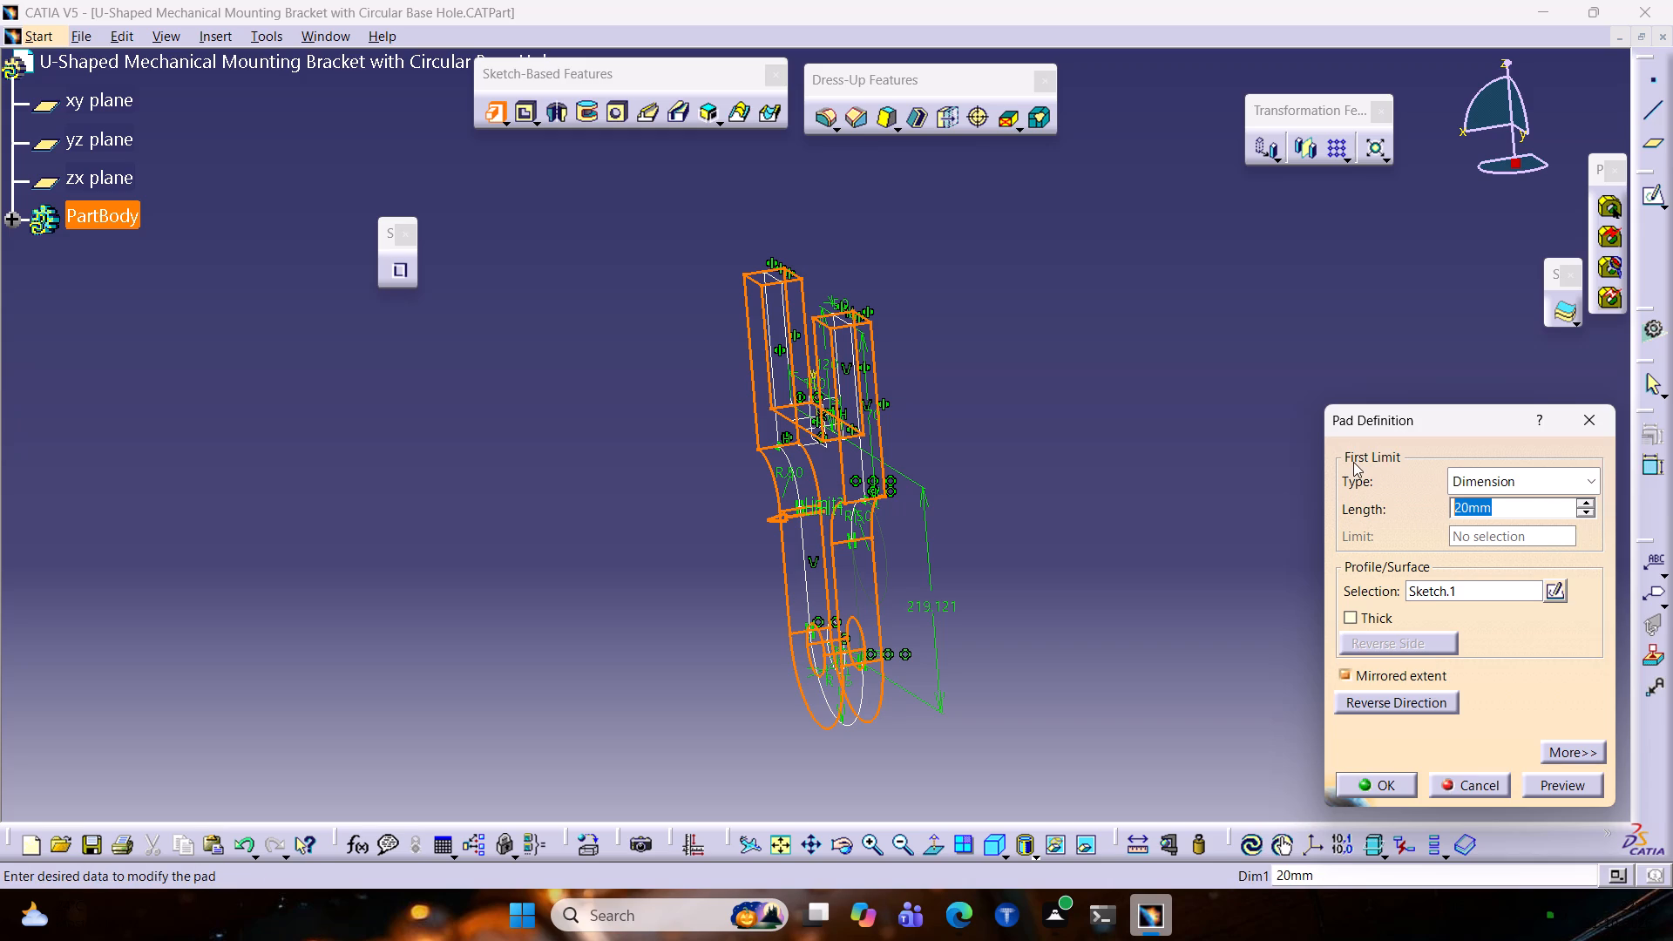
{"action": "type", "text": "150/2"}
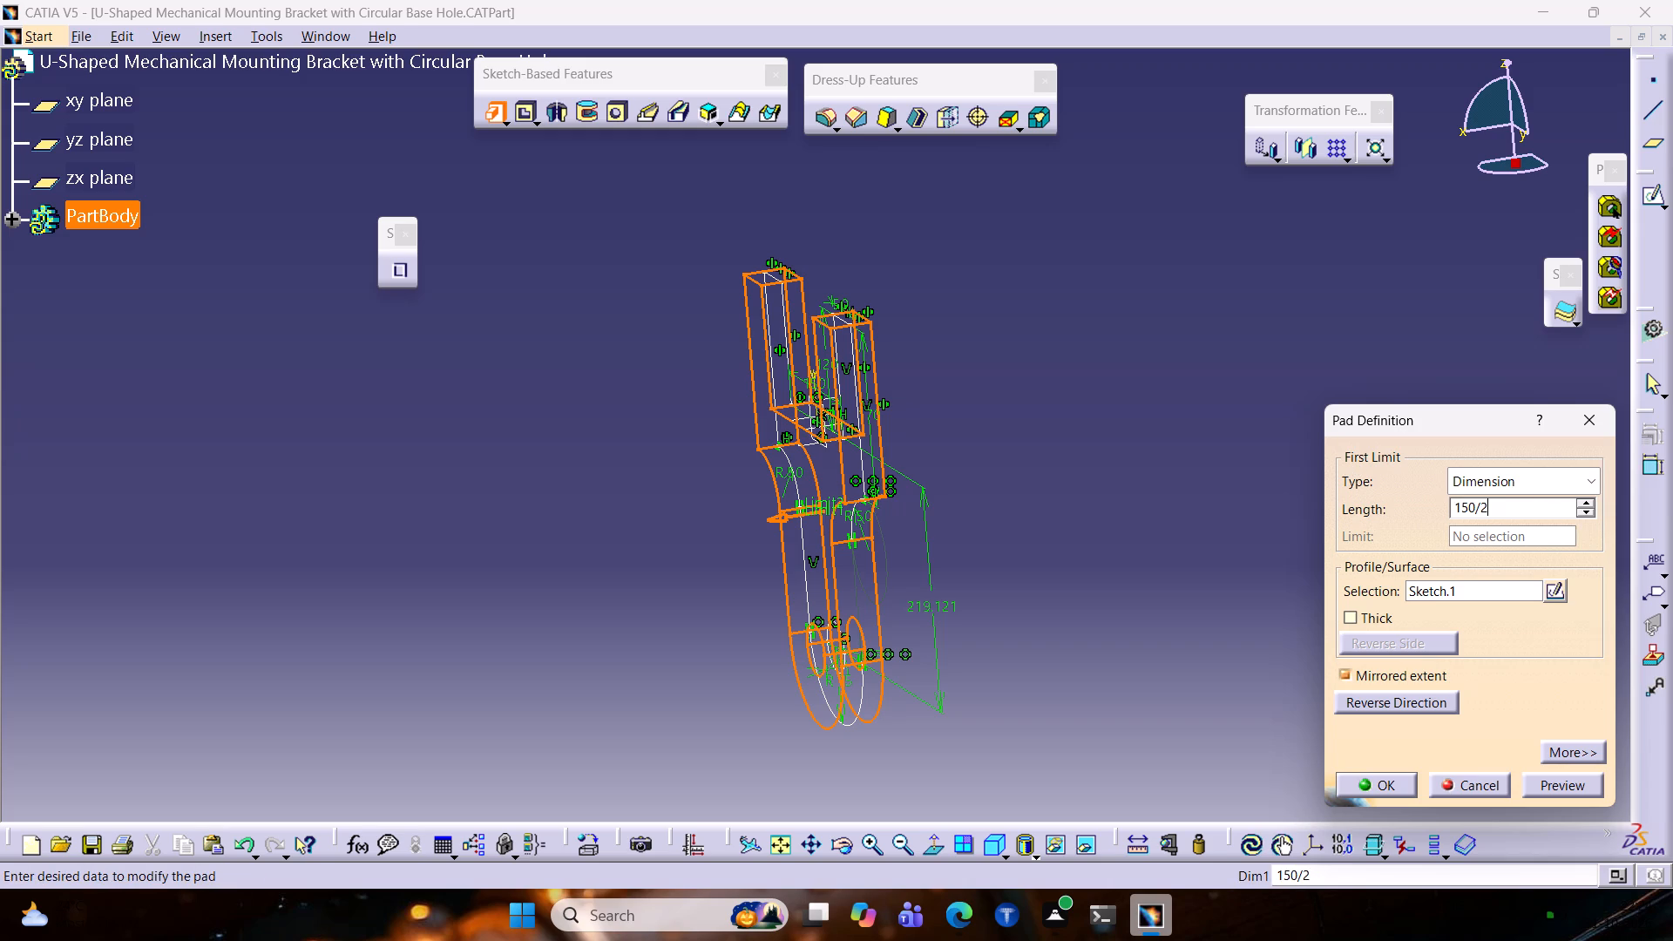
{"action": "left_click", "coordinate": [1572, 798]}
{"action": "left_click", "coordinate": [1571, 791]}
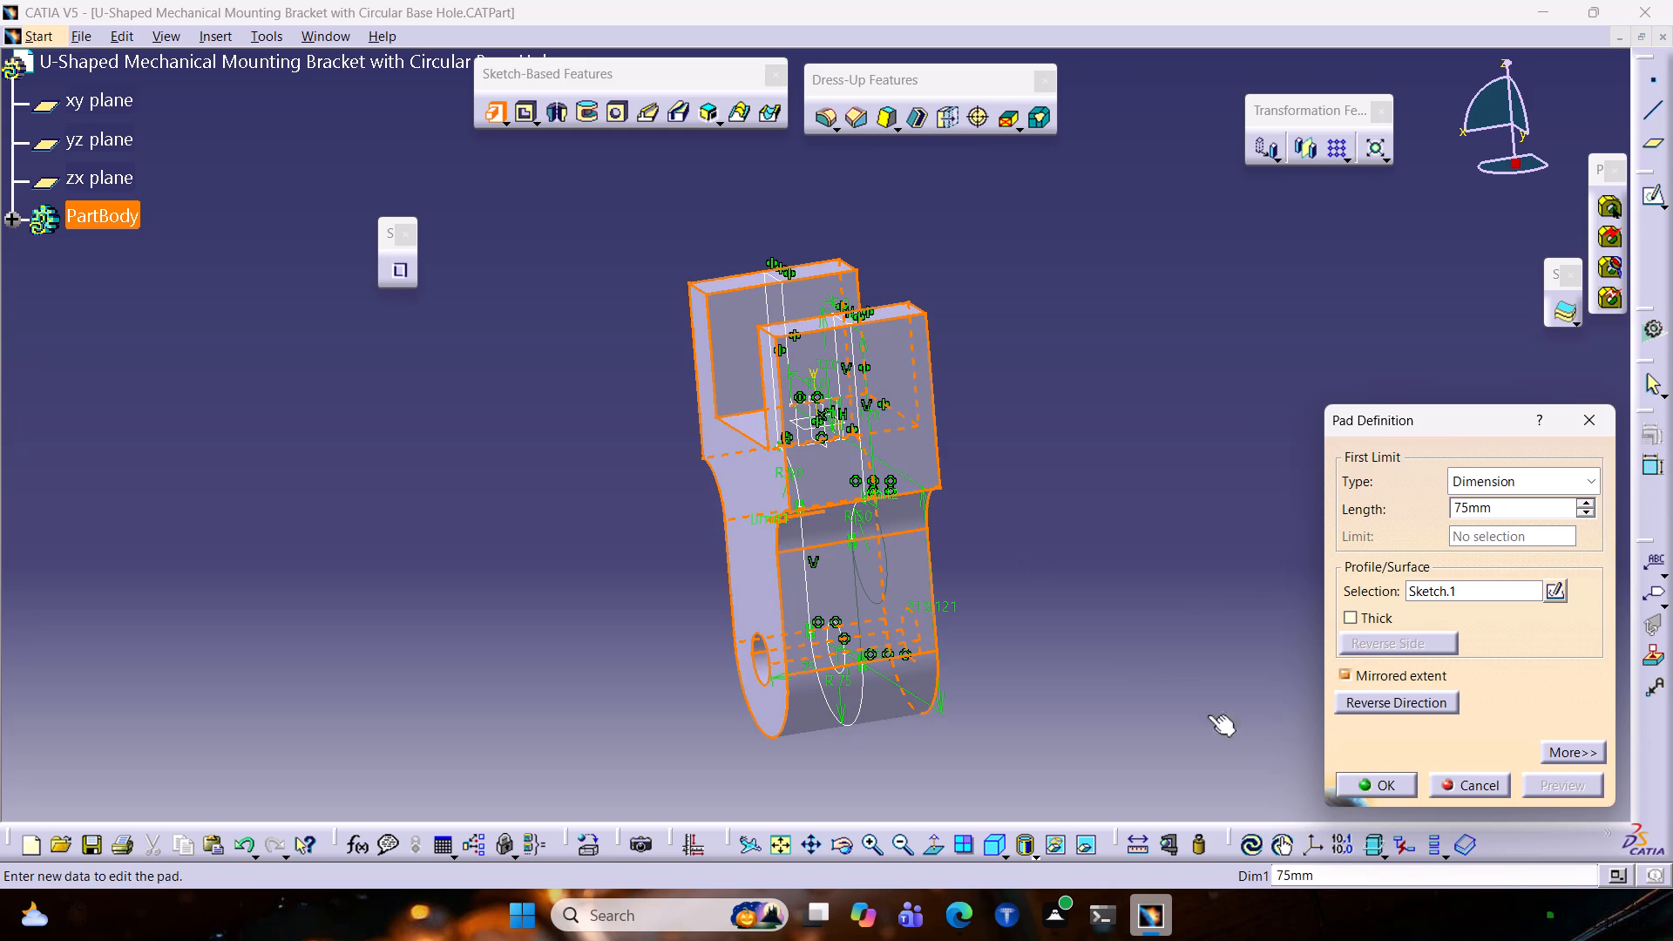
{"action": "left_click", "coordinate": [1365, 785]}
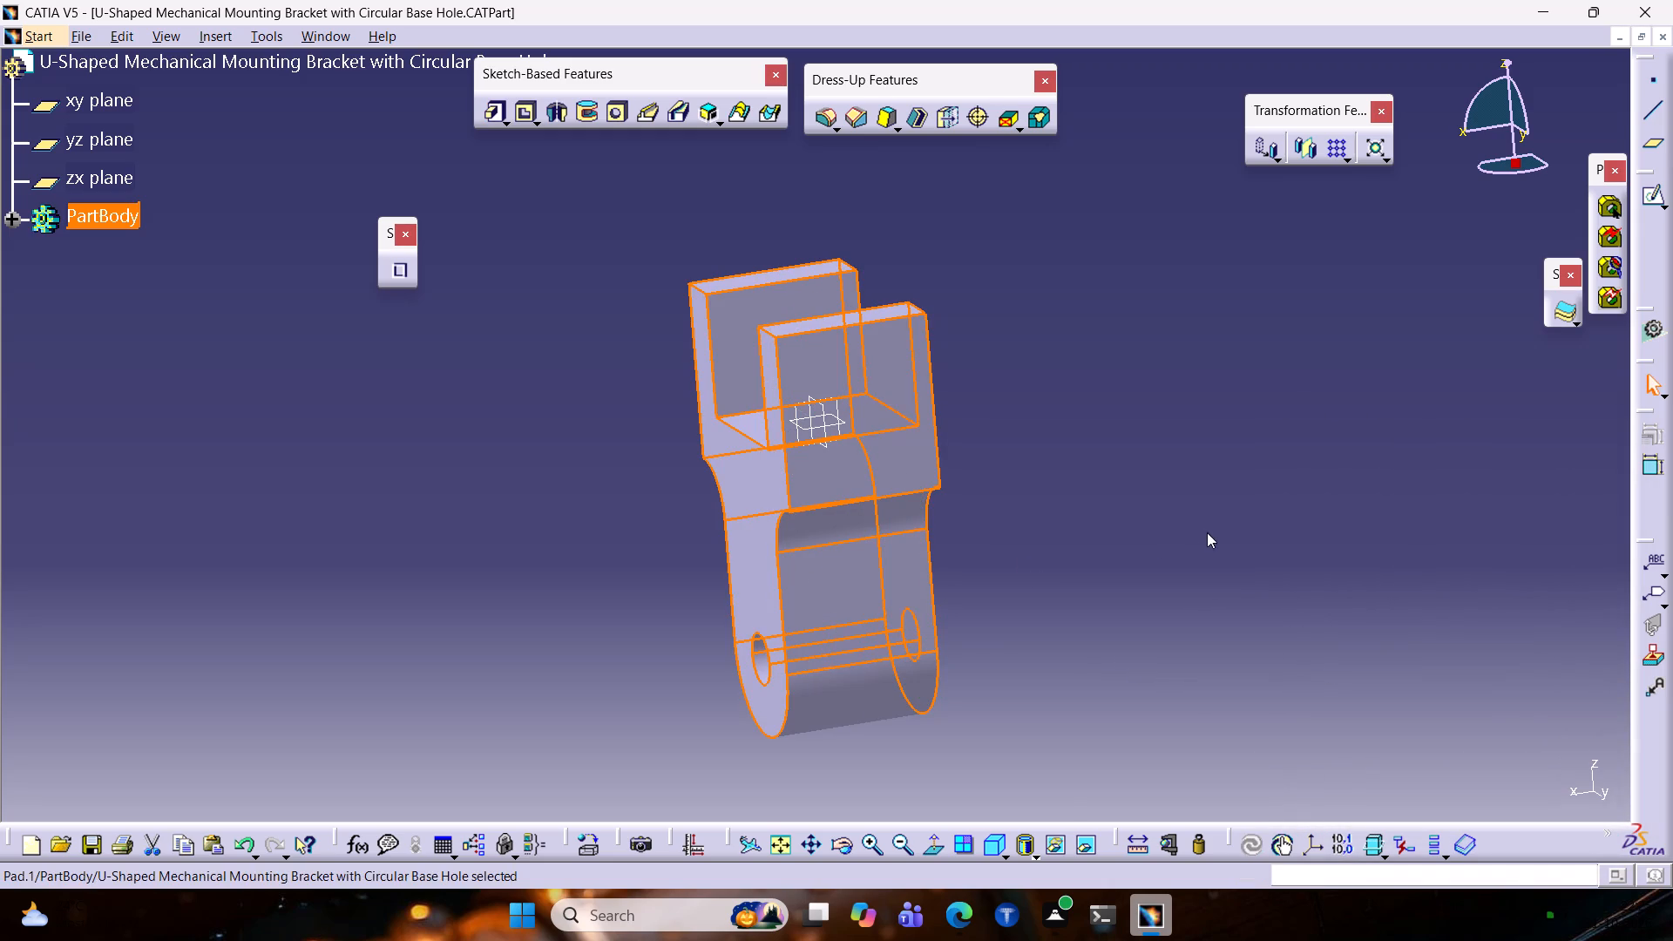
{"action": "left_click", "coordinate": [1157, 545]}
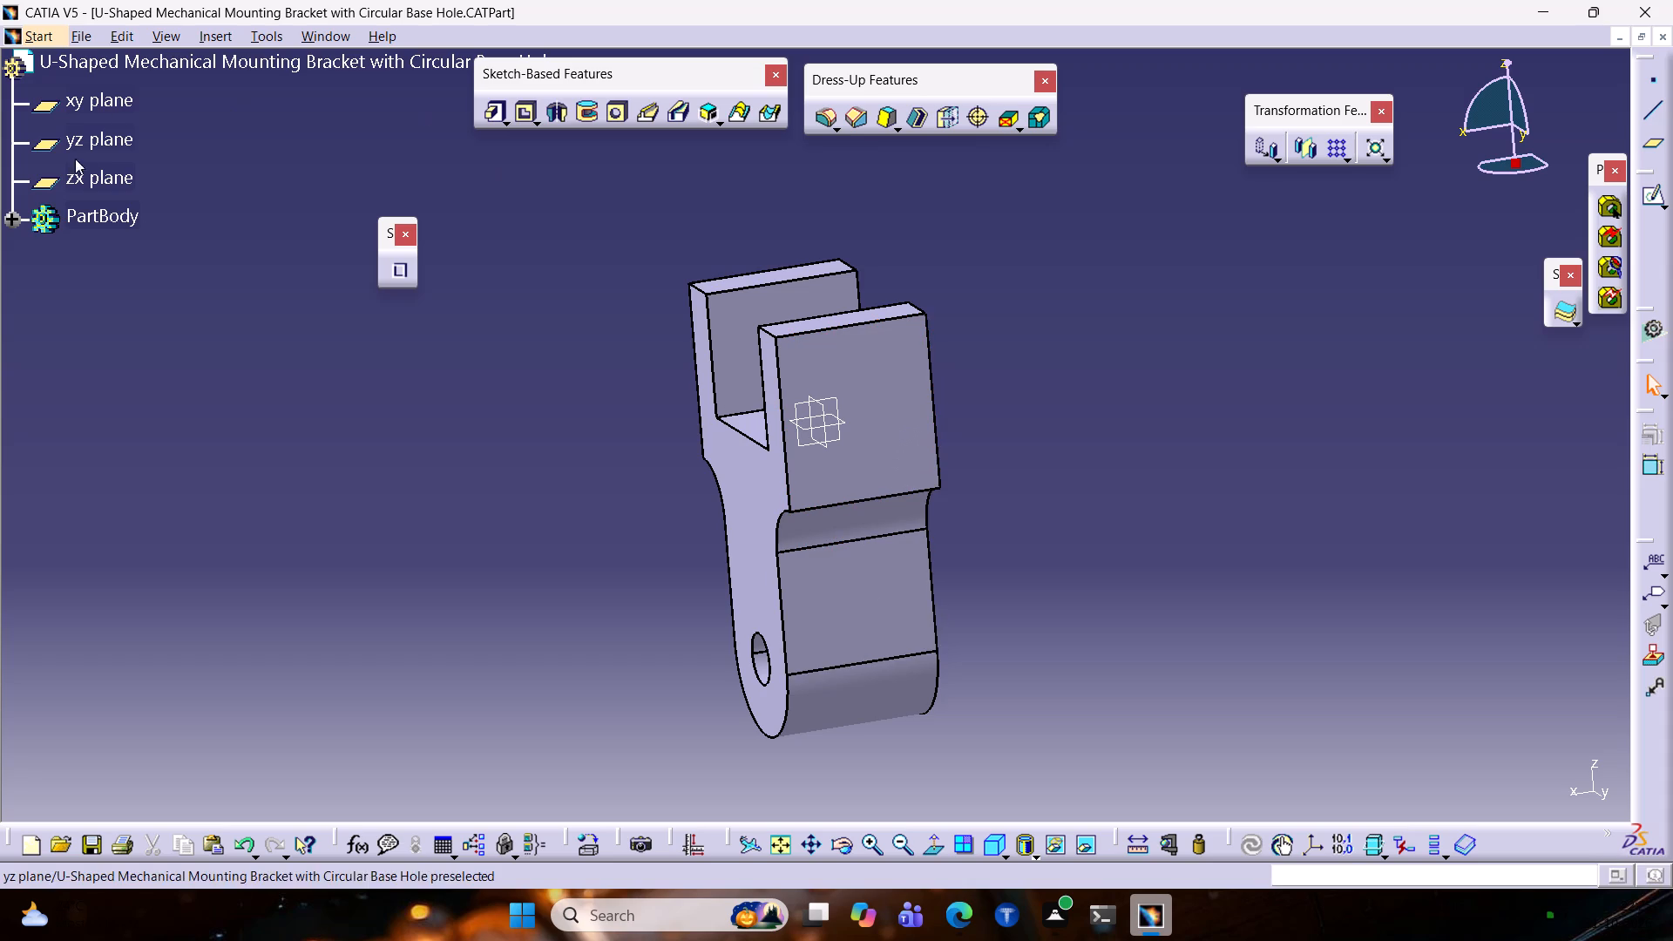
Open a new sketch on the zx plane with the bracket shown in the standard right view.
{"action": "left_click", "coordinate": [94, 183]}
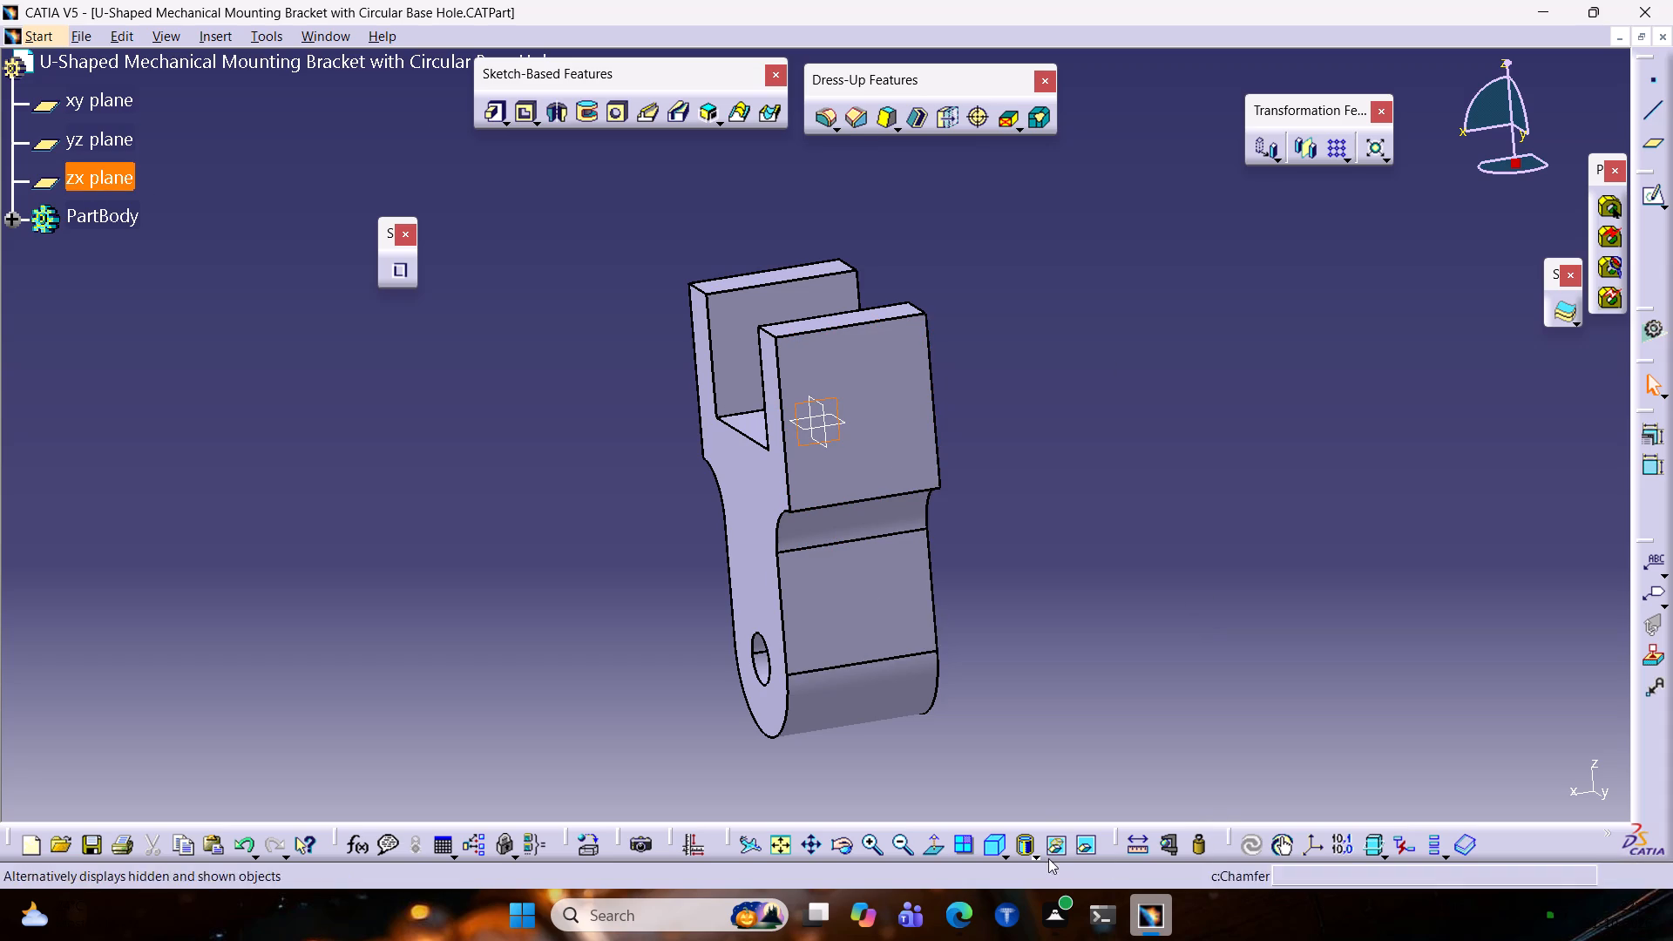
{"action": "left_click", "coordinate": [1003, 853]}
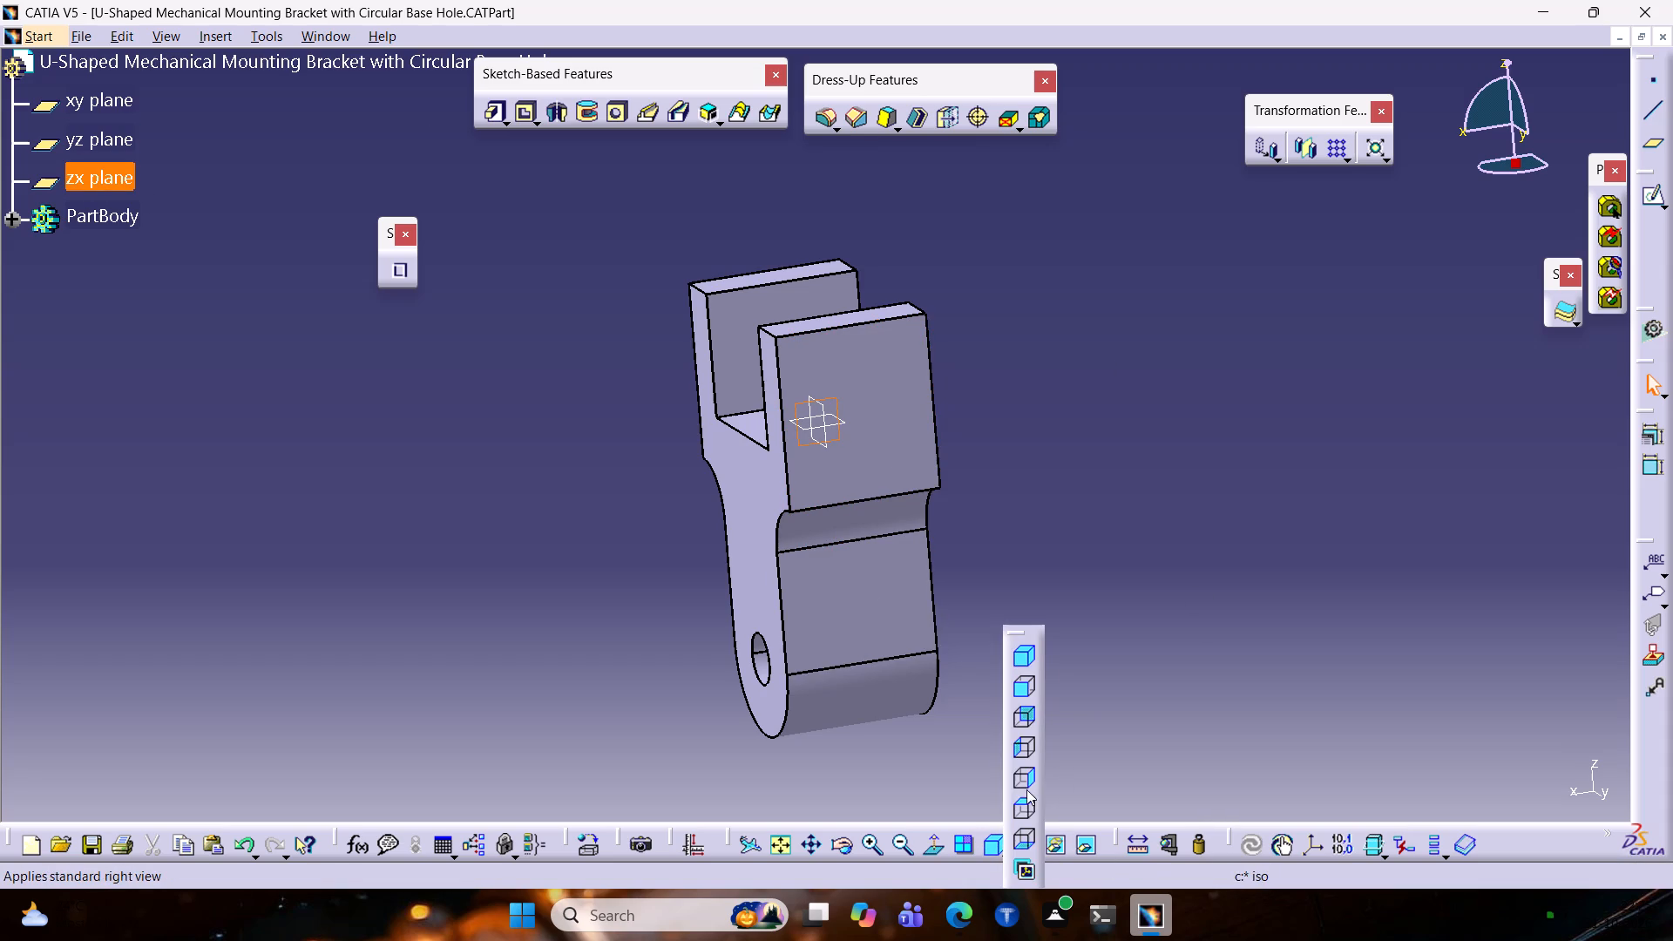
{"action": "left_click", "coordinate": [1026, 784]}
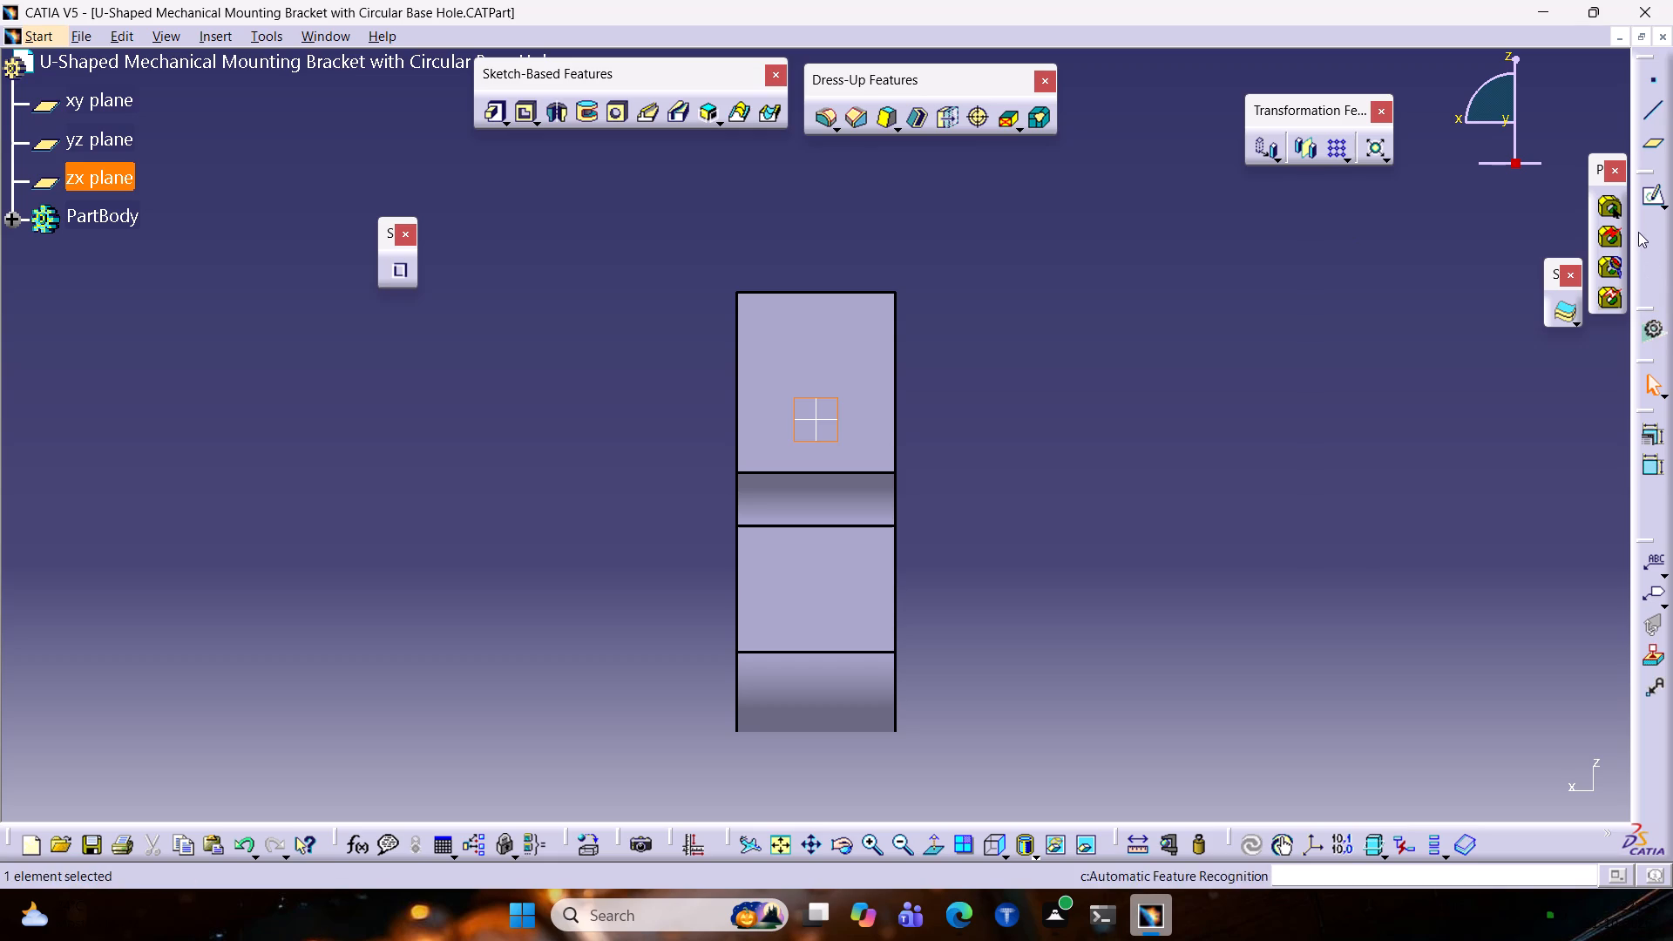
{"action": "left_click", "coordinate": [1643, 201]}
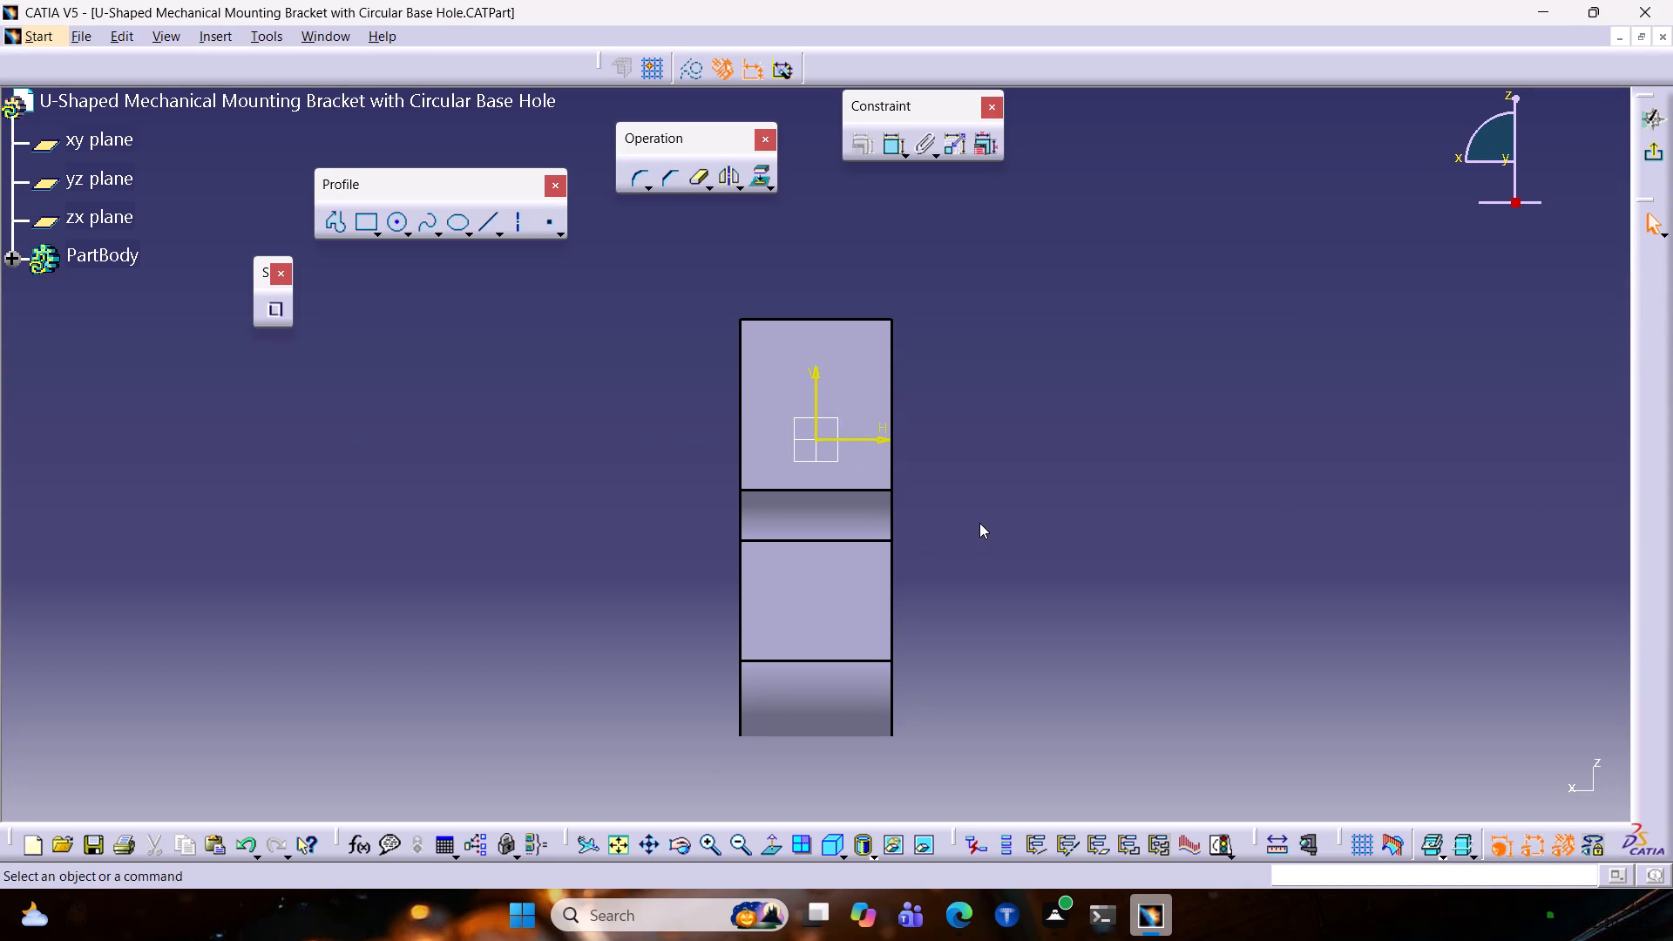
Sketch a rectangle starting where the vertical axis meets the upper block's lower edge, extending beyond the bracket's side and bottom end.
{"action": "scroll", "coordinate": [979, 522], "scroll_direction": "down", "scroll_amount": 1}
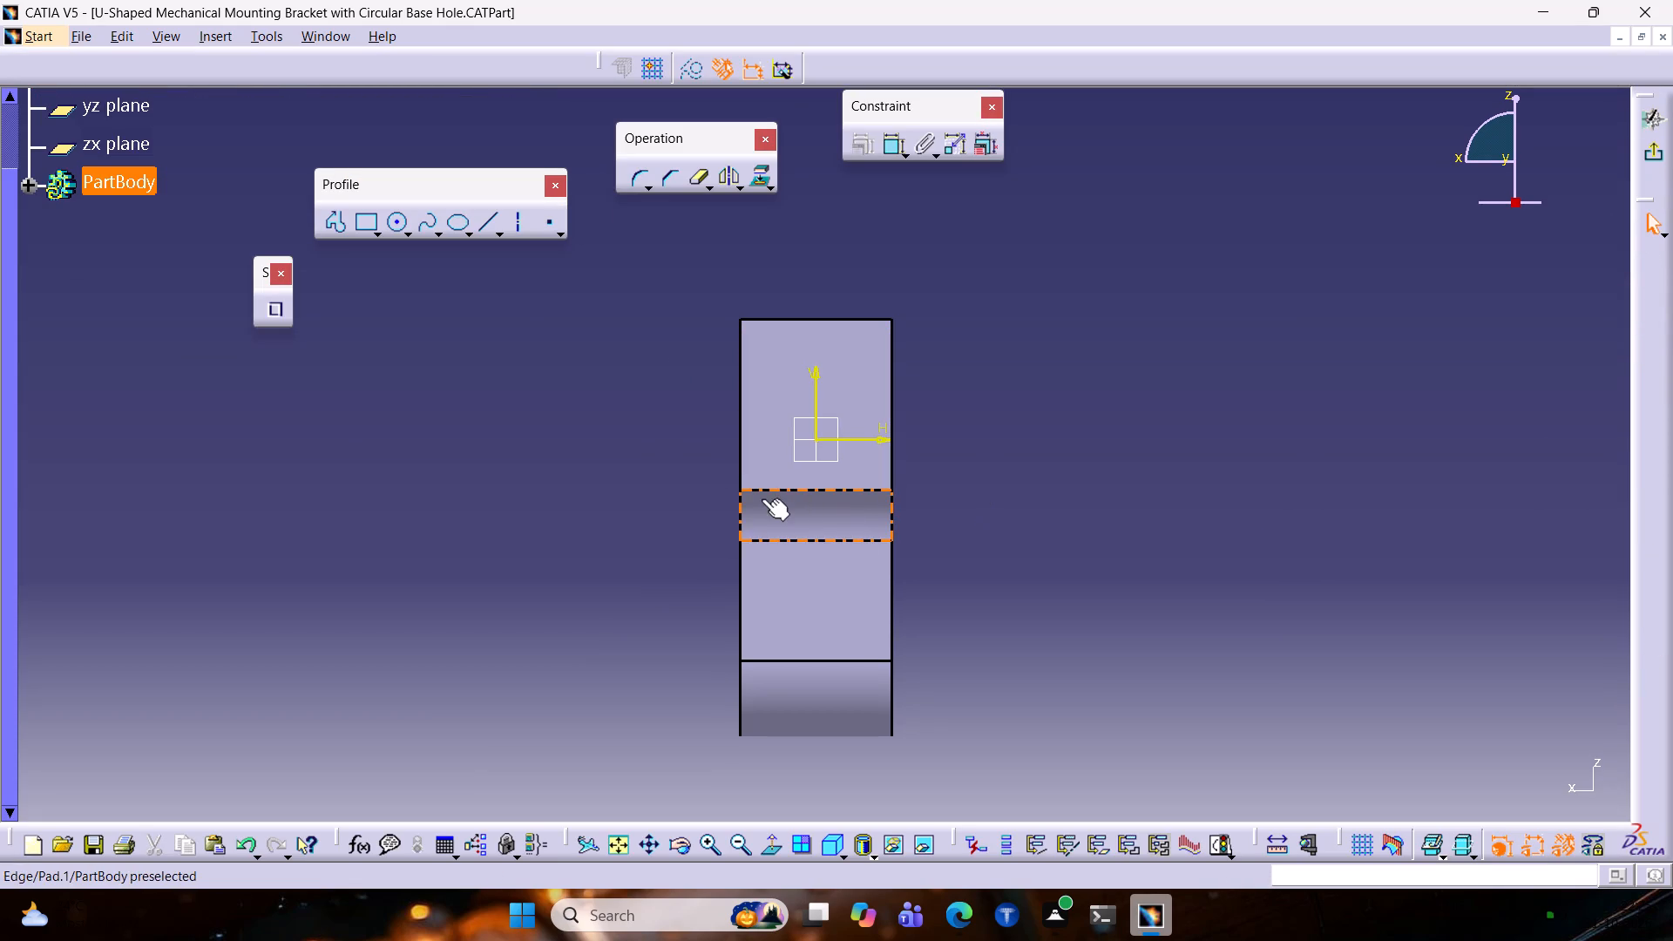
{"action": "left_click", "coordinate": [356, 227]}
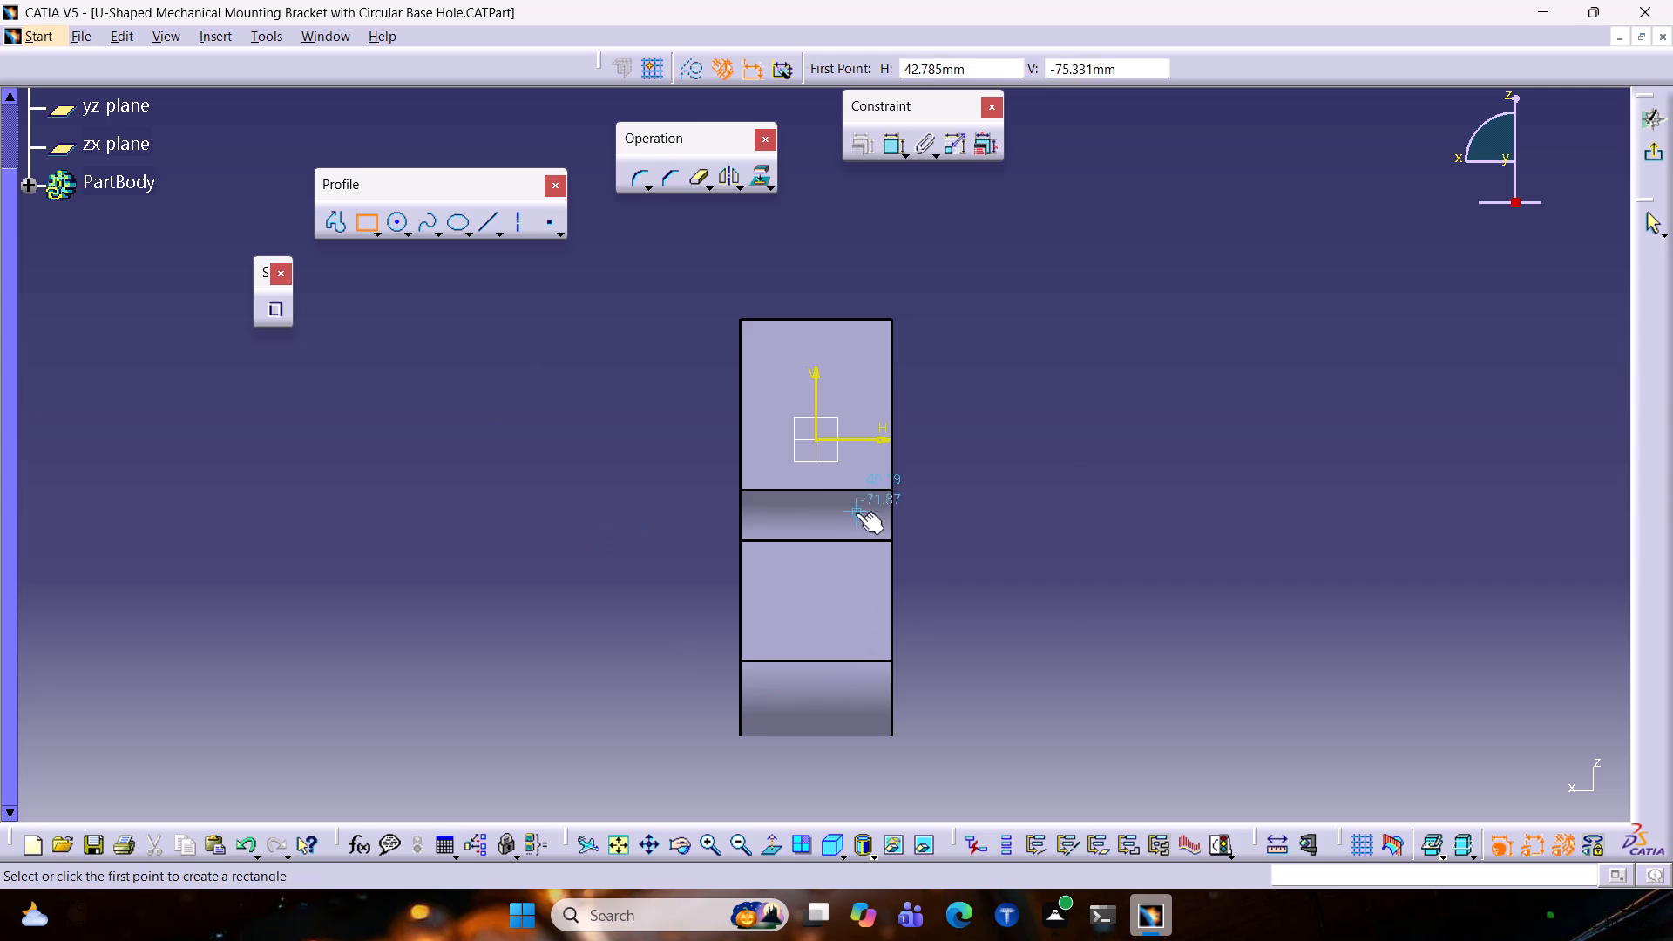
{"action": "left_click", "coordinate": [814, 490]}
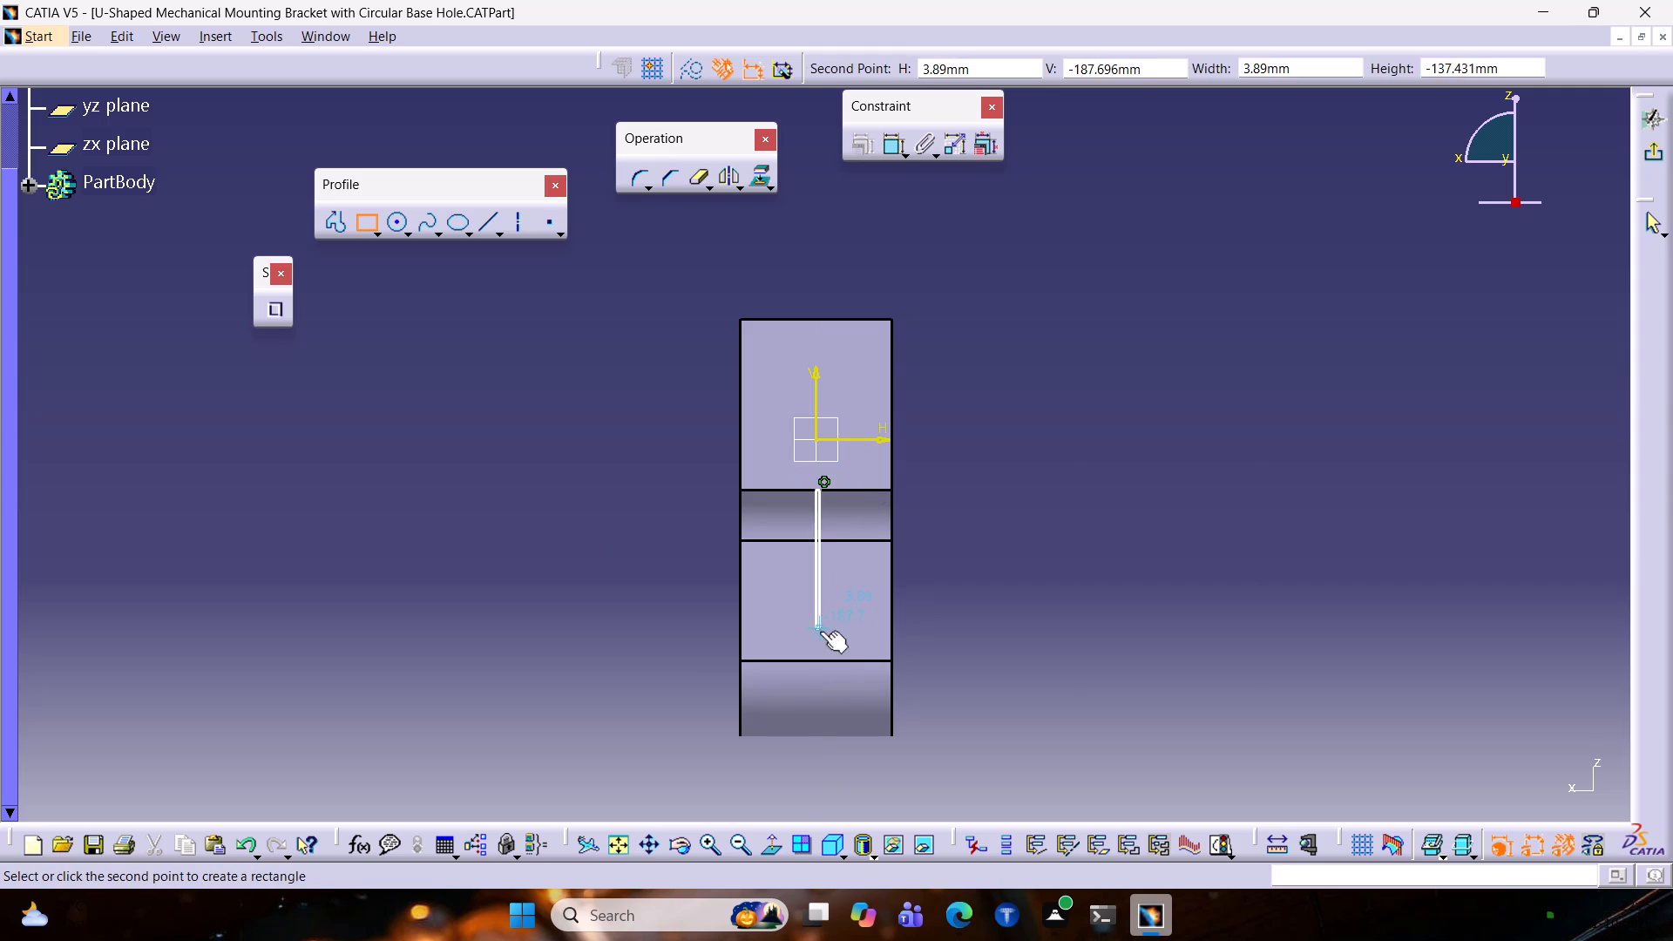
{"action": "left_click", "coordinate": [937, 752]}
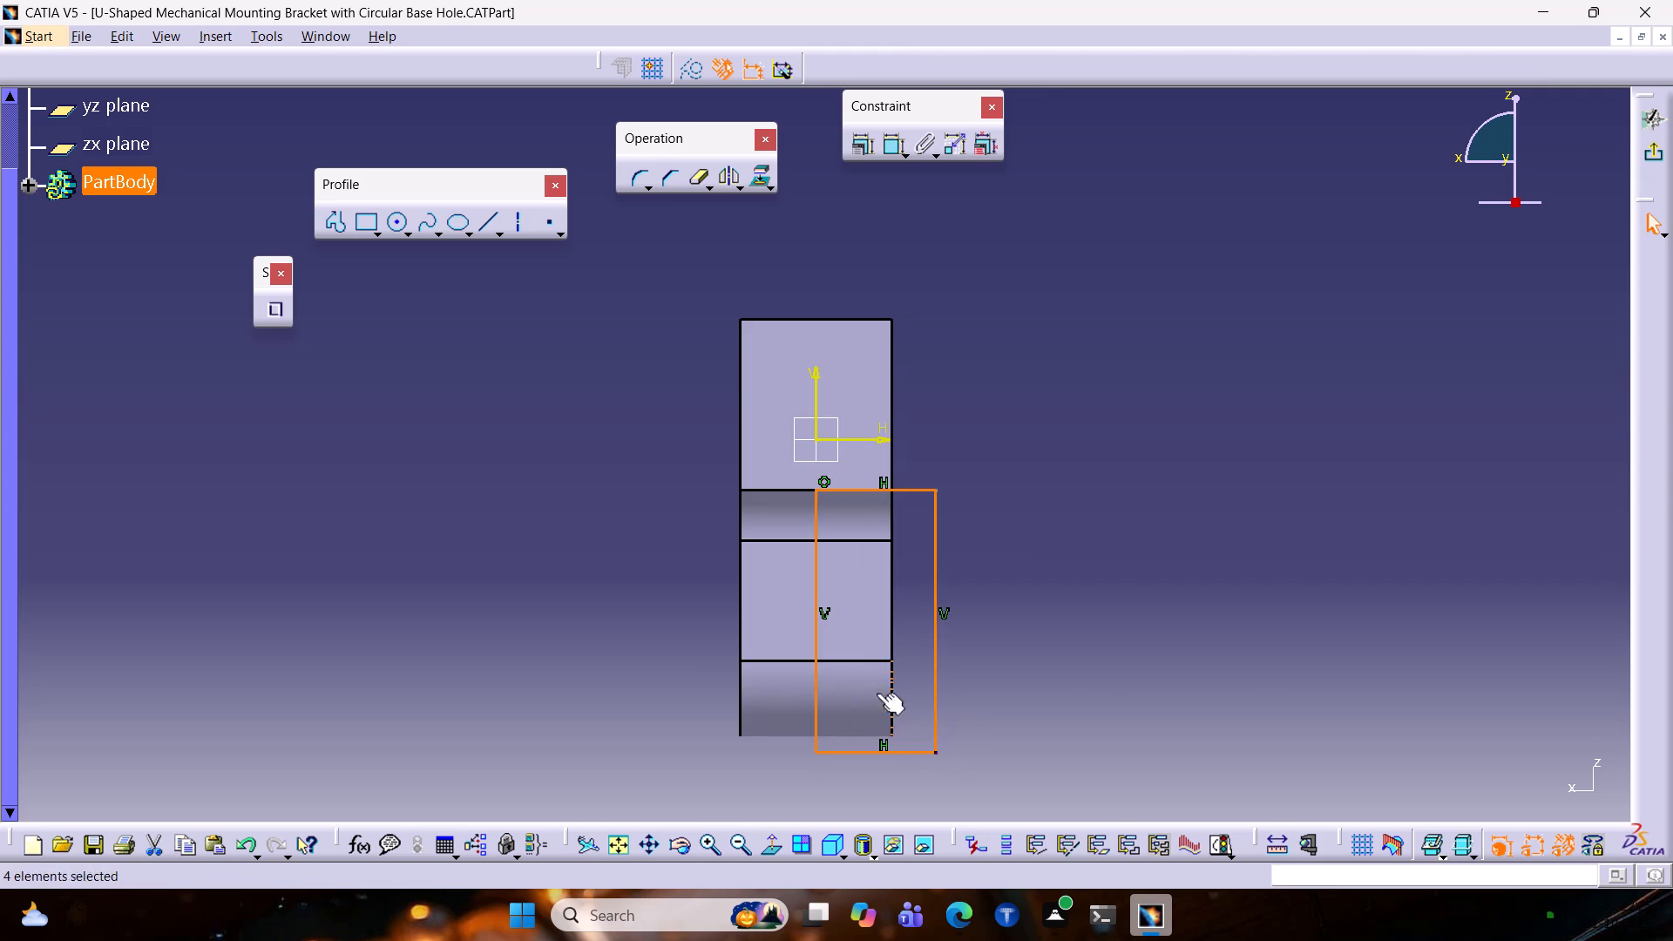
{"action": "left_click", "coordinate": [1087, 470]}
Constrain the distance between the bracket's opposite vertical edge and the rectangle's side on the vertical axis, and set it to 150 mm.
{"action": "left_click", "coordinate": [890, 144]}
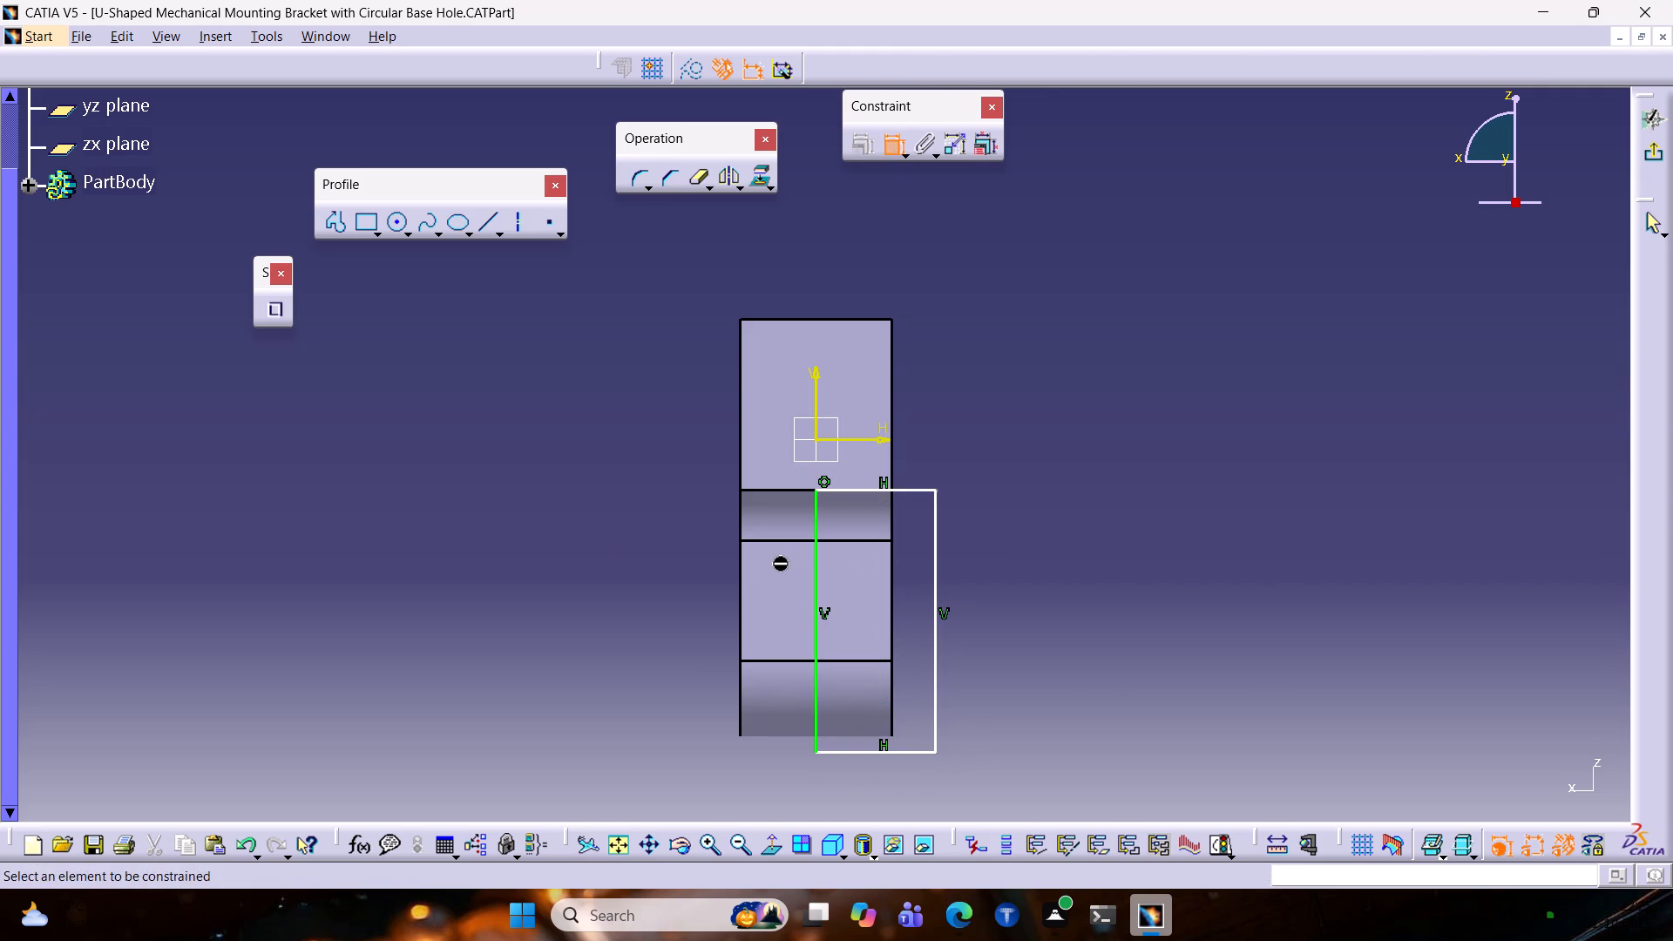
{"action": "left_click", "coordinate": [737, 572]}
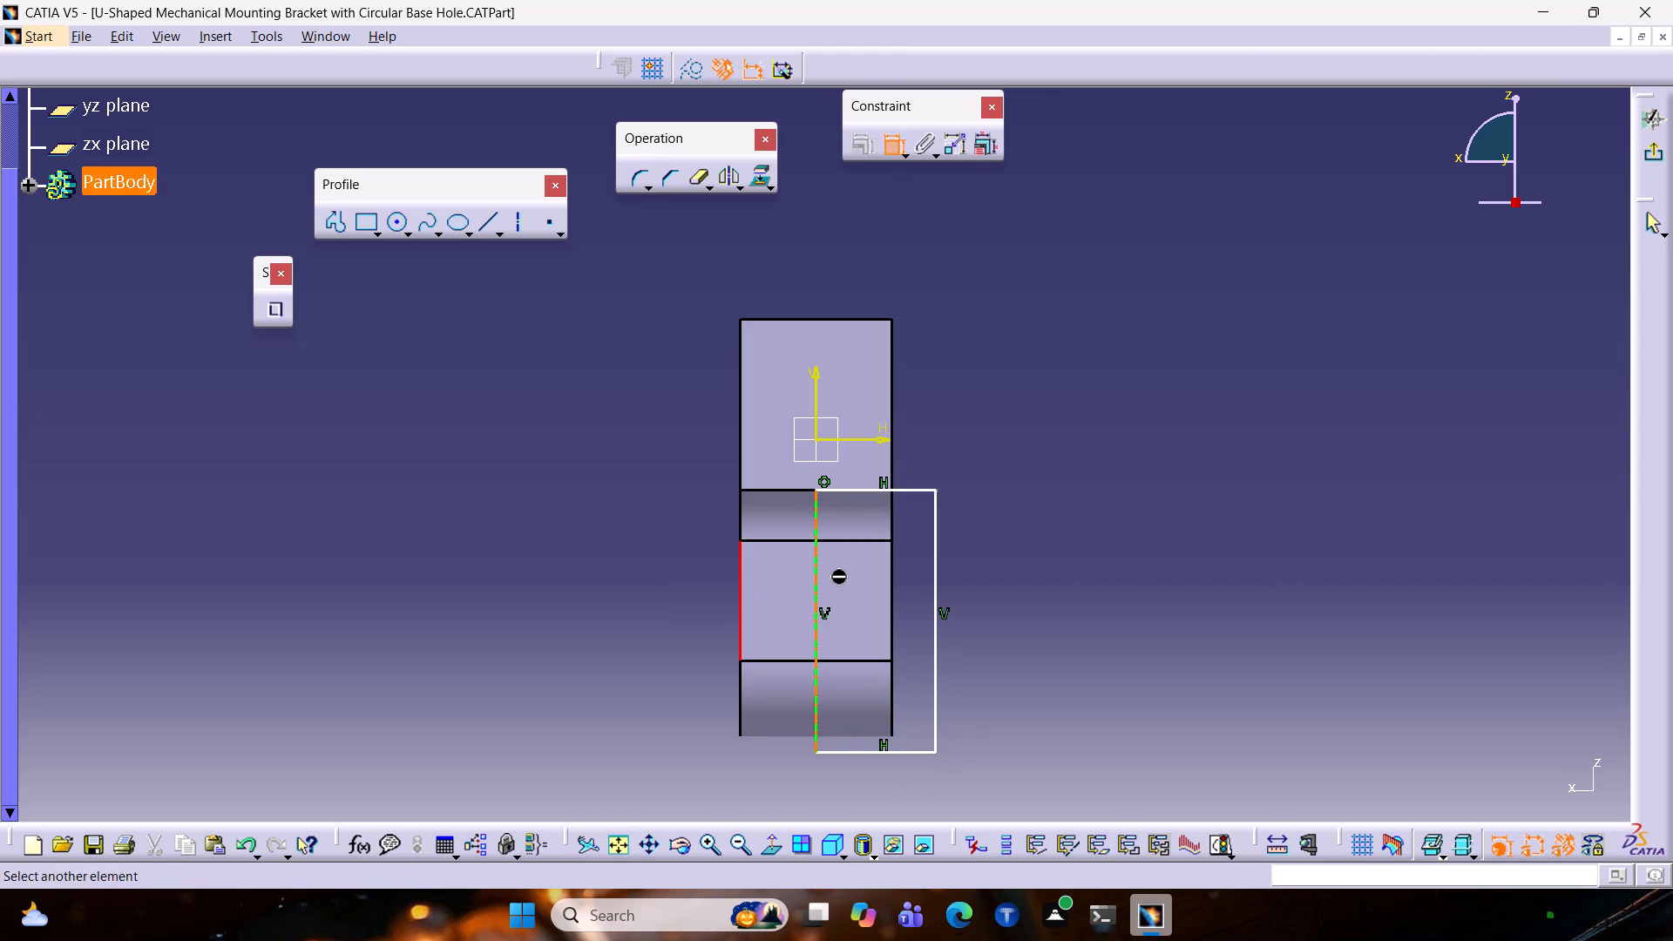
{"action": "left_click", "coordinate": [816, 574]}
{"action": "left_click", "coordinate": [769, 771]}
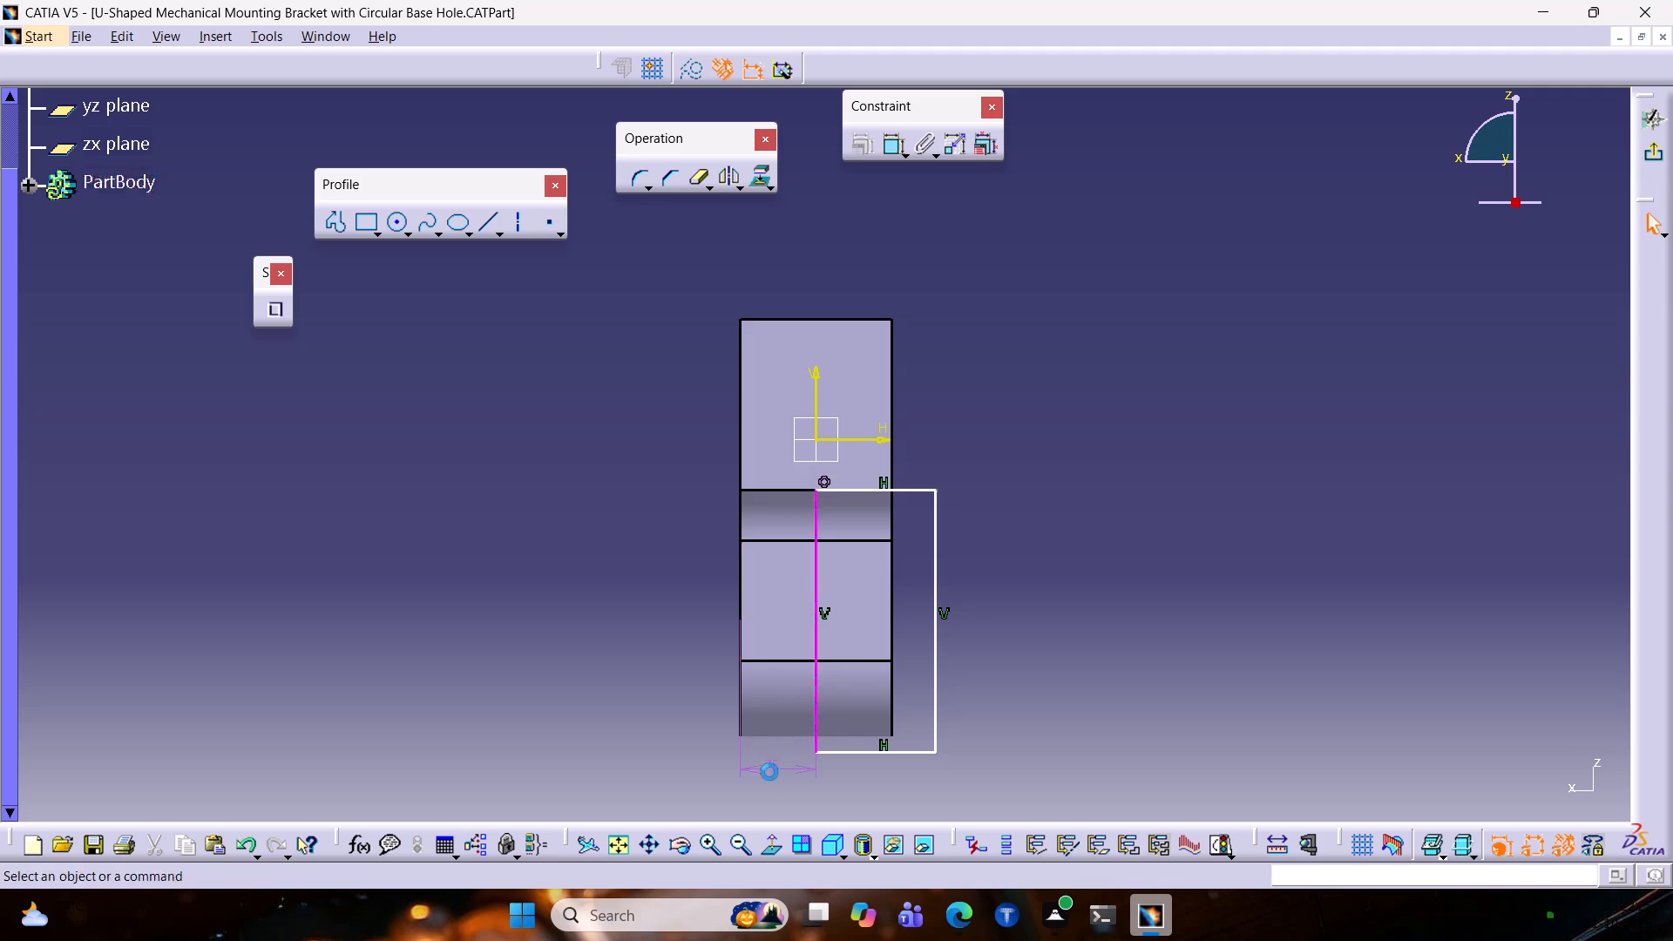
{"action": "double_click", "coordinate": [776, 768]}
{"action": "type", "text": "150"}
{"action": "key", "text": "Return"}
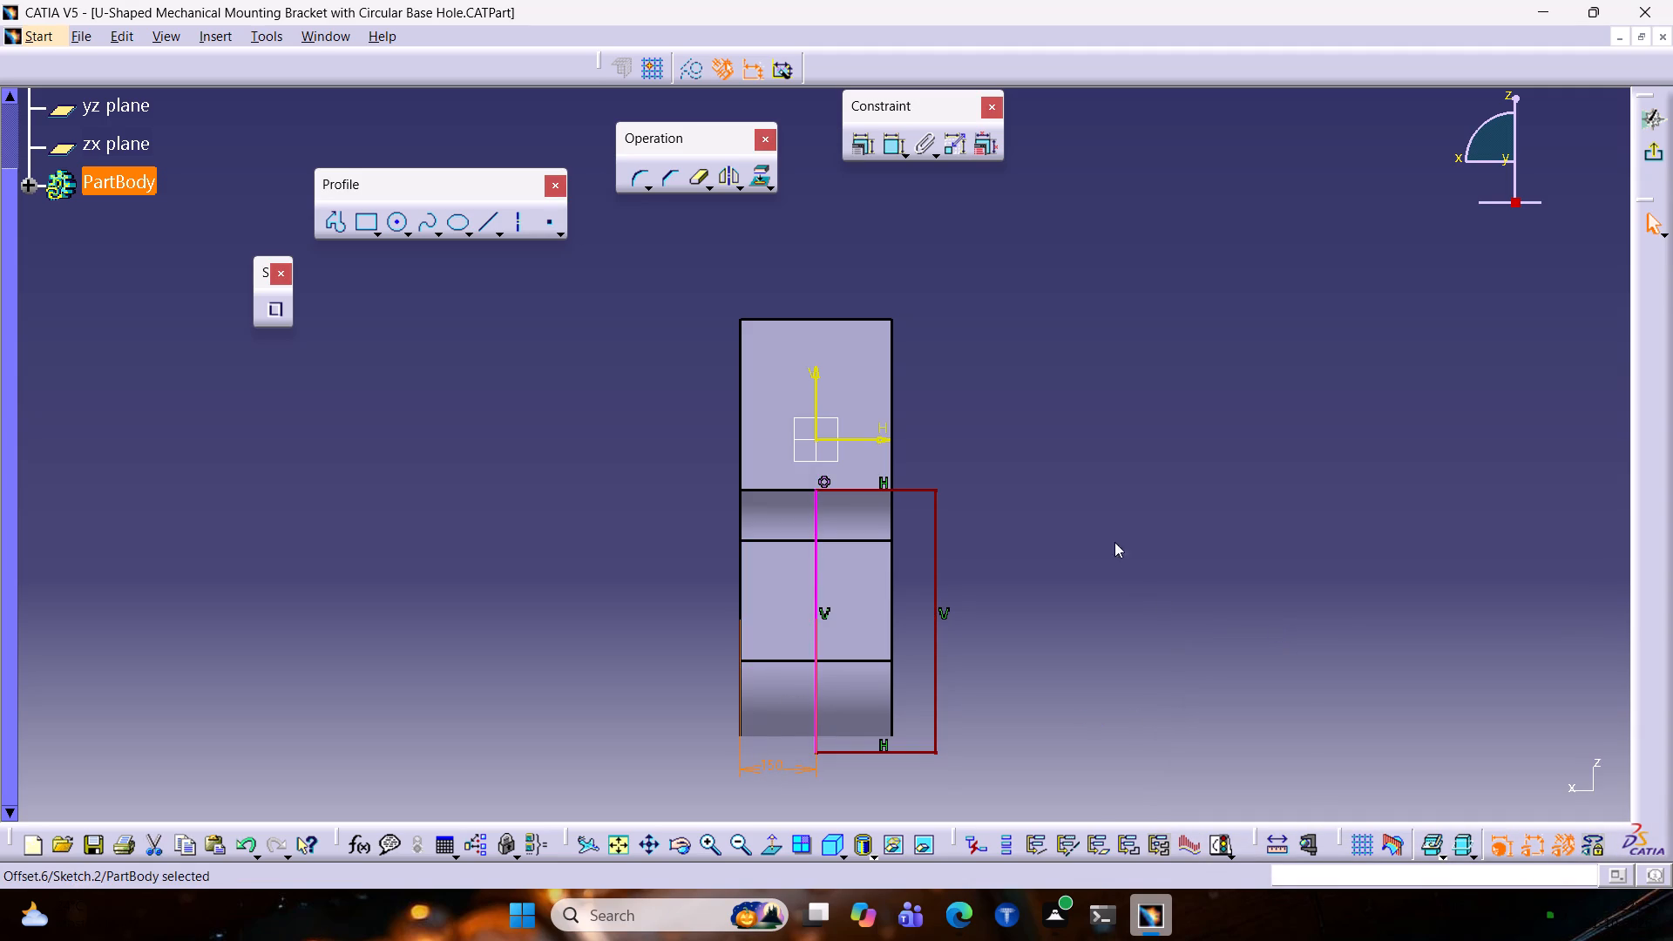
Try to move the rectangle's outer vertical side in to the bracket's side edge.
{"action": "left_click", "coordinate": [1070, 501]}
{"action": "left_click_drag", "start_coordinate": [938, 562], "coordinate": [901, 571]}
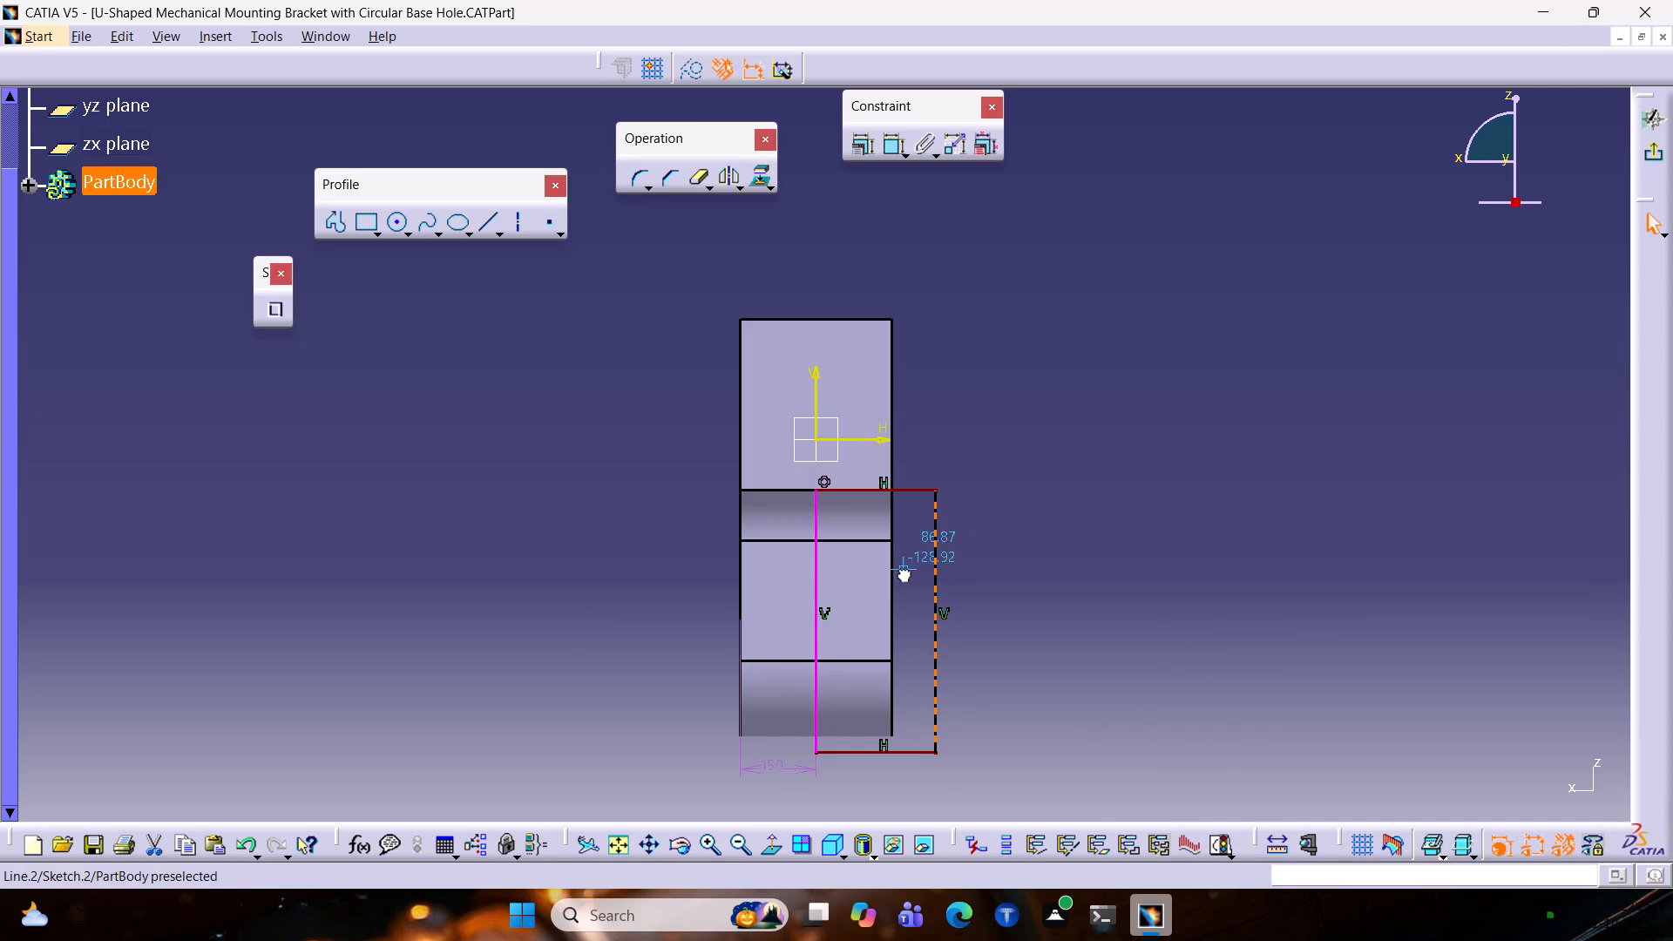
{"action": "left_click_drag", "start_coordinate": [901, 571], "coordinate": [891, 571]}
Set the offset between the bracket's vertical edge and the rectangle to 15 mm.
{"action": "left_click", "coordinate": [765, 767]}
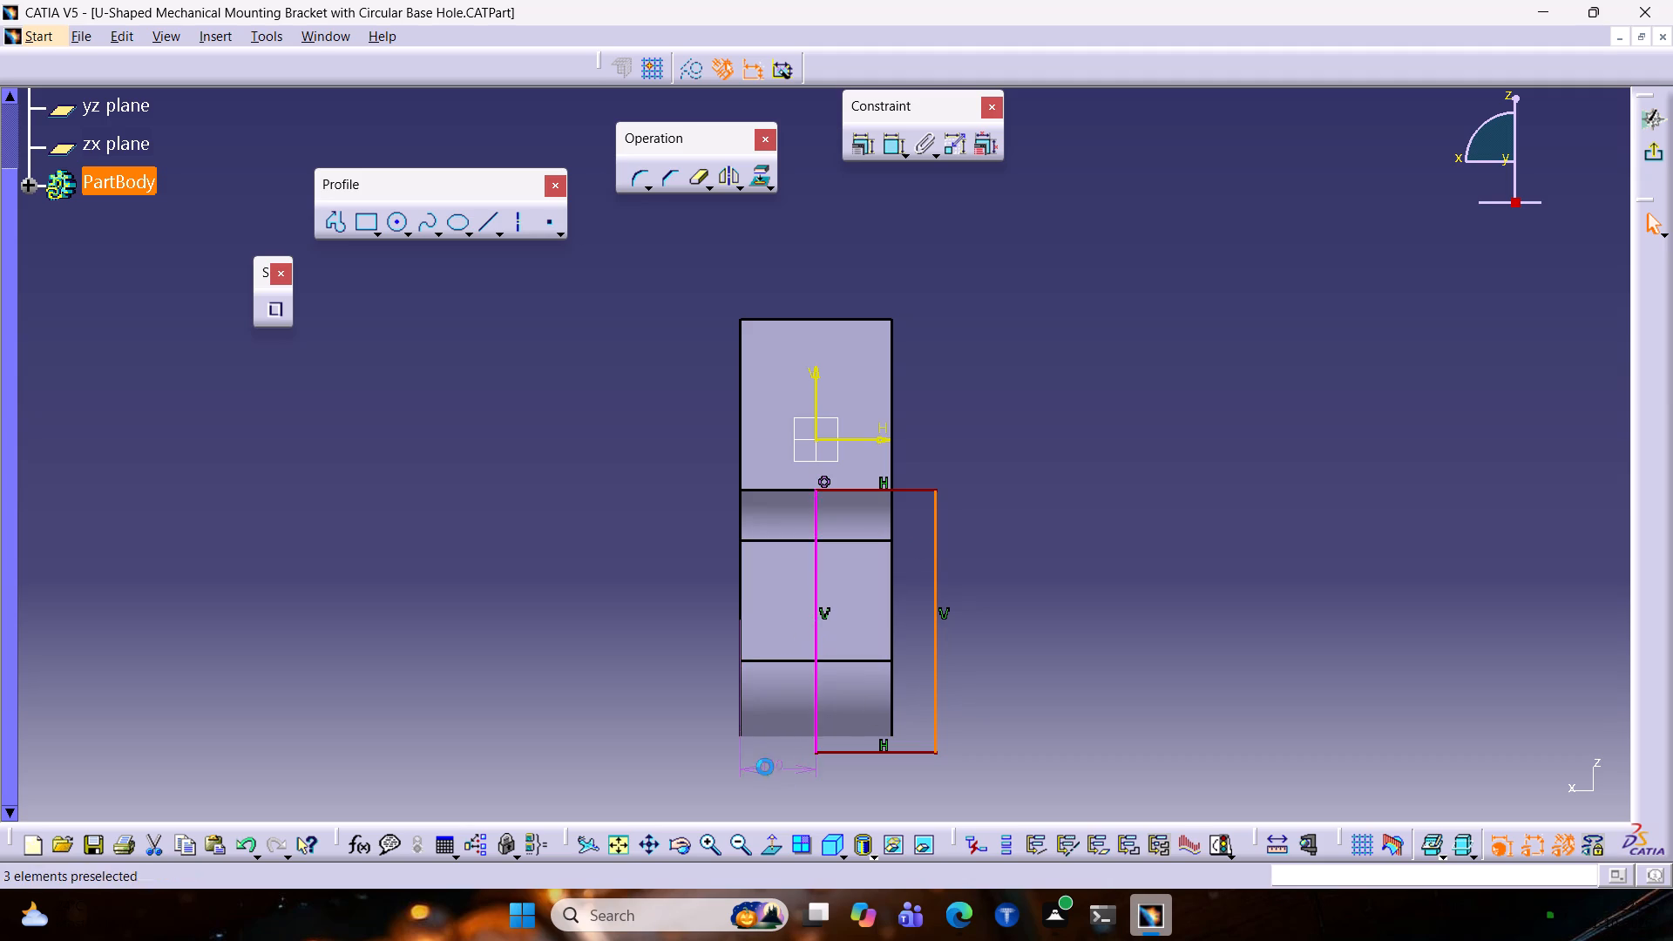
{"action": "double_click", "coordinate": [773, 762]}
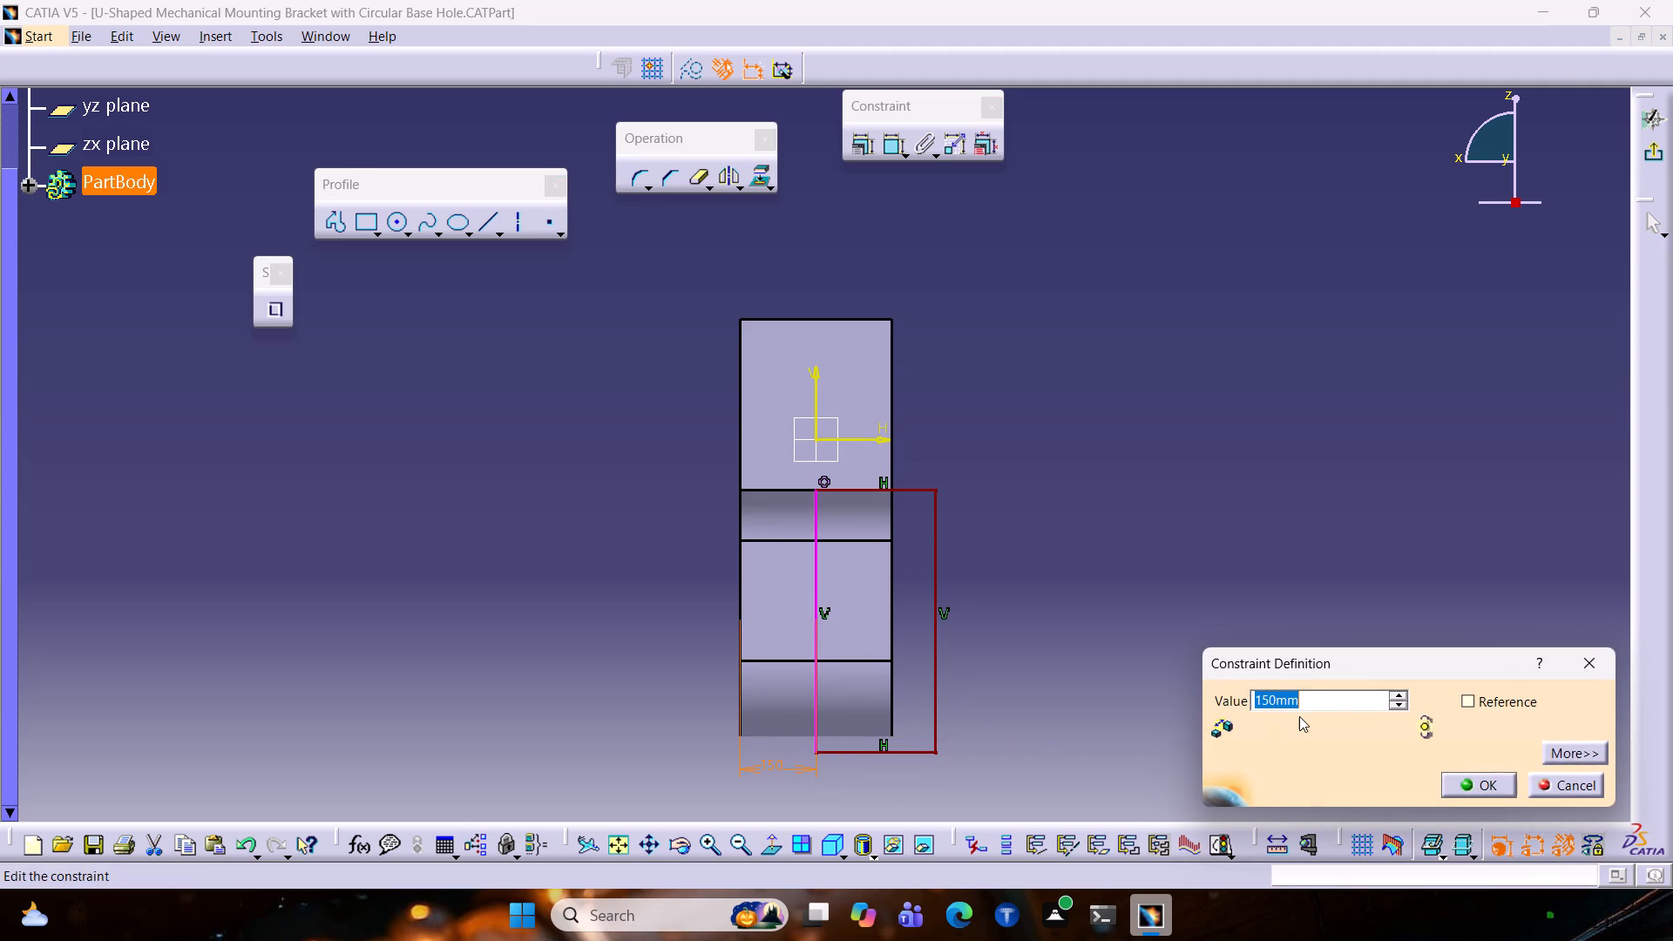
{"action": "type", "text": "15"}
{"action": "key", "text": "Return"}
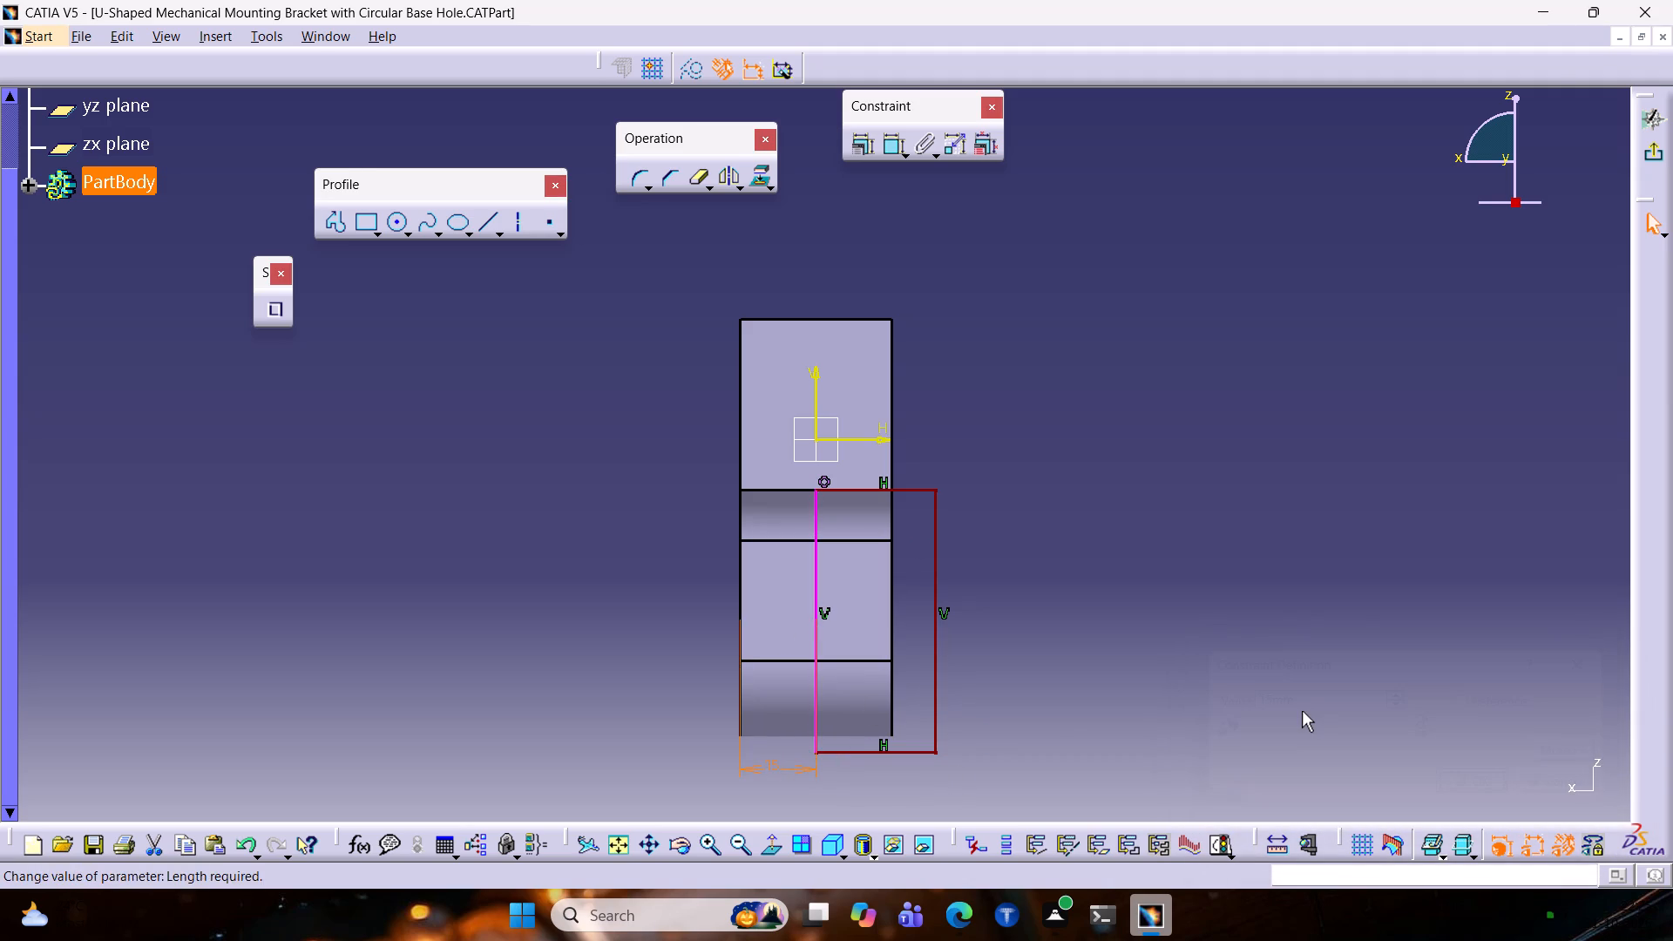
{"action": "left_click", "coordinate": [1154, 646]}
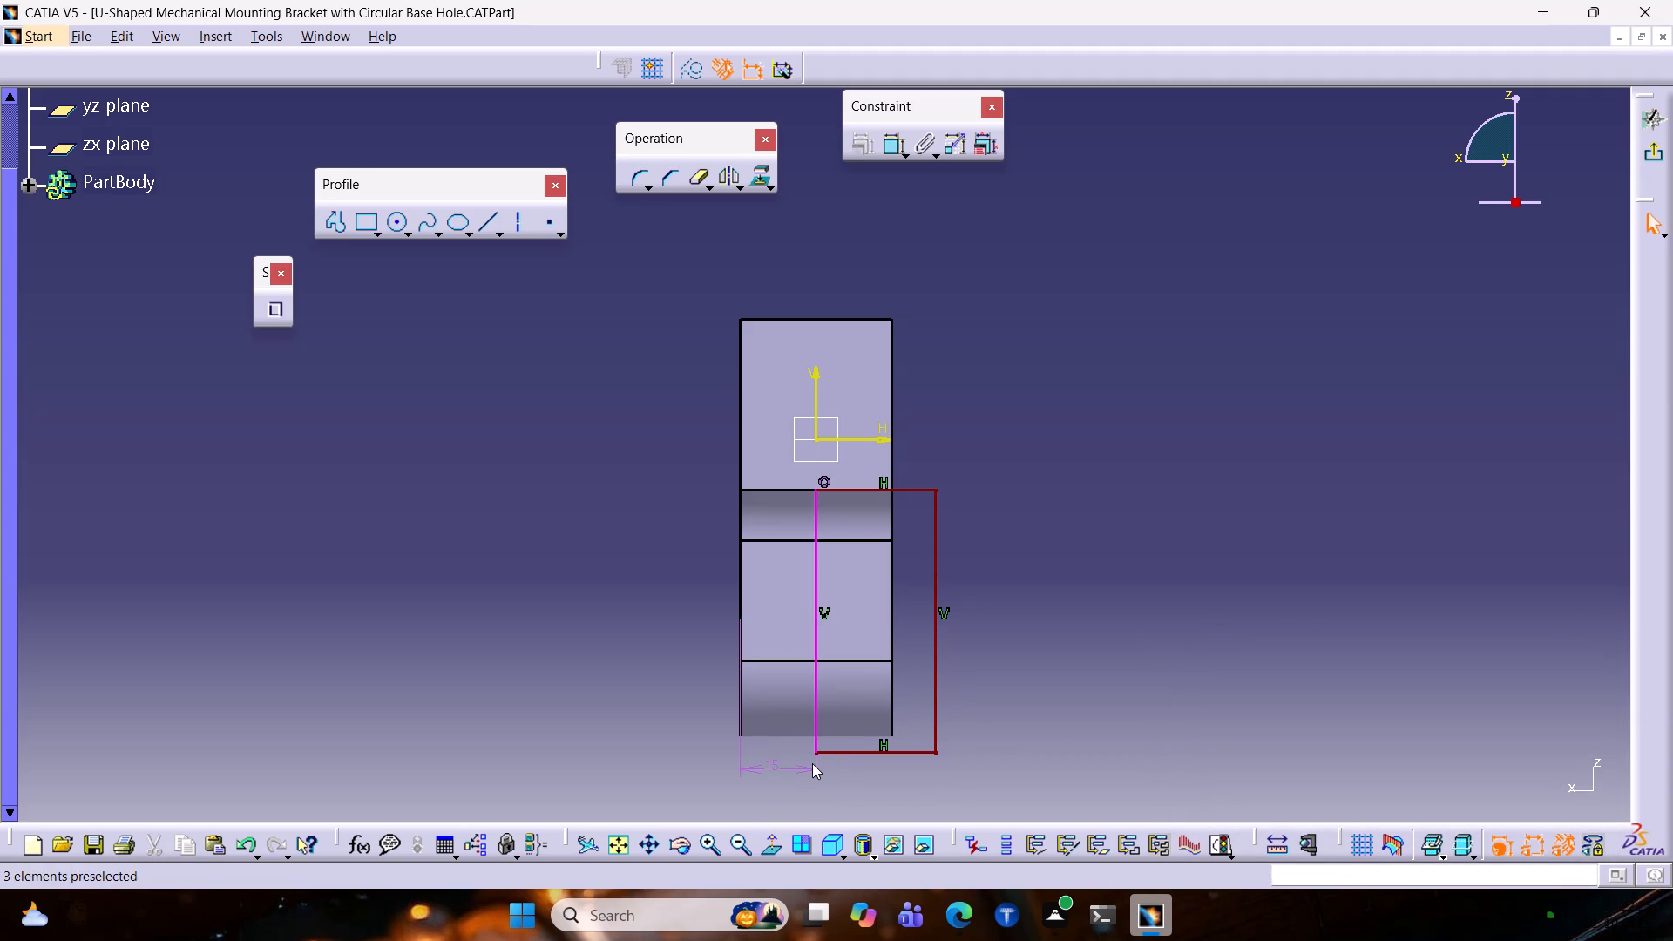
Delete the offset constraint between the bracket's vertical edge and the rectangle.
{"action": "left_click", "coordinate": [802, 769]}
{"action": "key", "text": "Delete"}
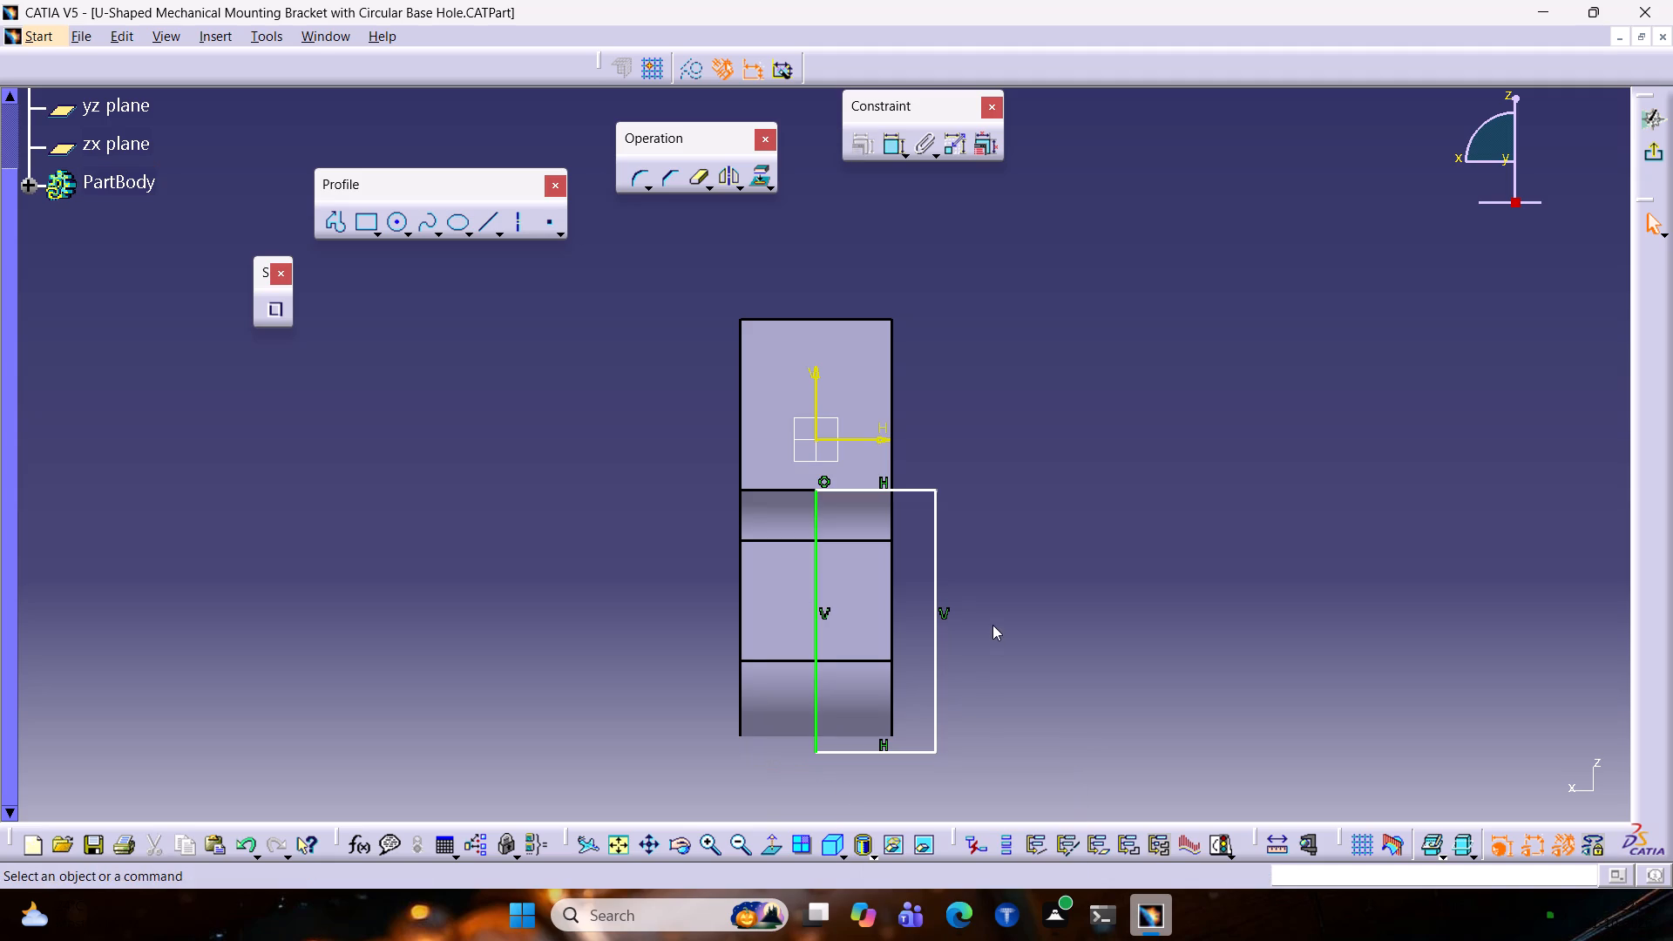
Move the rectangle's outer vertical side in to line up with the bracket's side edge.
{"action": "left_click_drag", "start_coordinate": [933, 599], "coordinate": [933, 598]}
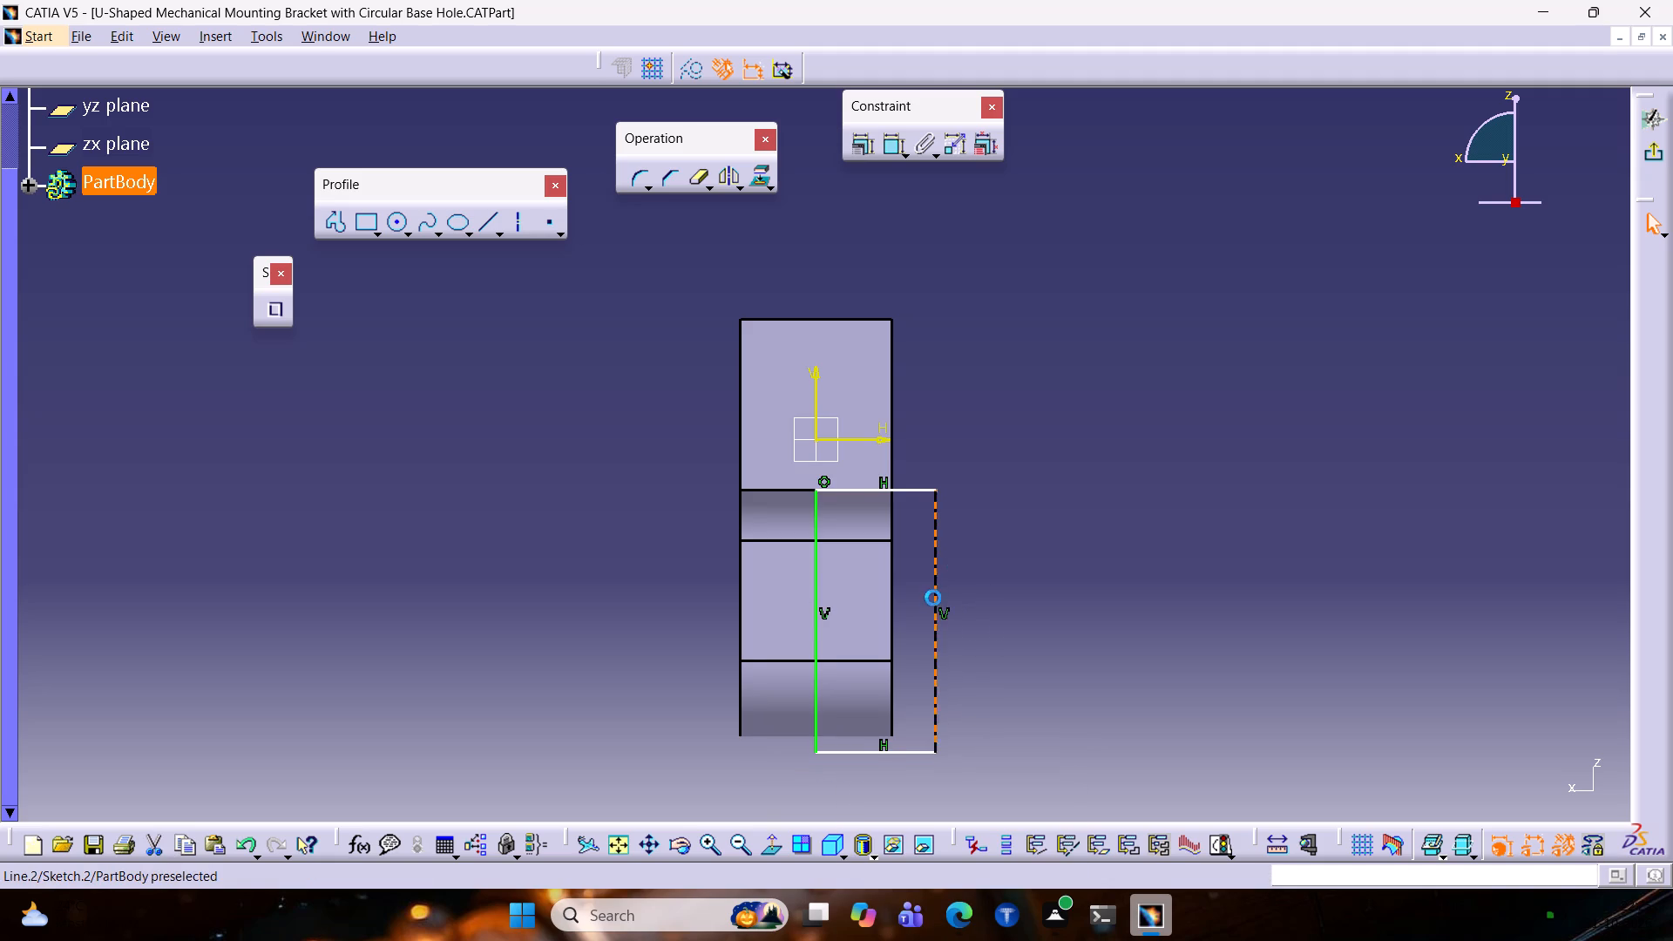
{"action": "left_click_drag", "start_coordinate": [933, 598], "coordinate": [894, 607]}
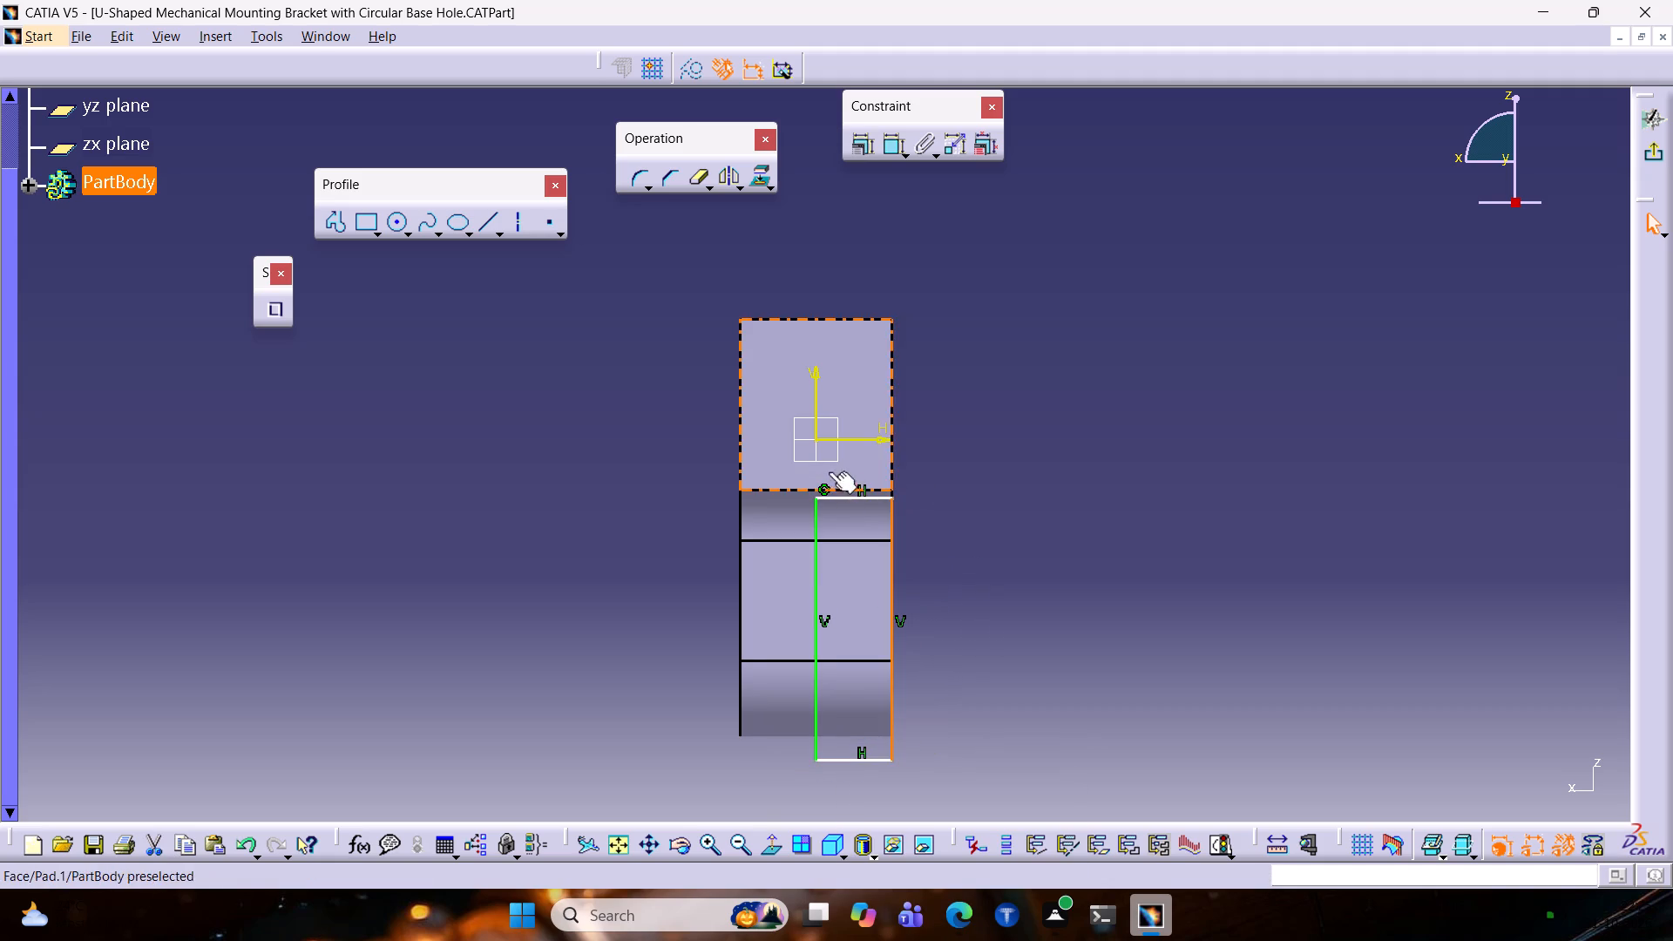
Make the rectangle's top line coincident with the upper block's lower horizontal edge and exit the sketch.
{"action": "left_click", "coordinate": [840, 500]}
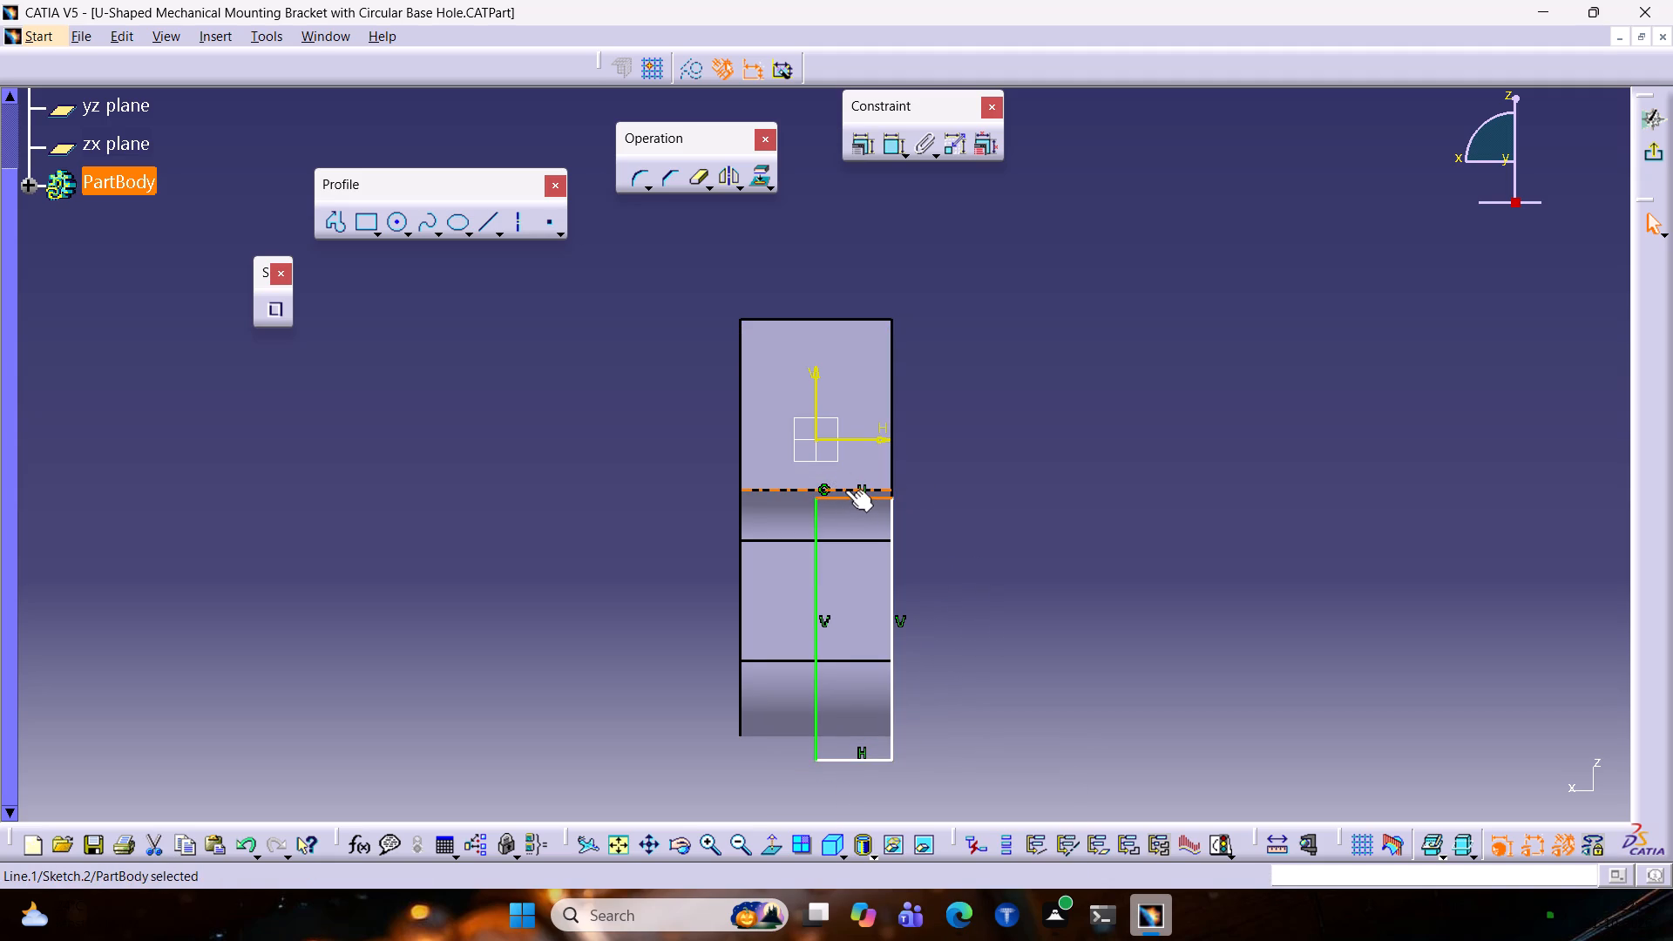
{"action": "left_click", "coordinate": [845, 490], "text": "ctrl"}
{"action": "left_click", "coordinate": [864, 153]}
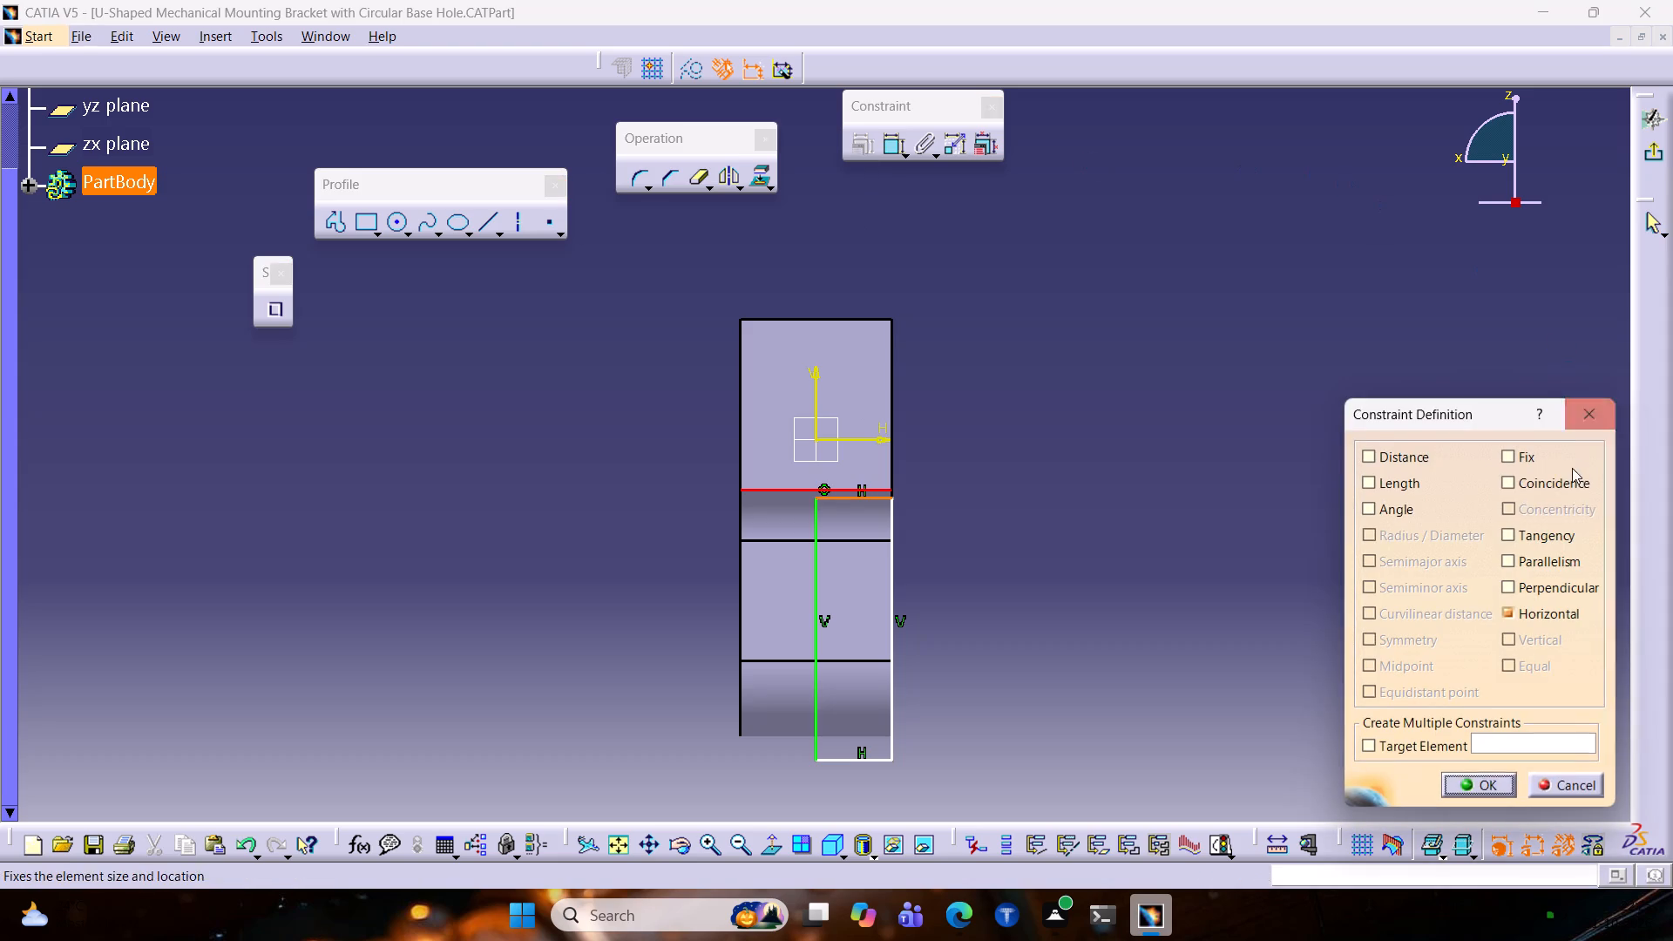
{"action": "left_click", "coordinate": [1561, 490]}
{"action": "left_click", "coordinate": [1475, 796]}
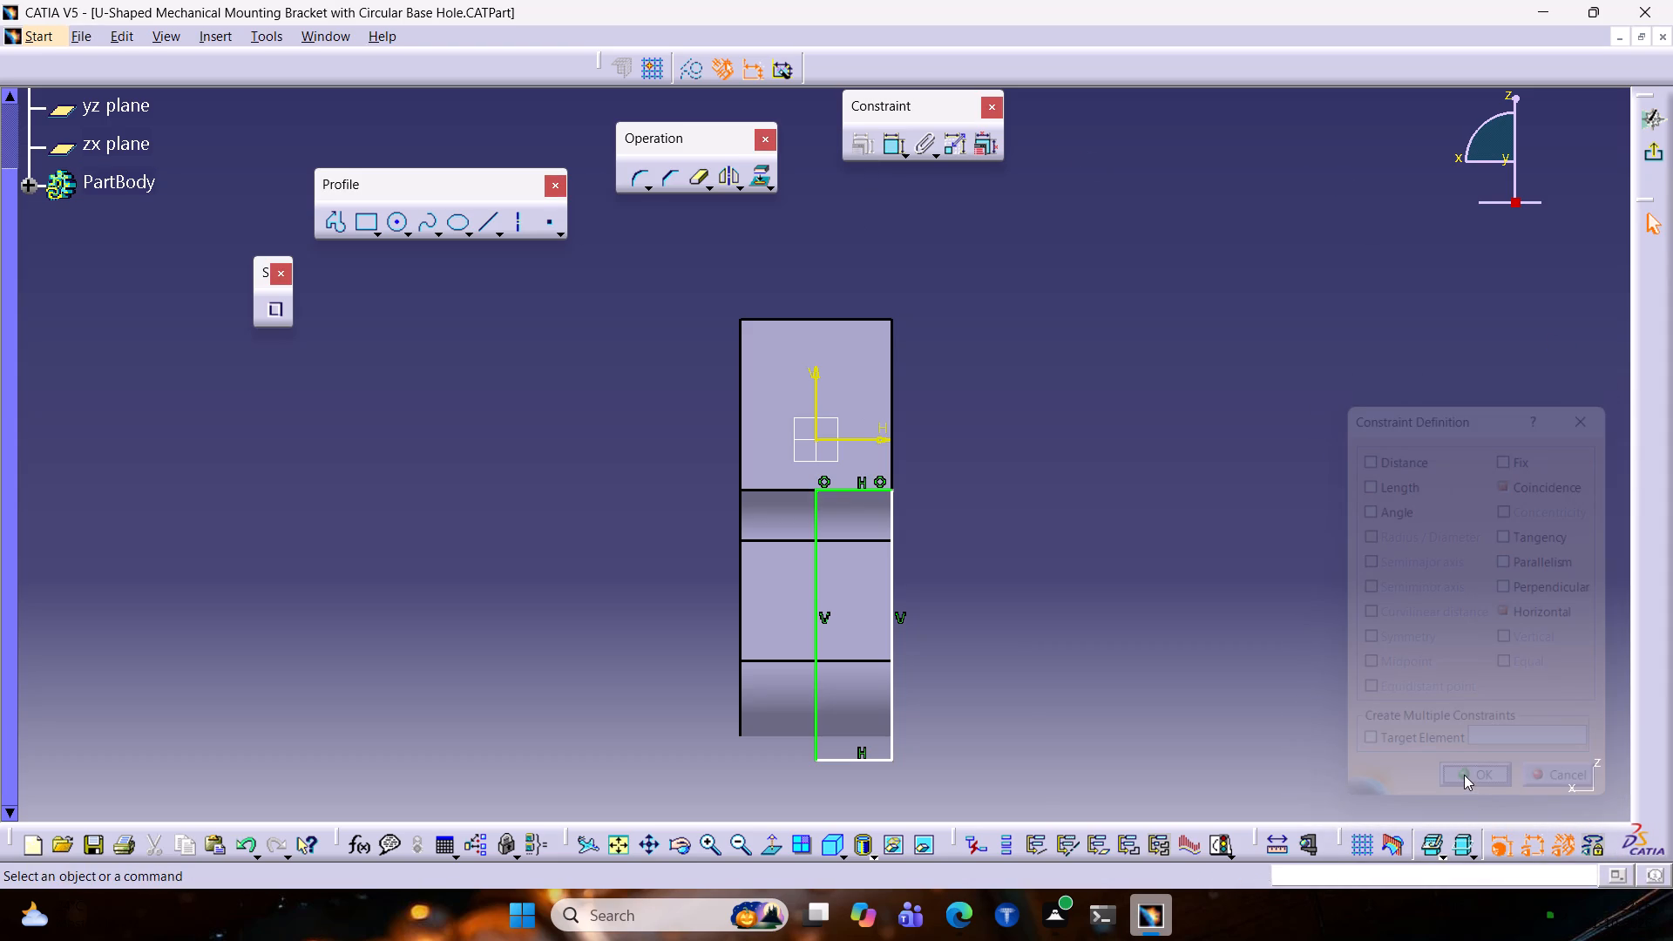
{"action": "left_click", "coordinate": [1648, 154]}
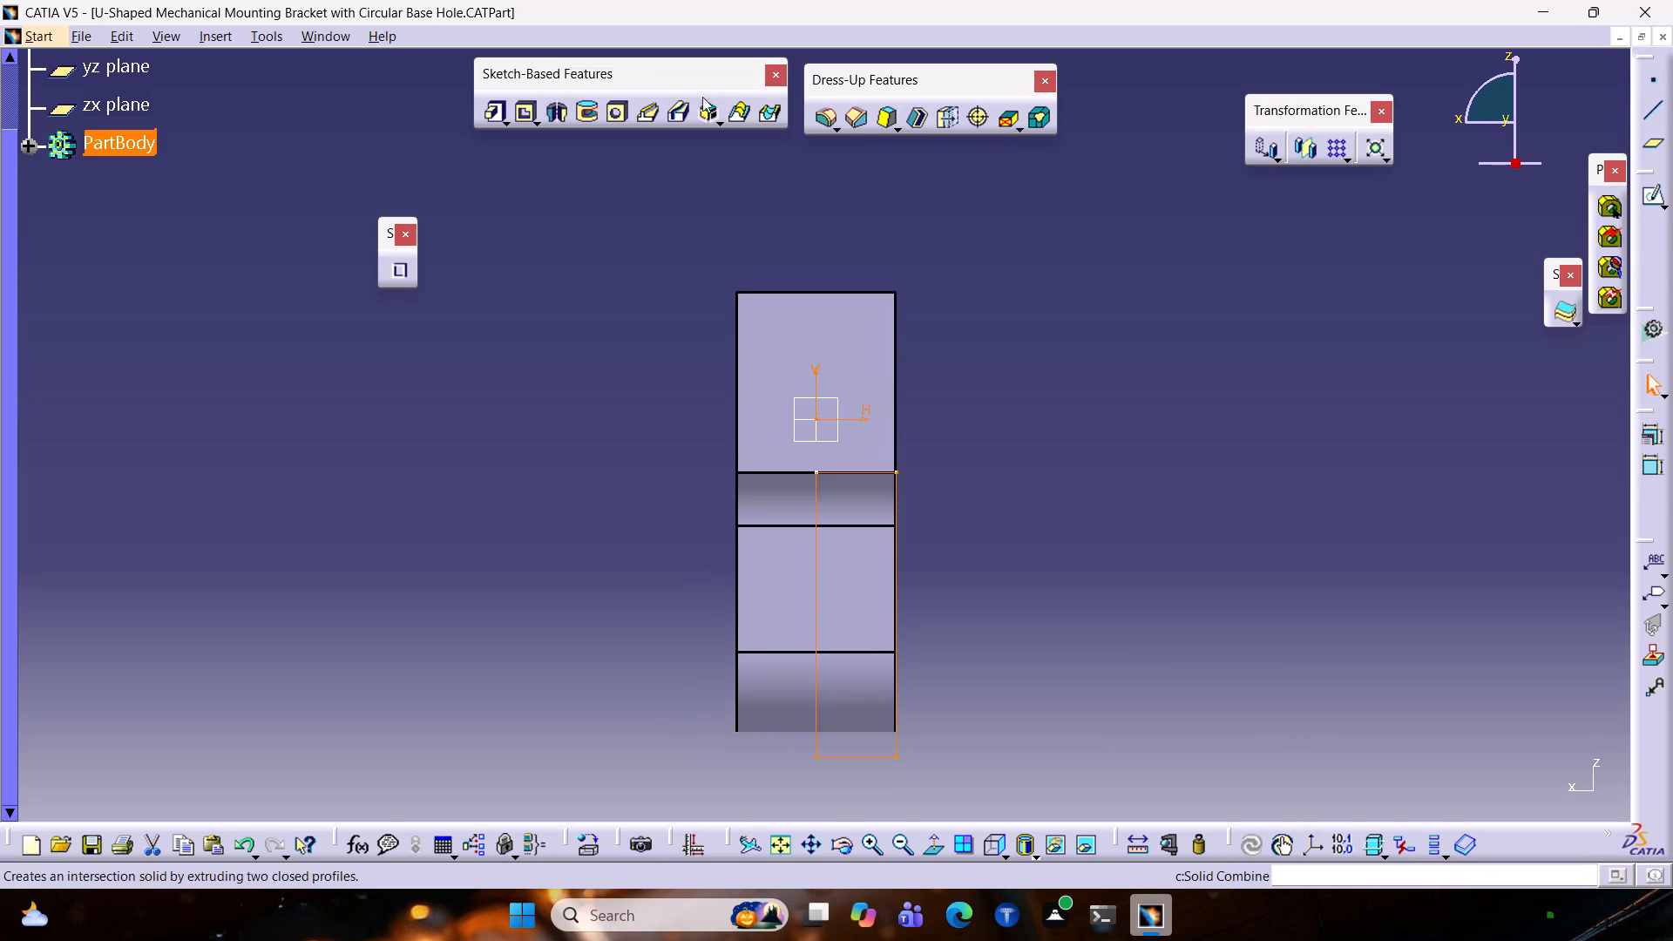
Cut a Pocket from the rectangle sketch with its first limit type set to Up to last.
{"action": "left_click", "coordinate": [517, 109]}
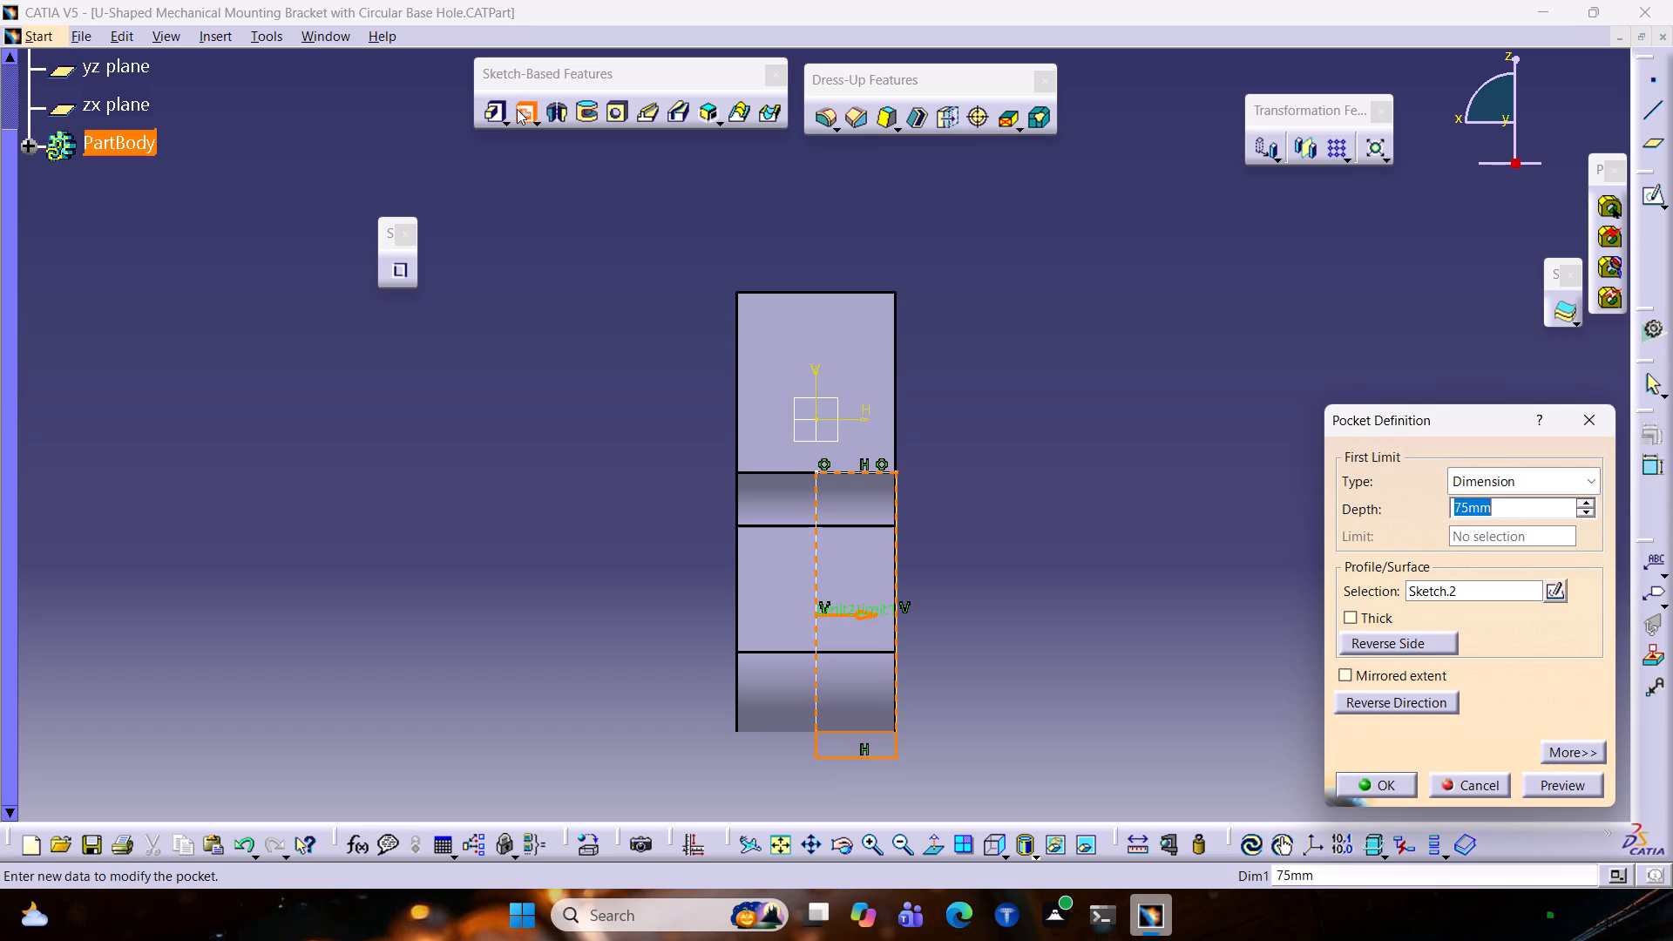
{"action": "left_click", "coordinate": [1548, 484]}
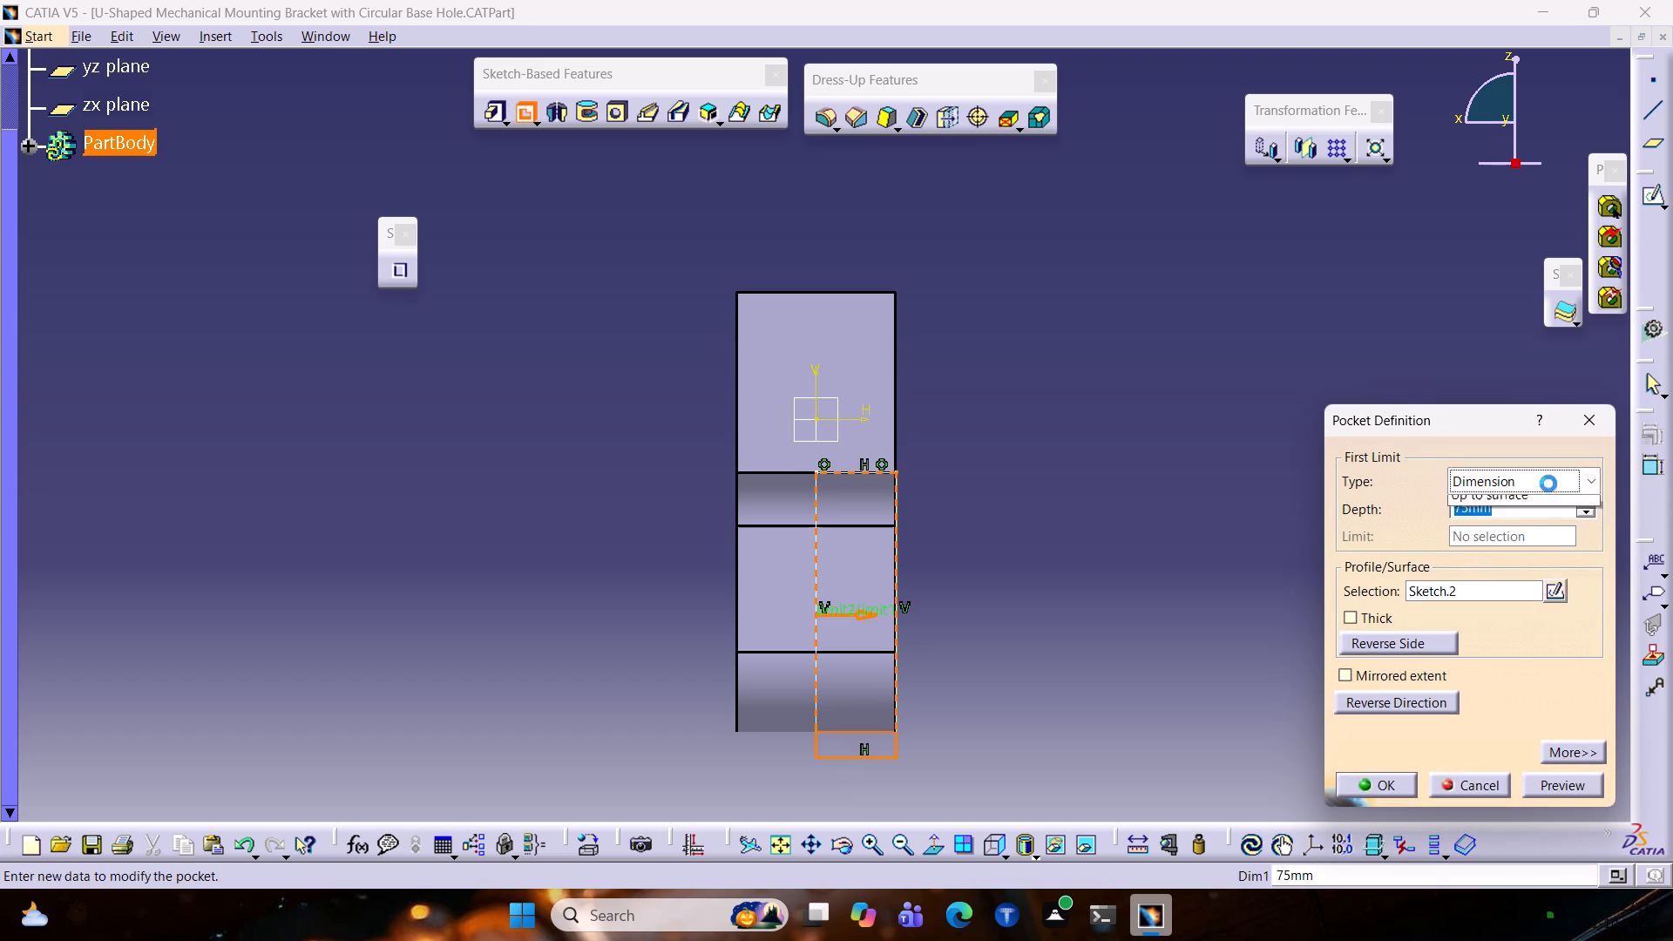
{"action": "left_click", "coordinate": [1517, 547]}
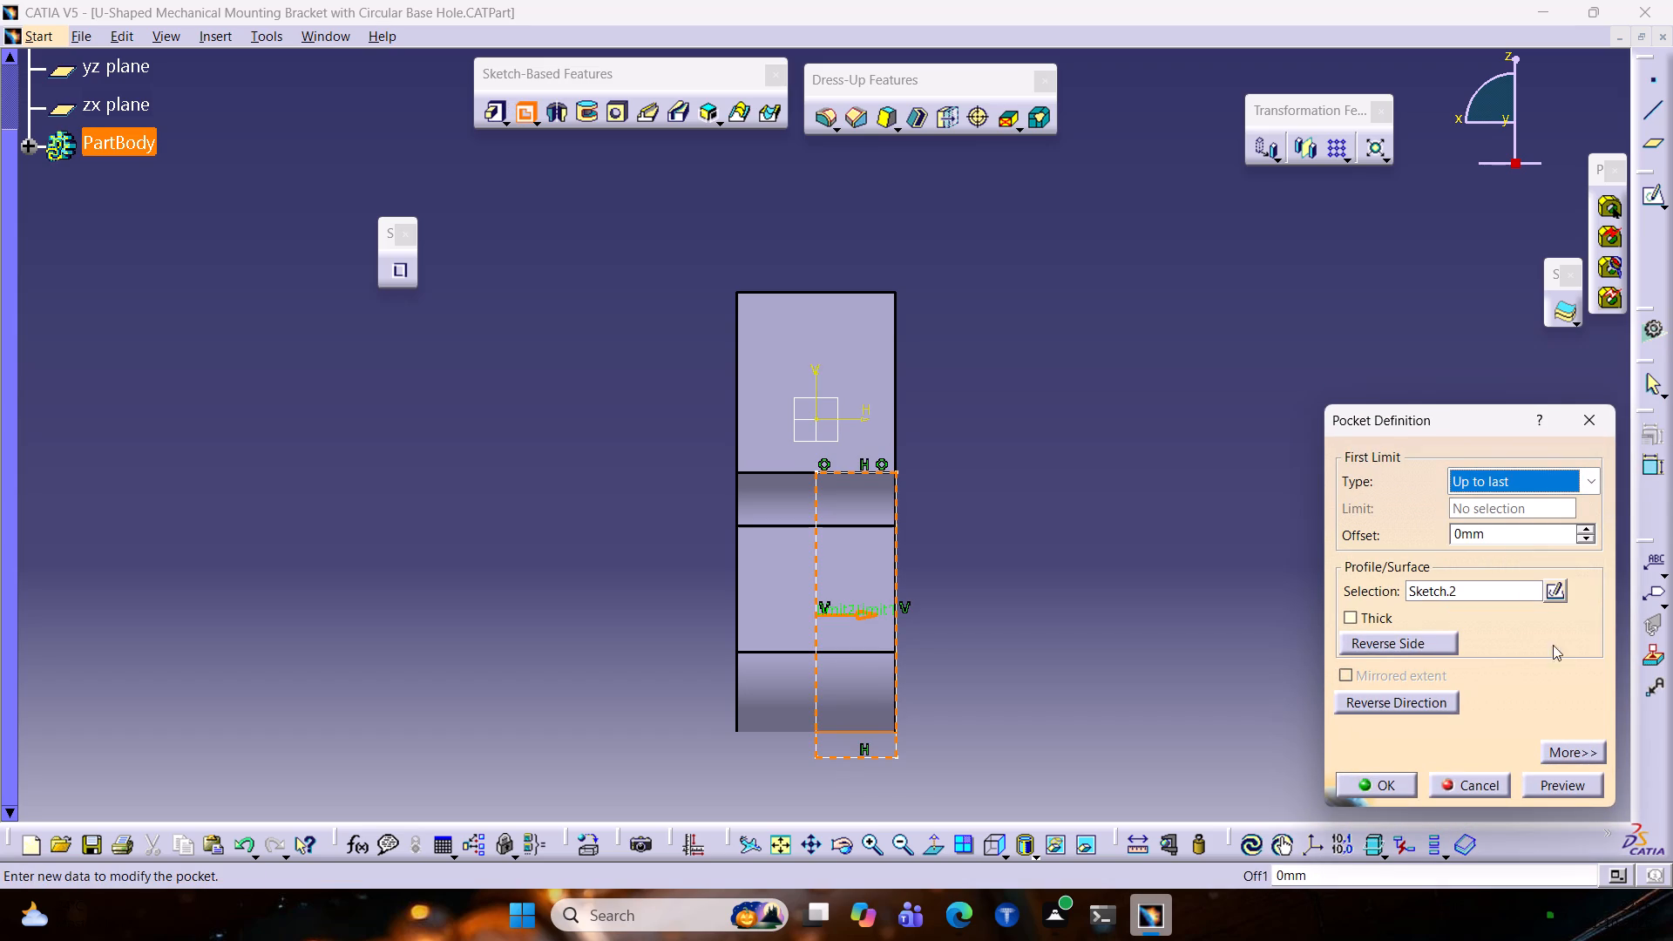
{"action": "left_click", "coordinate": [1575, 787]}
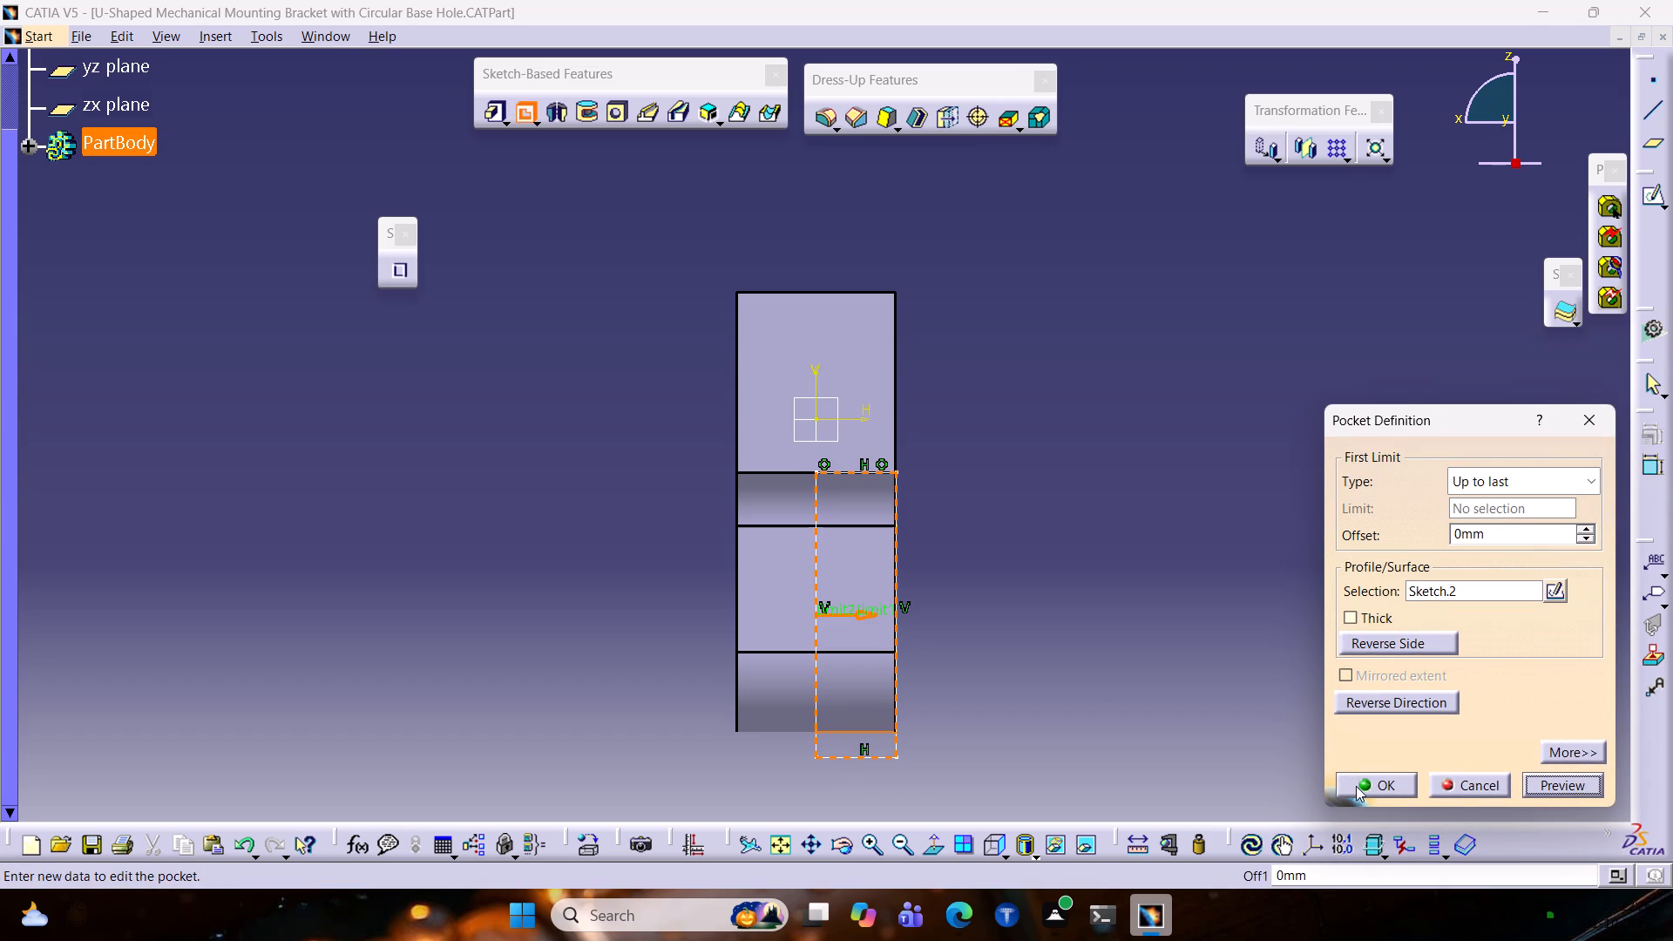
{"action": "left_click", "coordinate": [1358, 785]}
Inspect the pocketed bracket from several angles to check where the cut removed material.
{"action": "middle_click_drag", "start_coordinate": [1091, 688], "coordinate": [817, 674]}
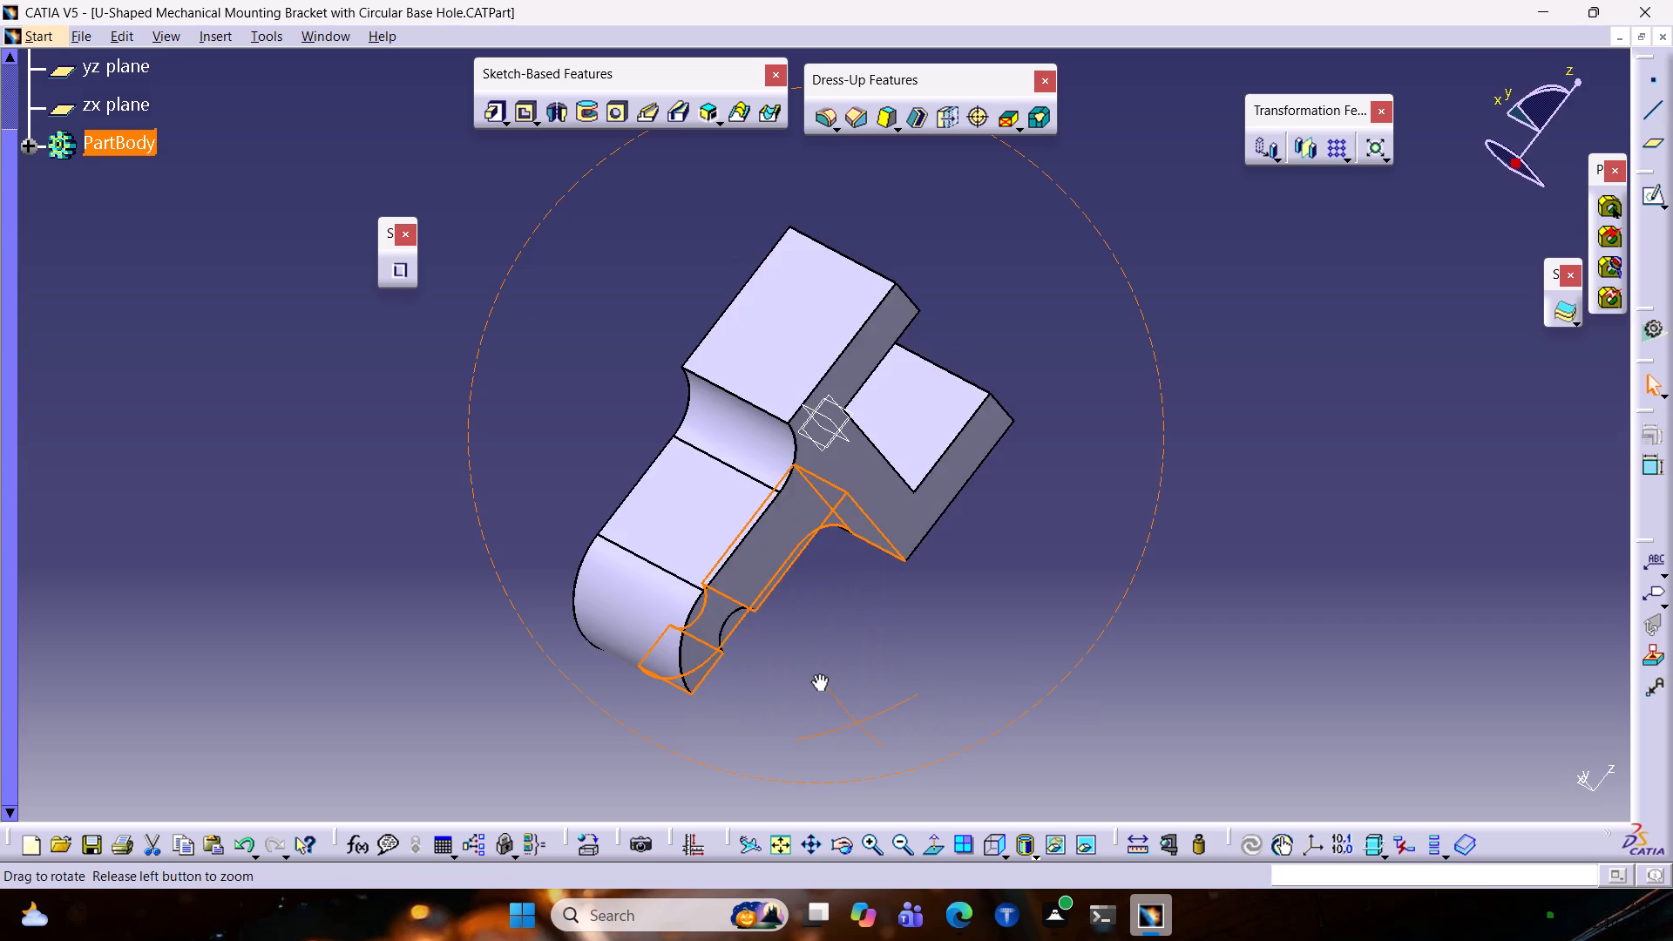
{"action": "middle_click_drag", "start_coordinate": [817, 674], "coordinate": [931, 709]}
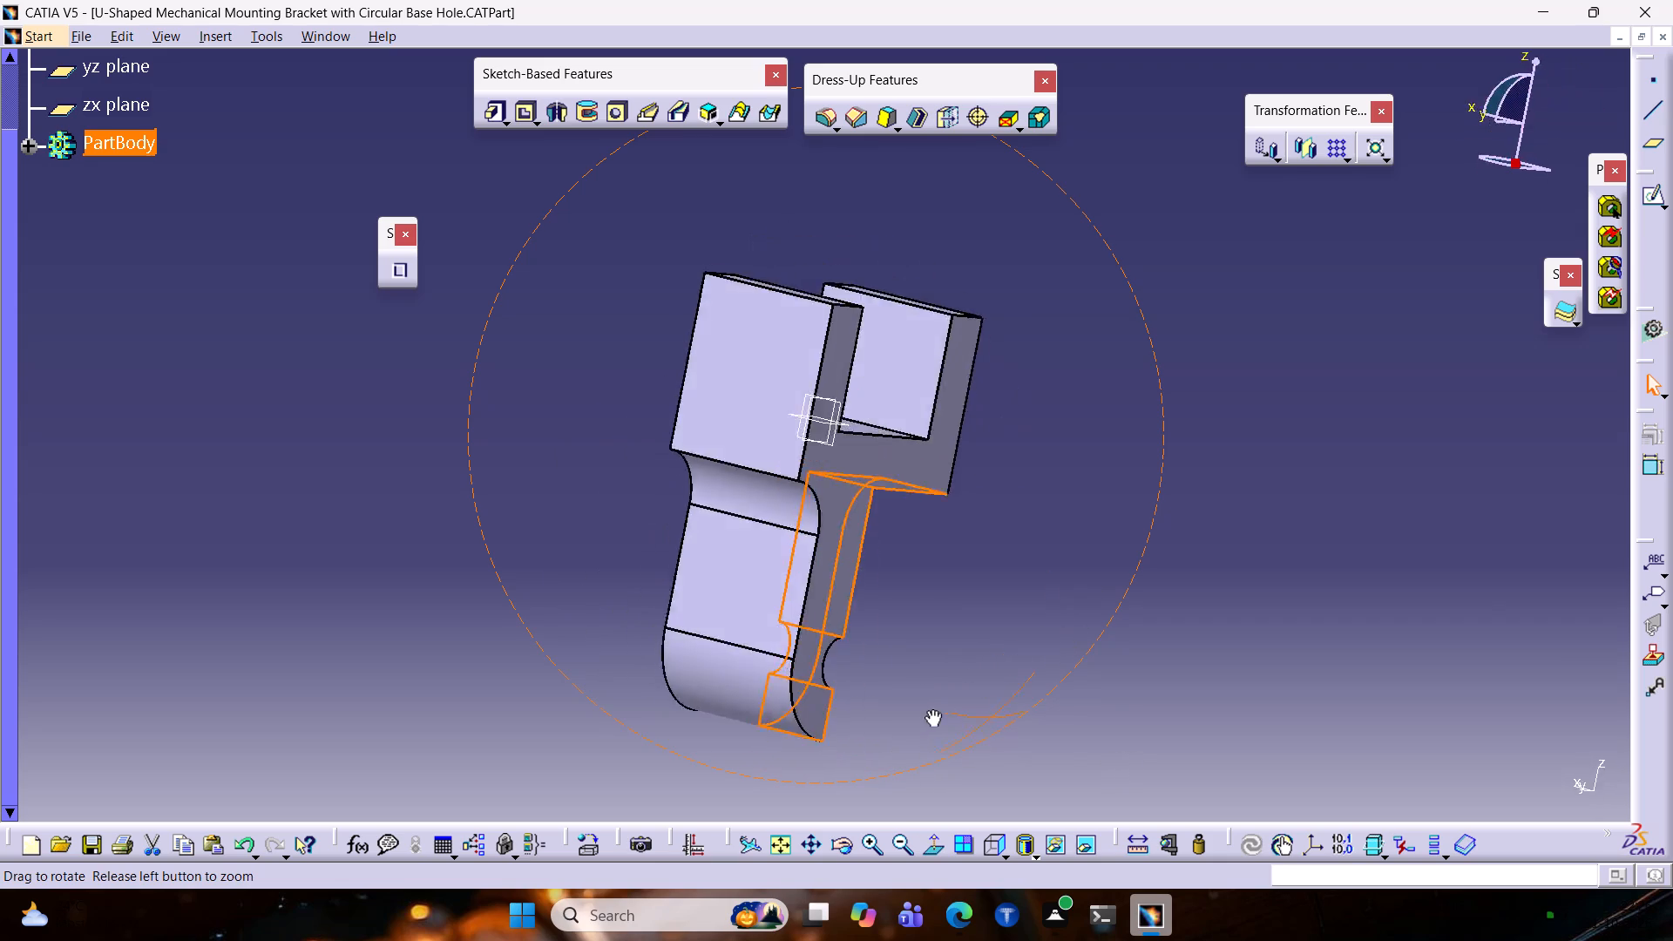
{"action": "middle_click_drag", "start_coordinate": [931, 709], "coordinate": [651, 687]}
{"action": "middle_click_drag", "start_coordinate": [1159, 546], "coordinate": [908, 470], "text": "ctrl"}
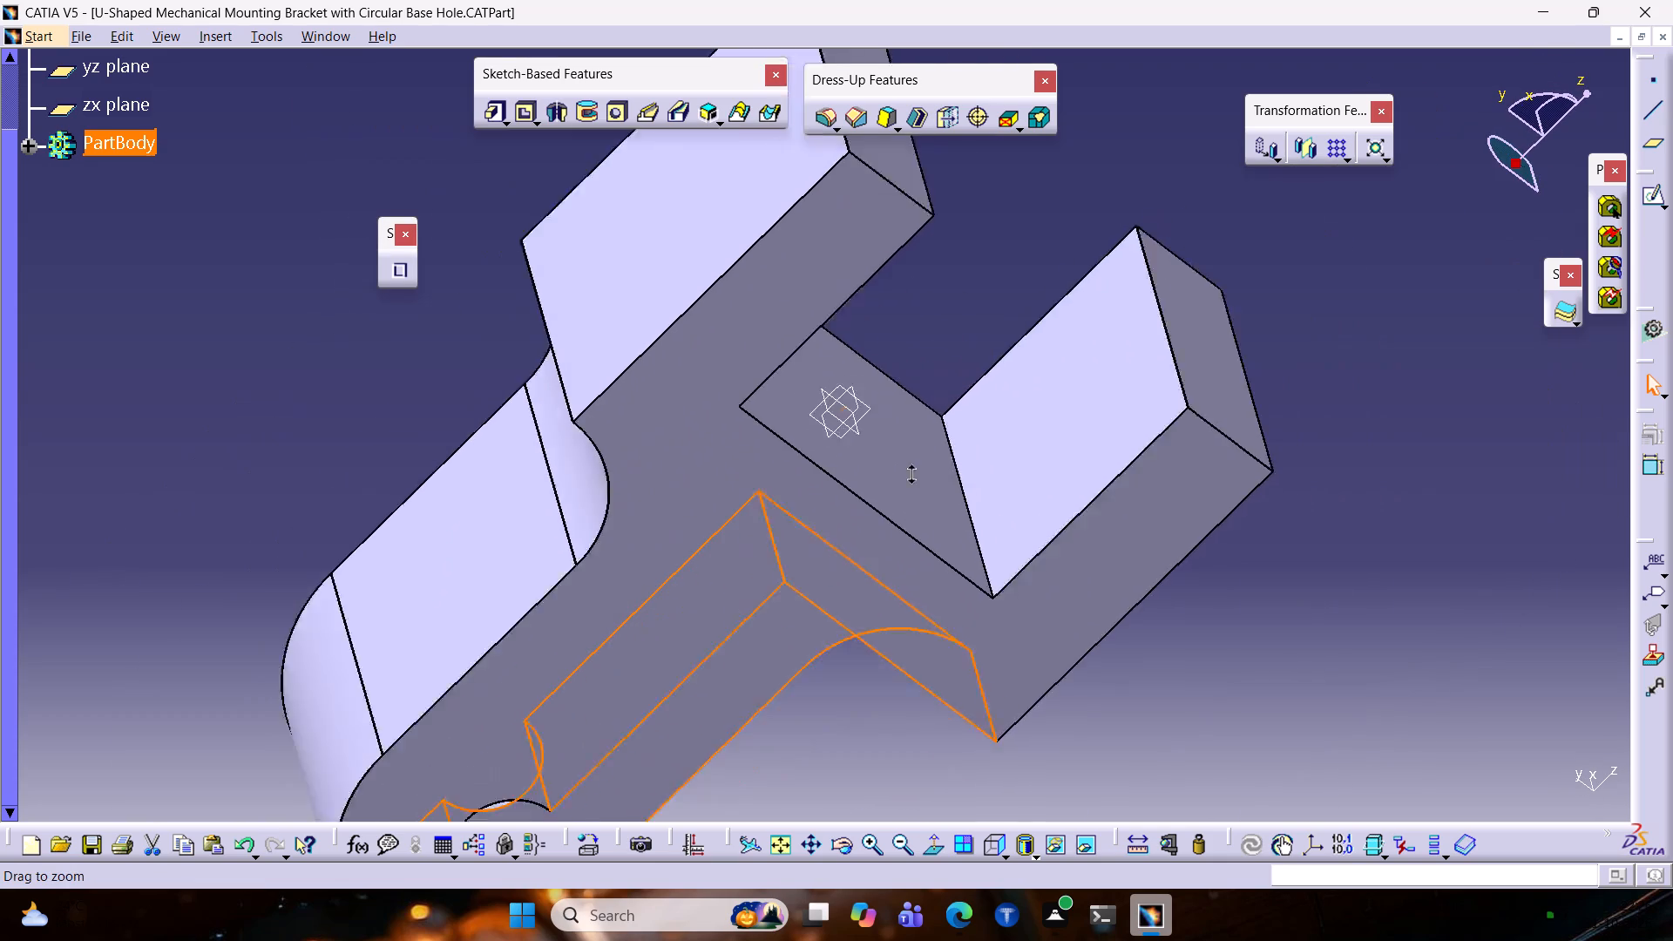
{"action": "middle_click_drag", "start_coordinate": [908, 470], "coordinate": [914, 559], "text": "ctrl"}
{"action": "middle_click_drag", "start_coordinate": [1058, 546], "coordinate": [787, 559], "text": "ctrl"}
{"action": "middle_click_drag", "start_coordinate": [1138, 483], "coordinate": [1140, 483]}
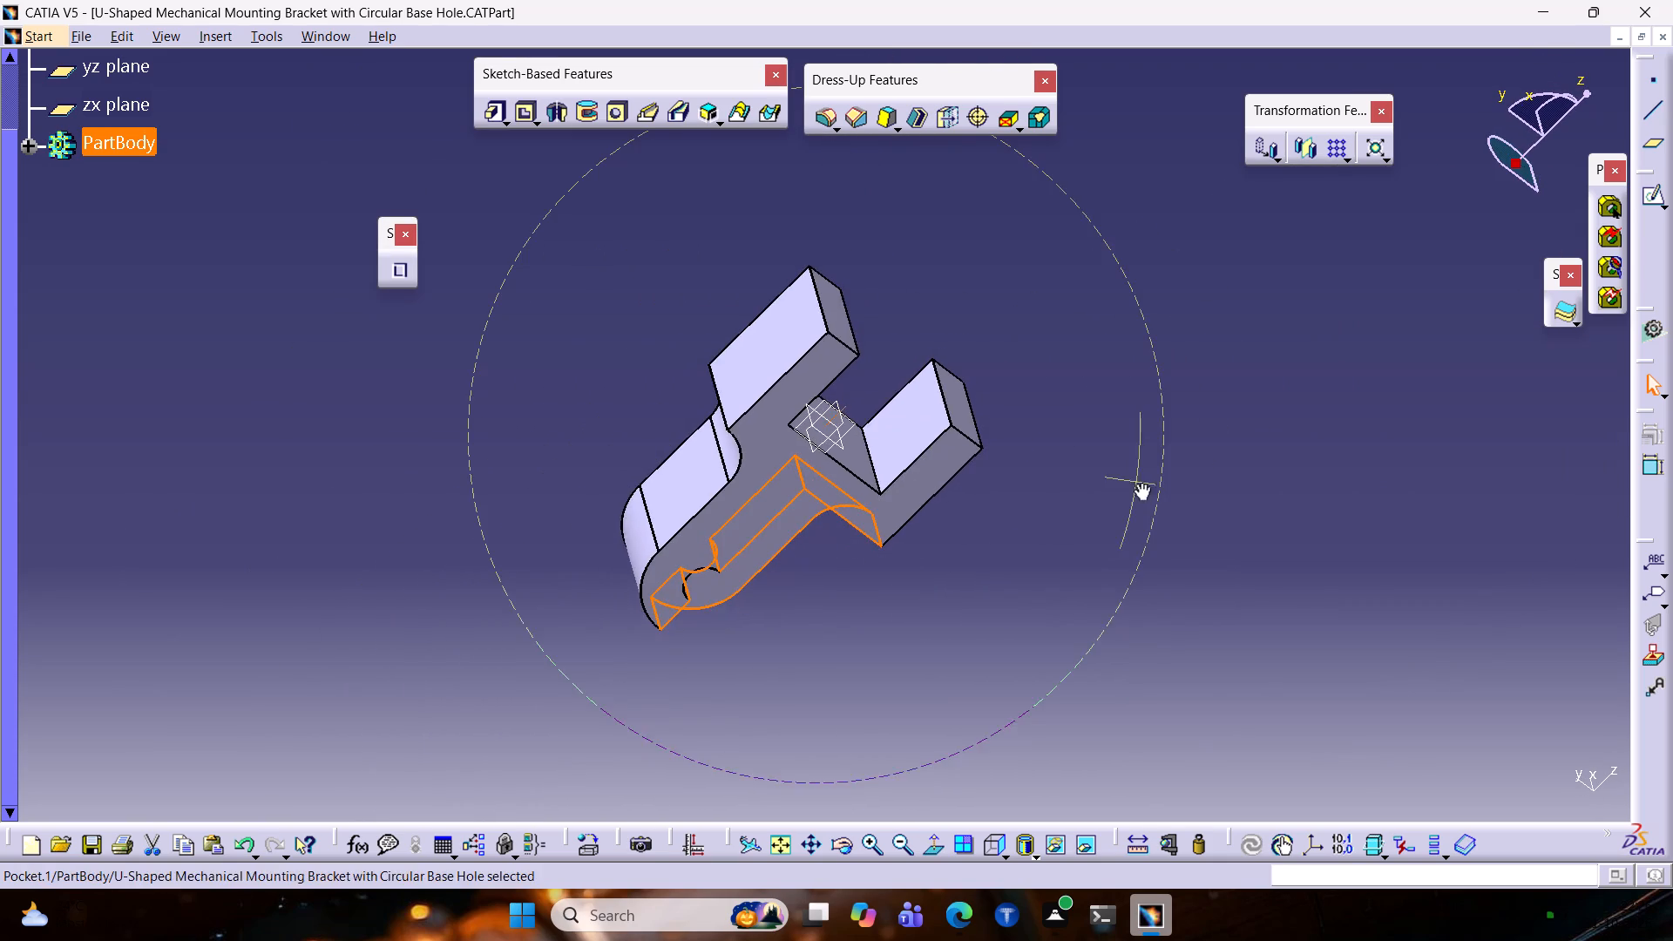
{"action": "middle_click_drag", "start_coordinate": [1140, 483], "coordinate": [809, 340]}
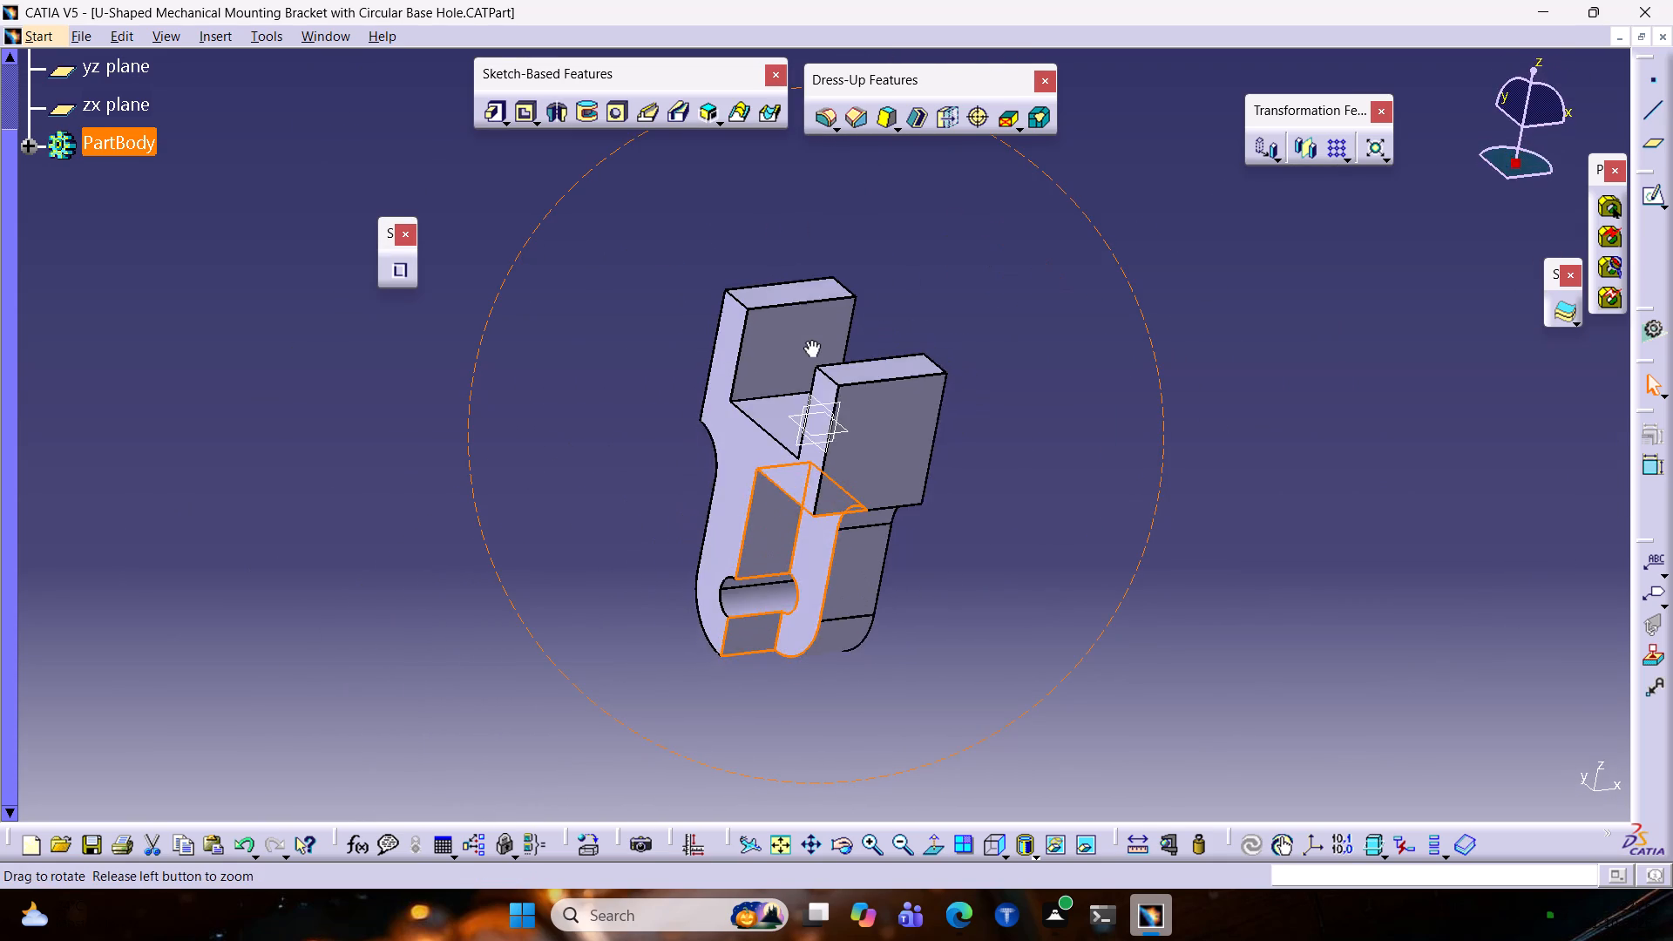
{"action": "middle_click_drag", "start_coordinate": [809, 340], "coordinate": [930, 306]}
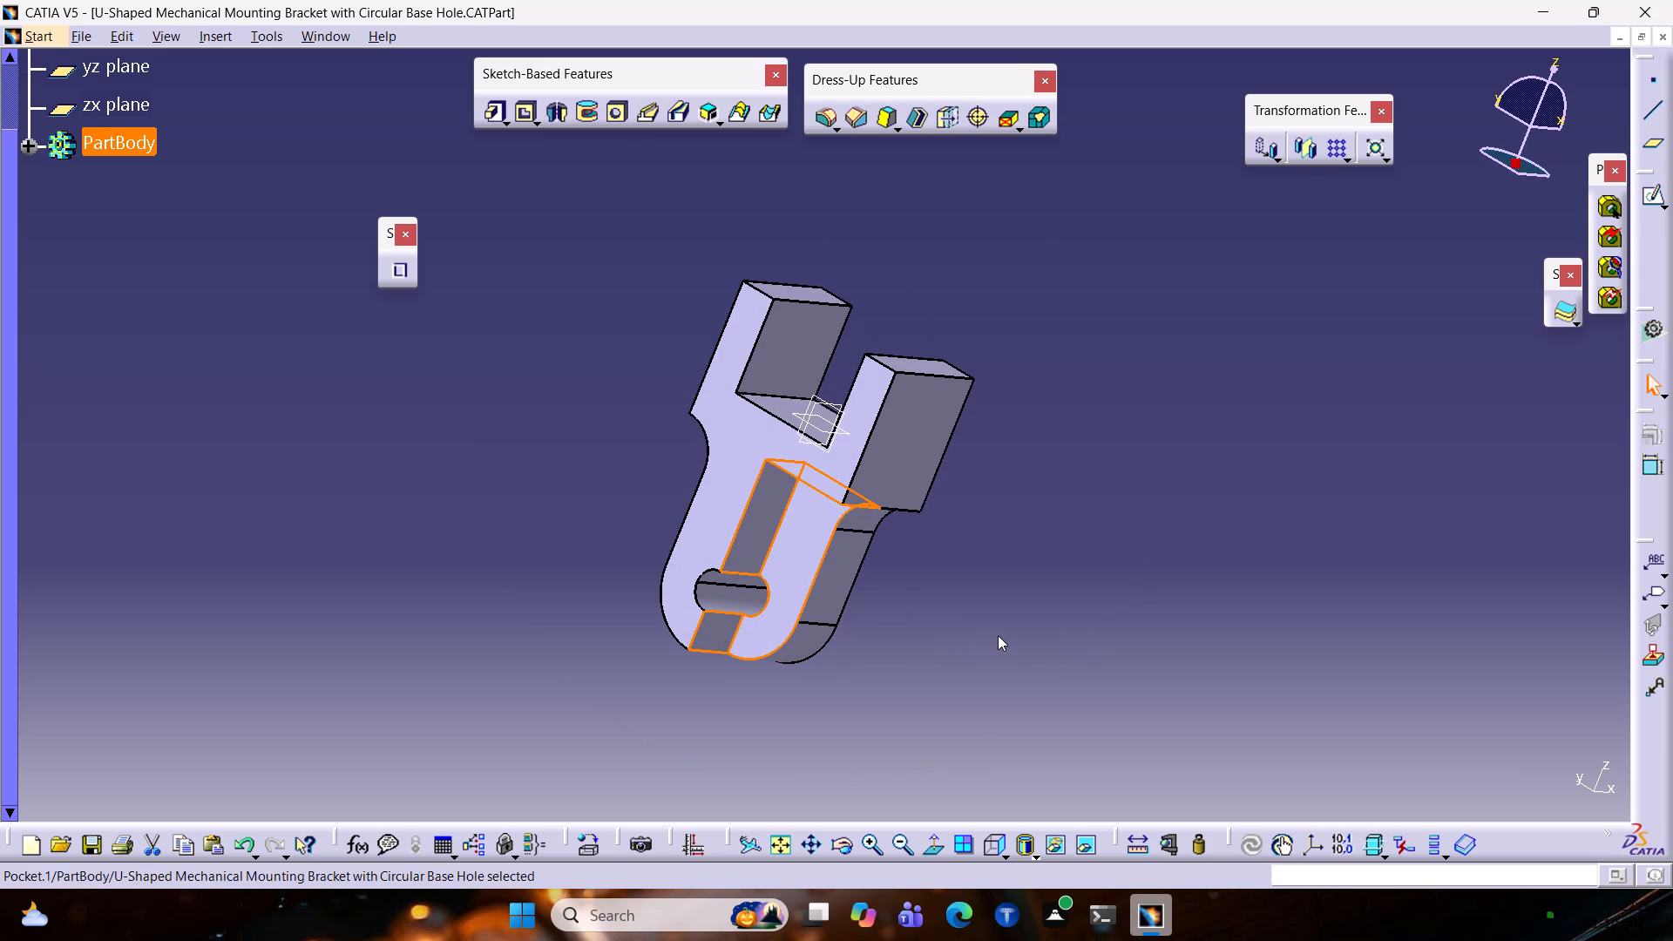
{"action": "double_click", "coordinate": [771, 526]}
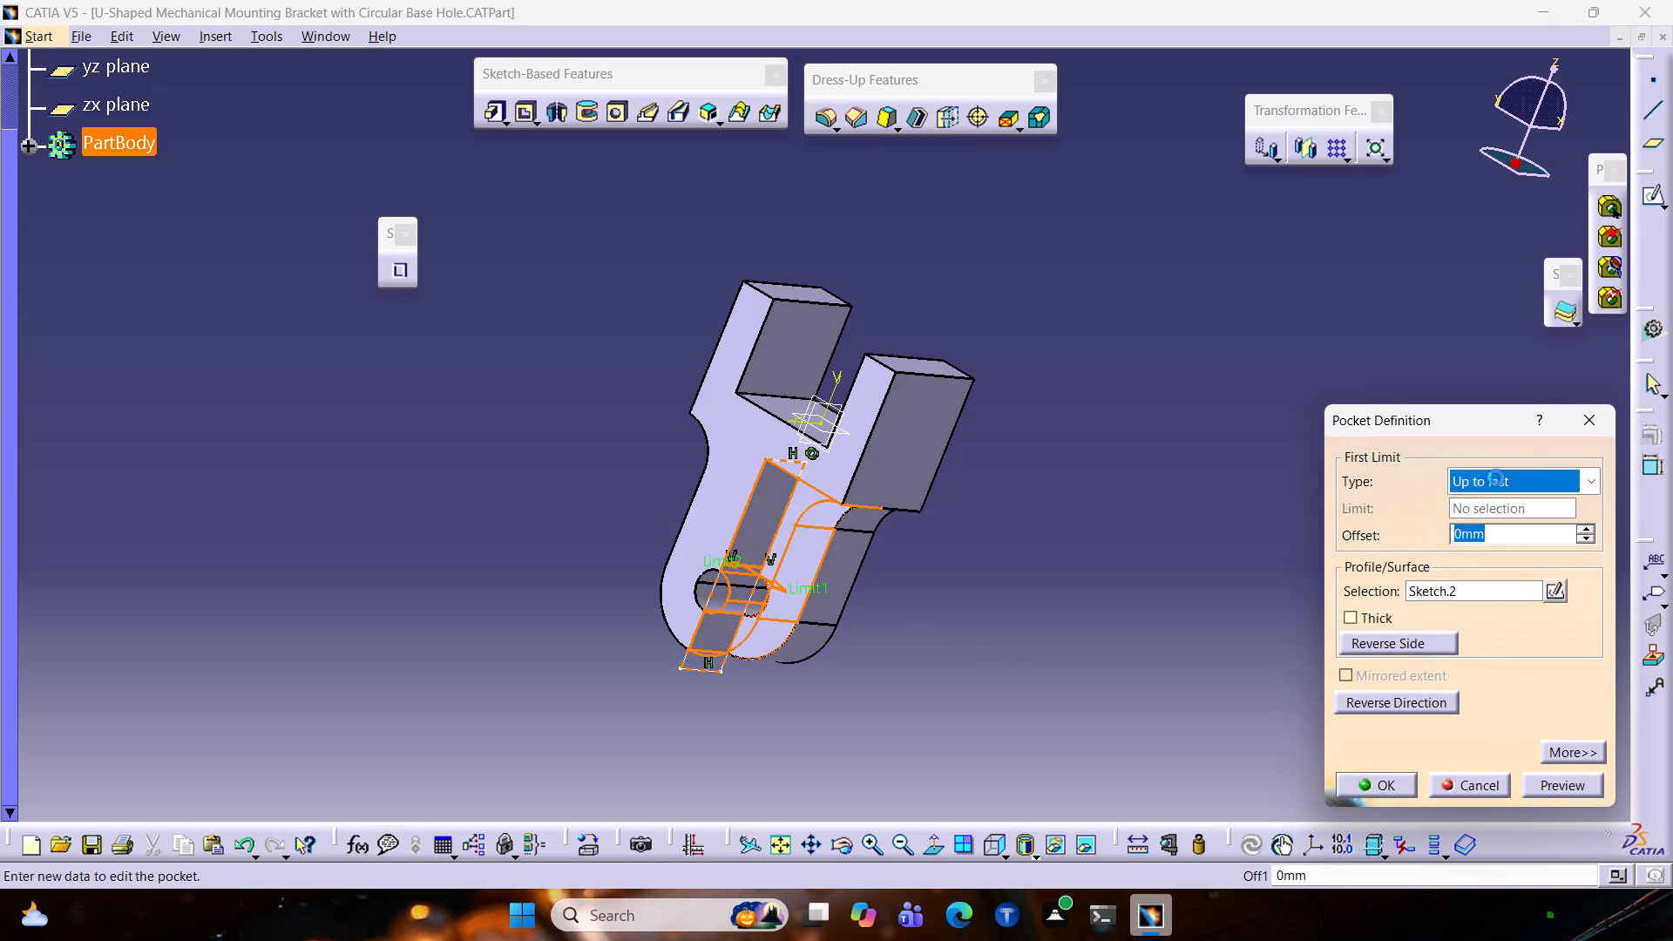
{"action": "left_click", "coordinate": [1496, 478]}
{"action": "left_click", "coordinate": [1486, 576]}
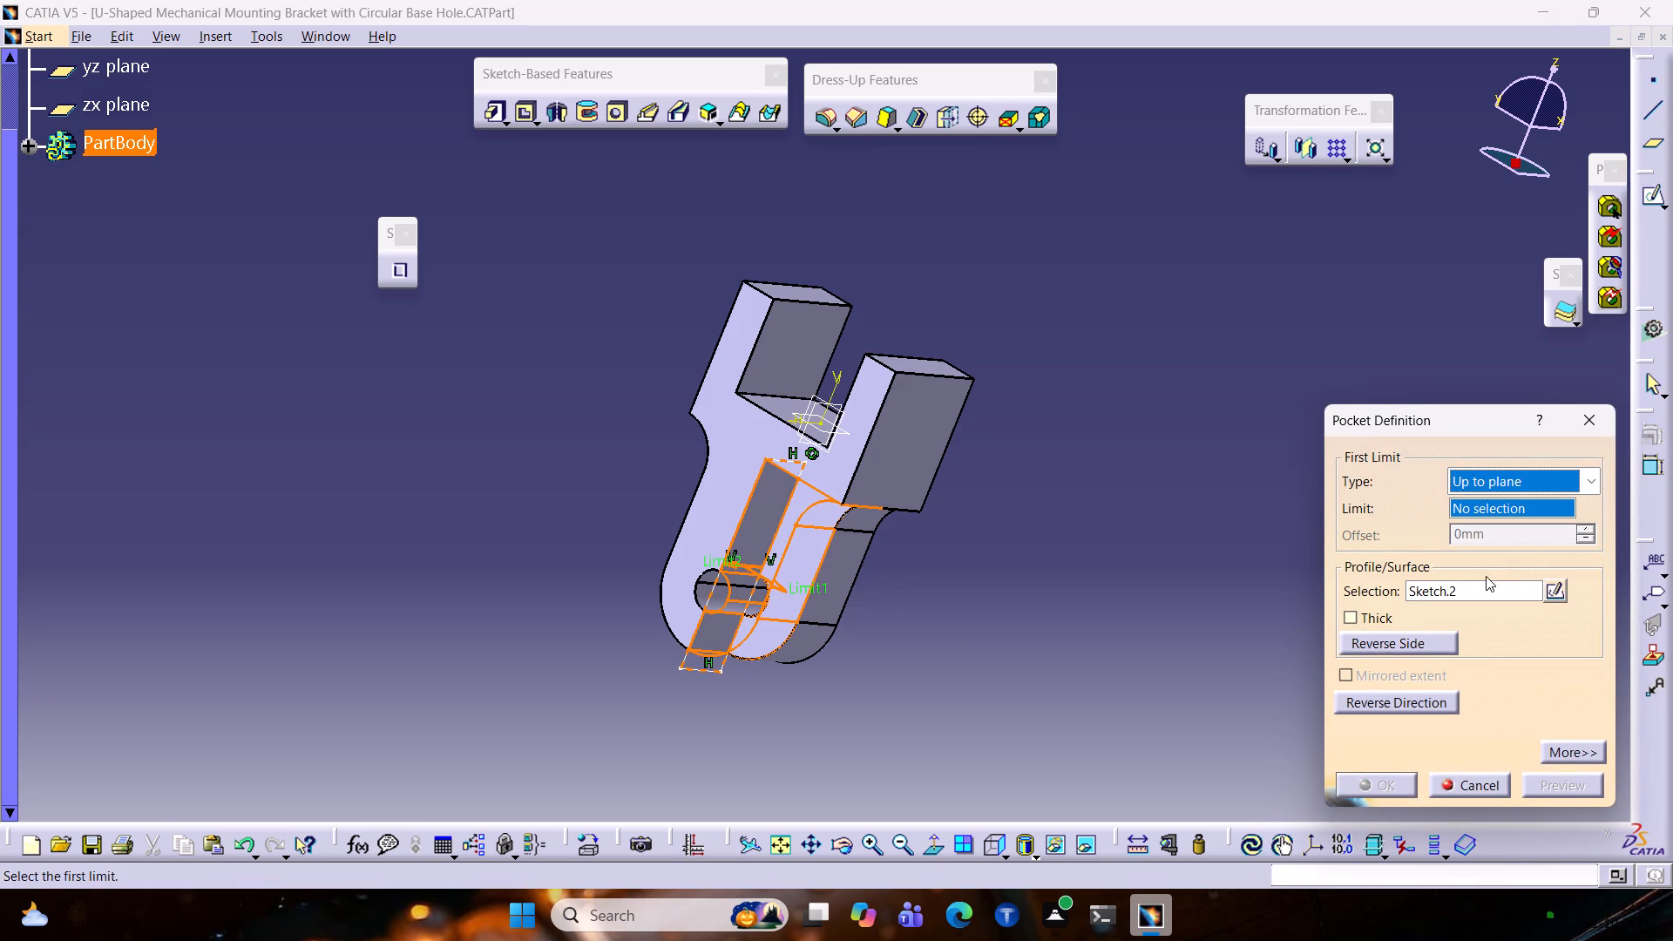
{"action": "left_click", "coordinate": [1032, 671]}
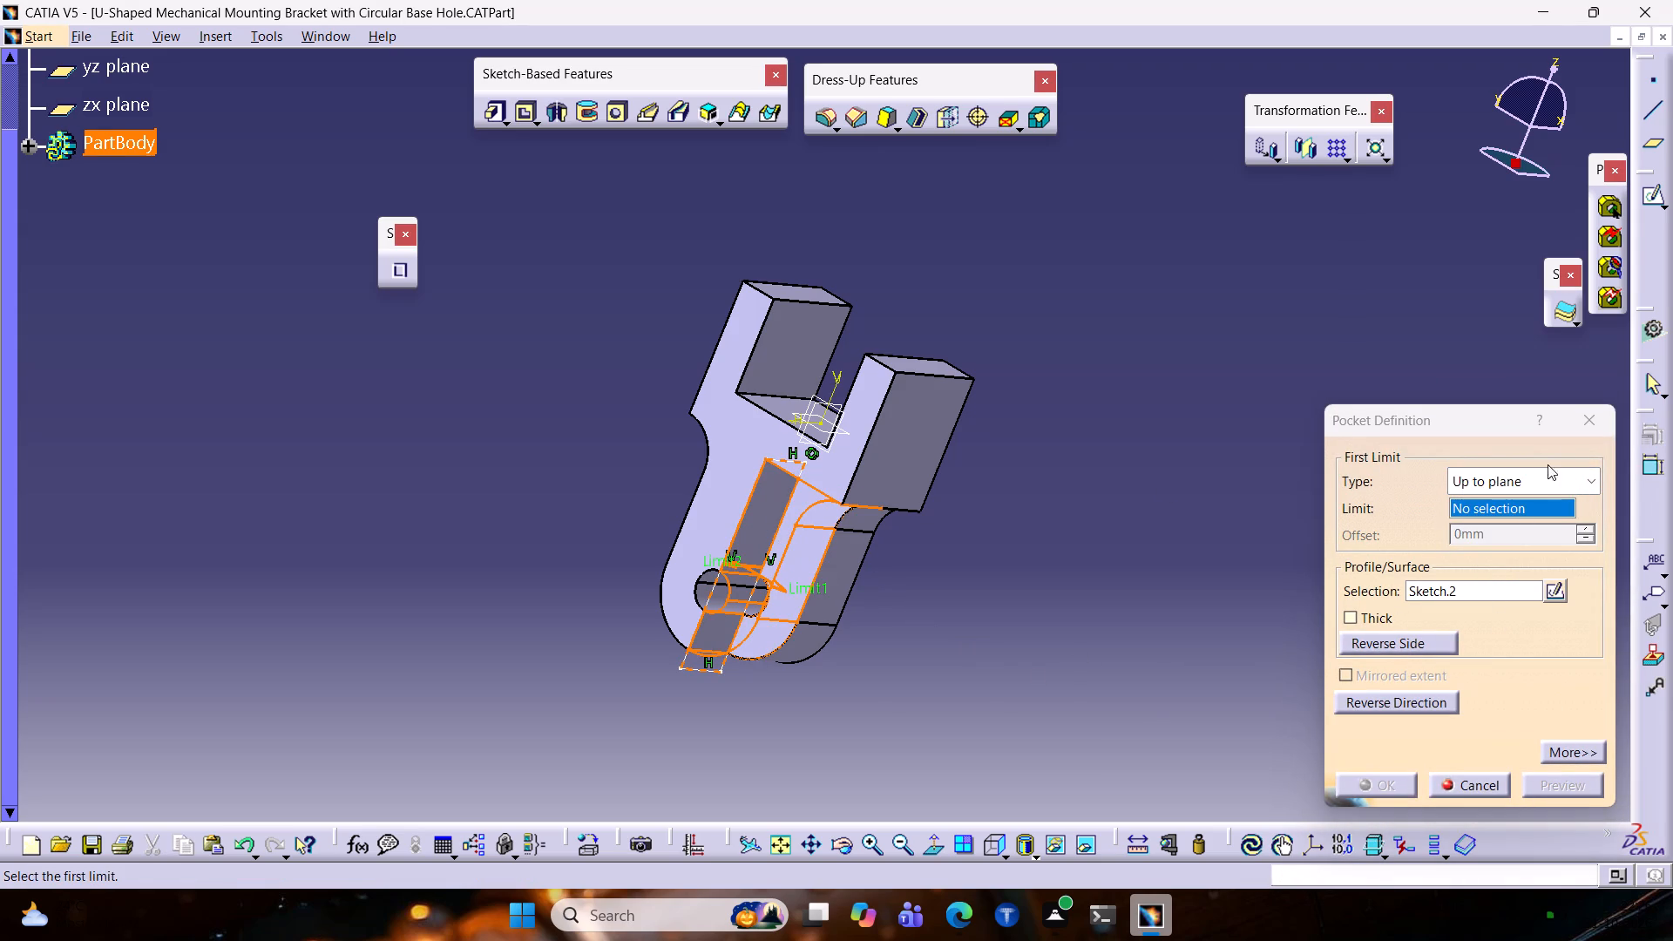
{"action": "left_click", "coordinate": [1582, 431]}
Undo the last operation on the part.
{"action": "left_click", "coordinate": [796, 552]}
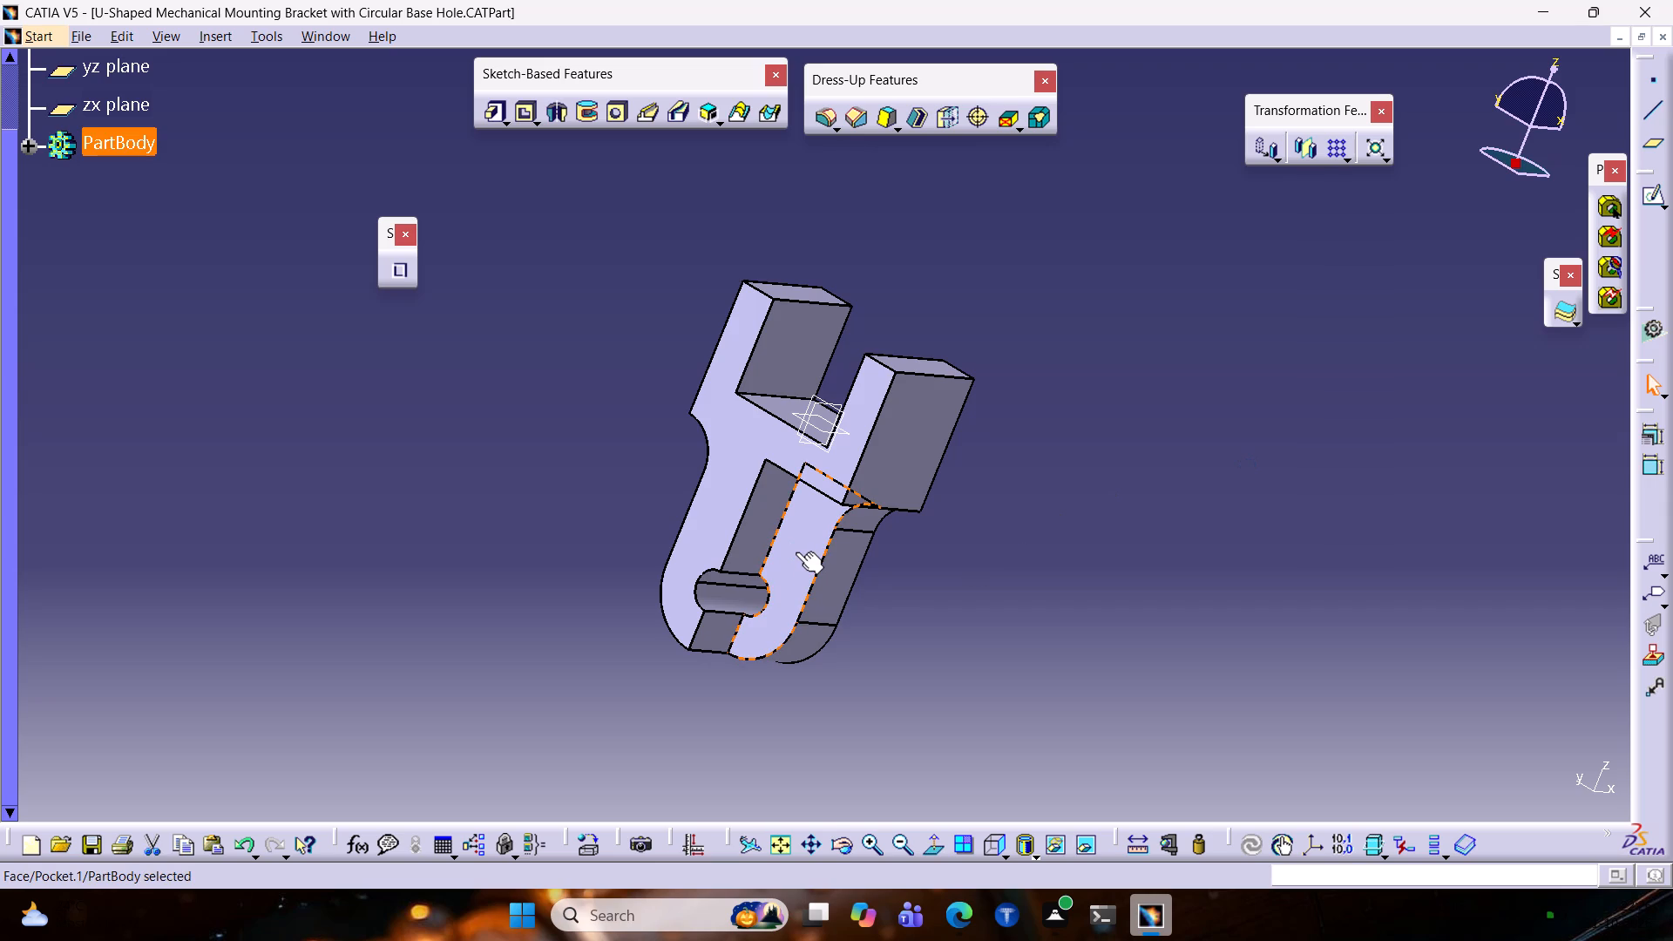
{"action": "key", "text": "ctrl+z"}
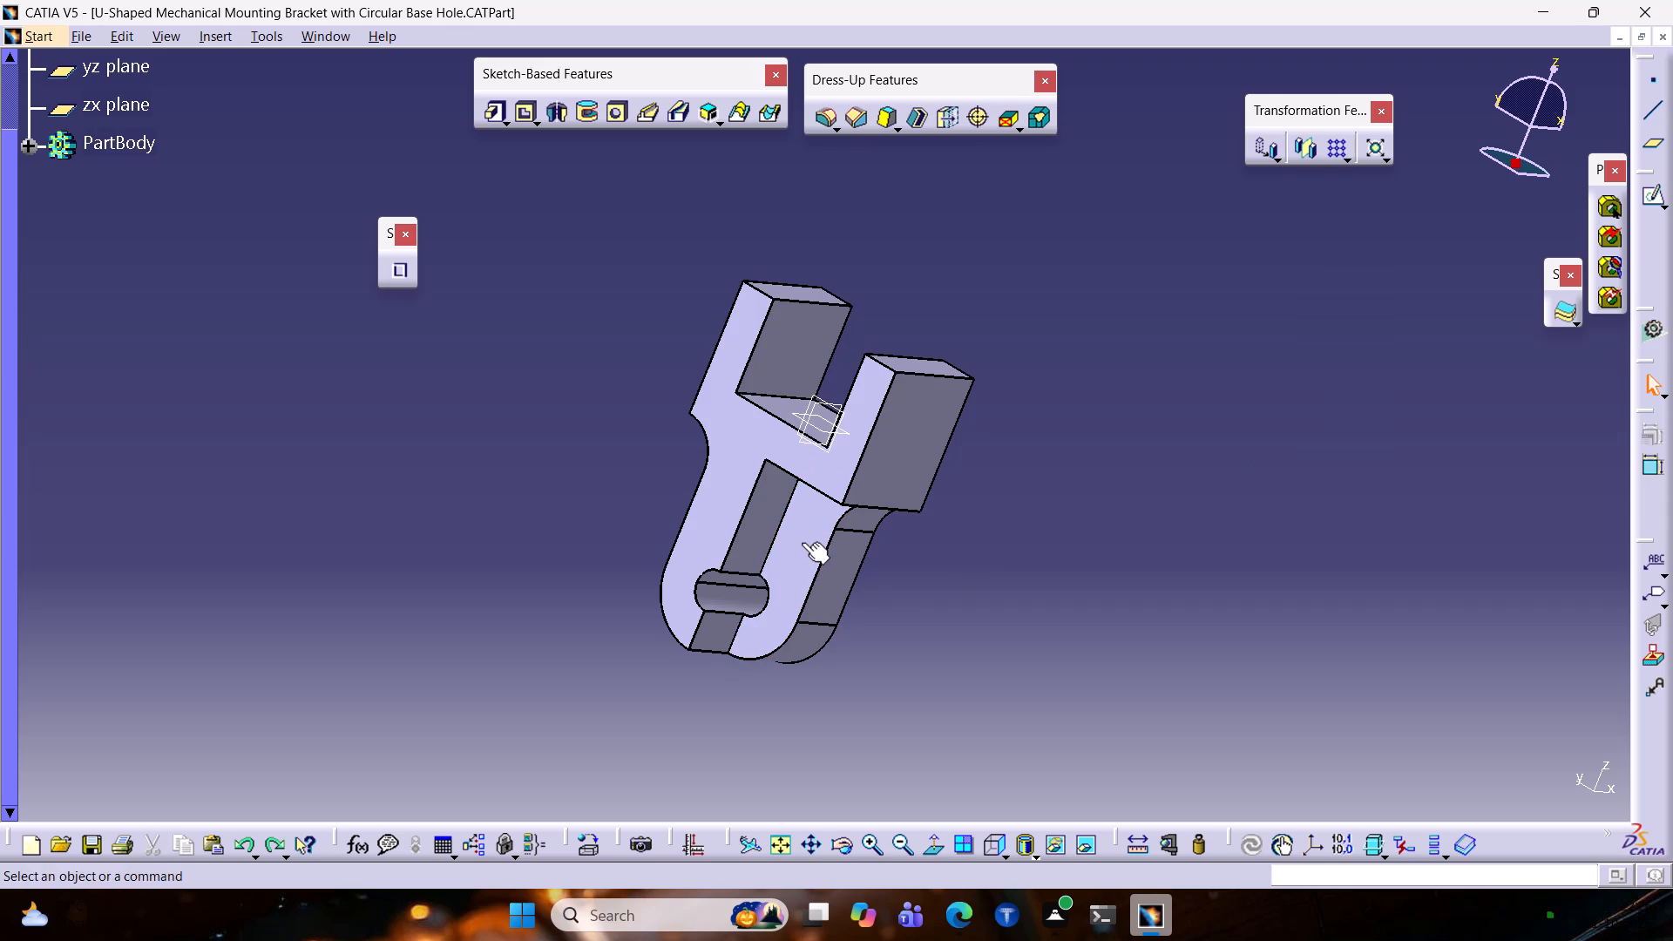
Undo the pocket cut made from the rectangle sketch.
{"action": "key", "text": "ctrl+z"}
Examine how the rectangle sketch sits against the bracket's lower body, using a standard side view and several rotated angles.
{"action": "left_click_drag", "start_coordinate": [925, 636], "coordinate": [844, 683]}
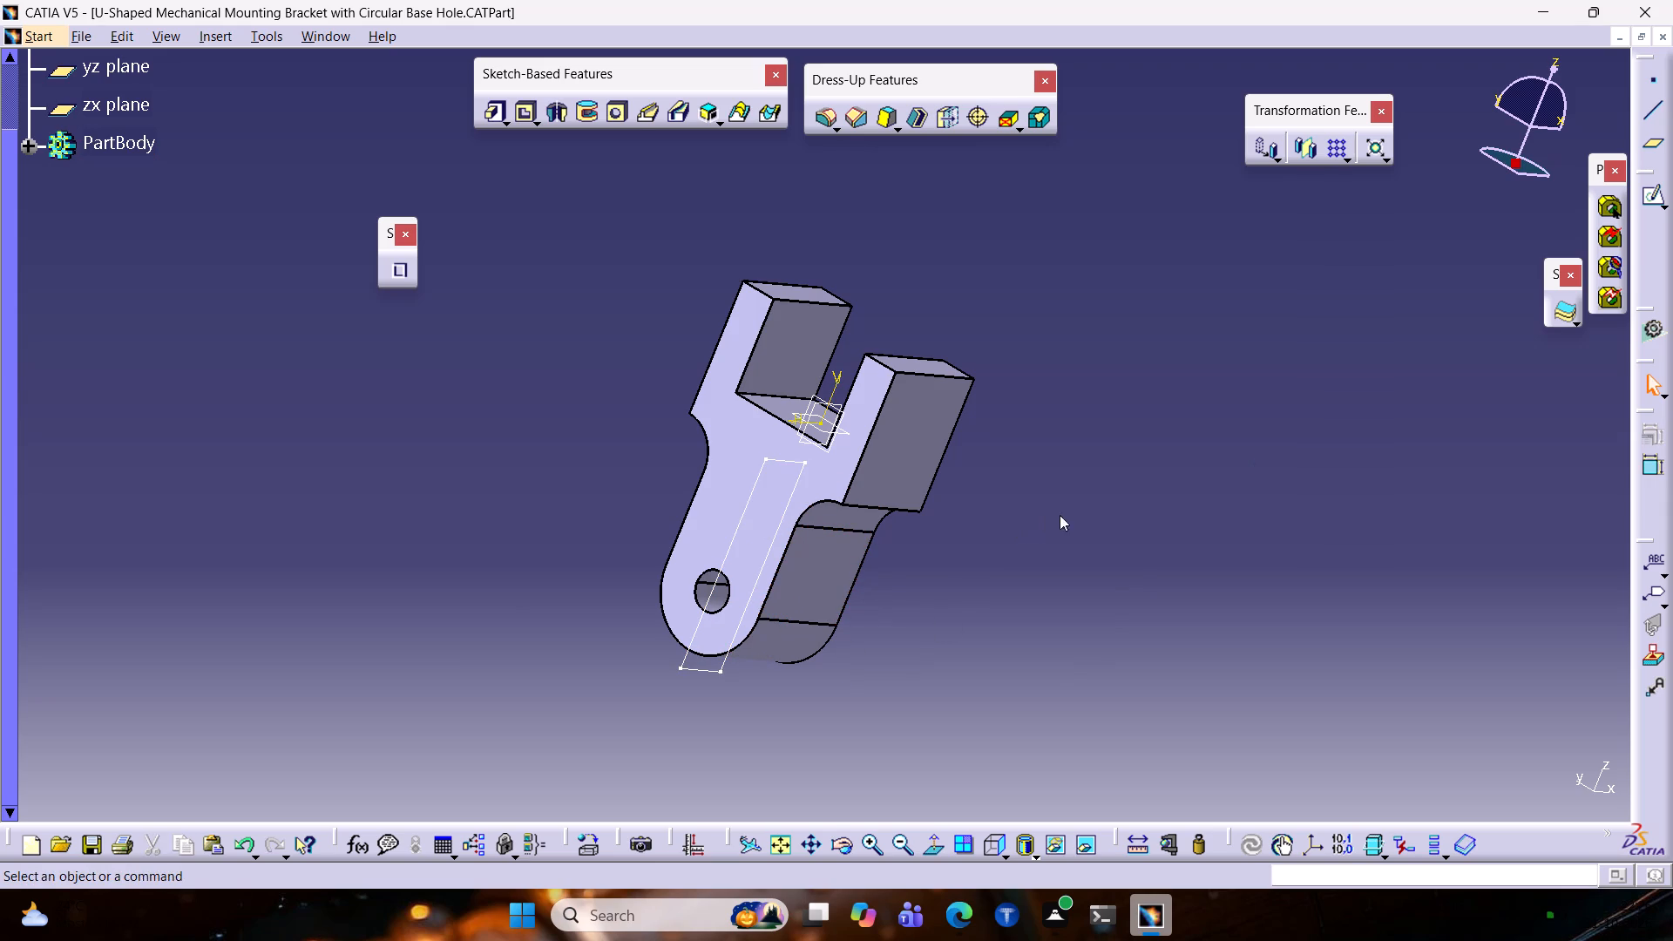
{"action": "middle_click_drag", "start_coordinate": [1141, 512], "coordinate": [709, 412]}
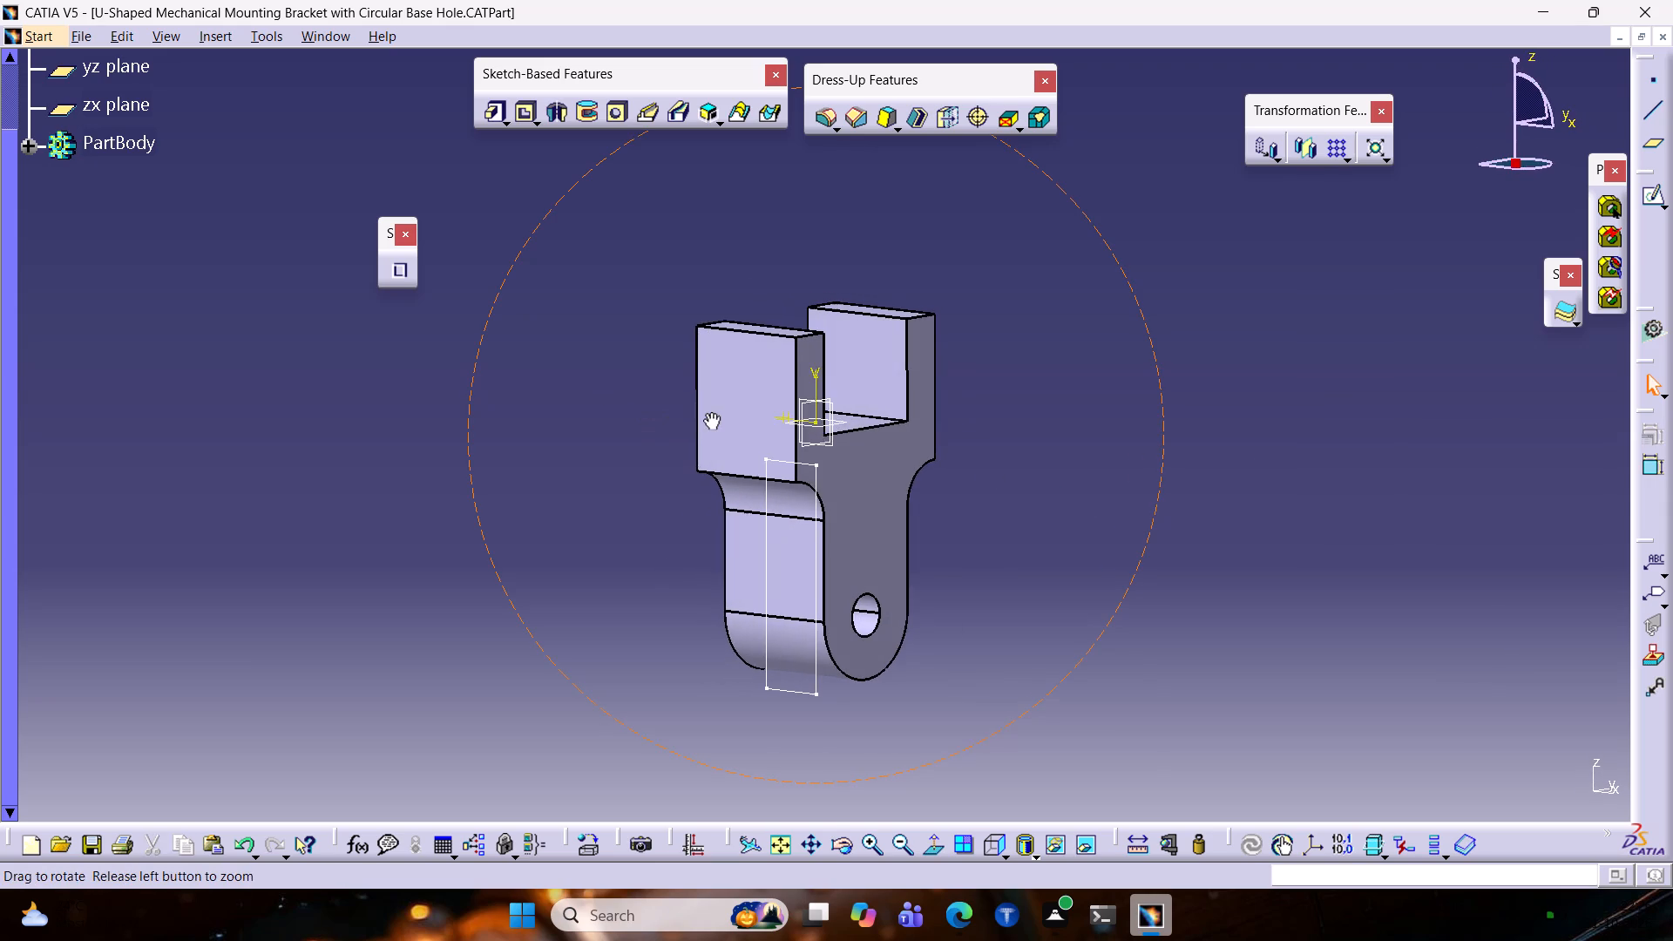
{"action": "middle_click_drag", "start_coordinate": [709, 412], "coordinate": [668, 370]}
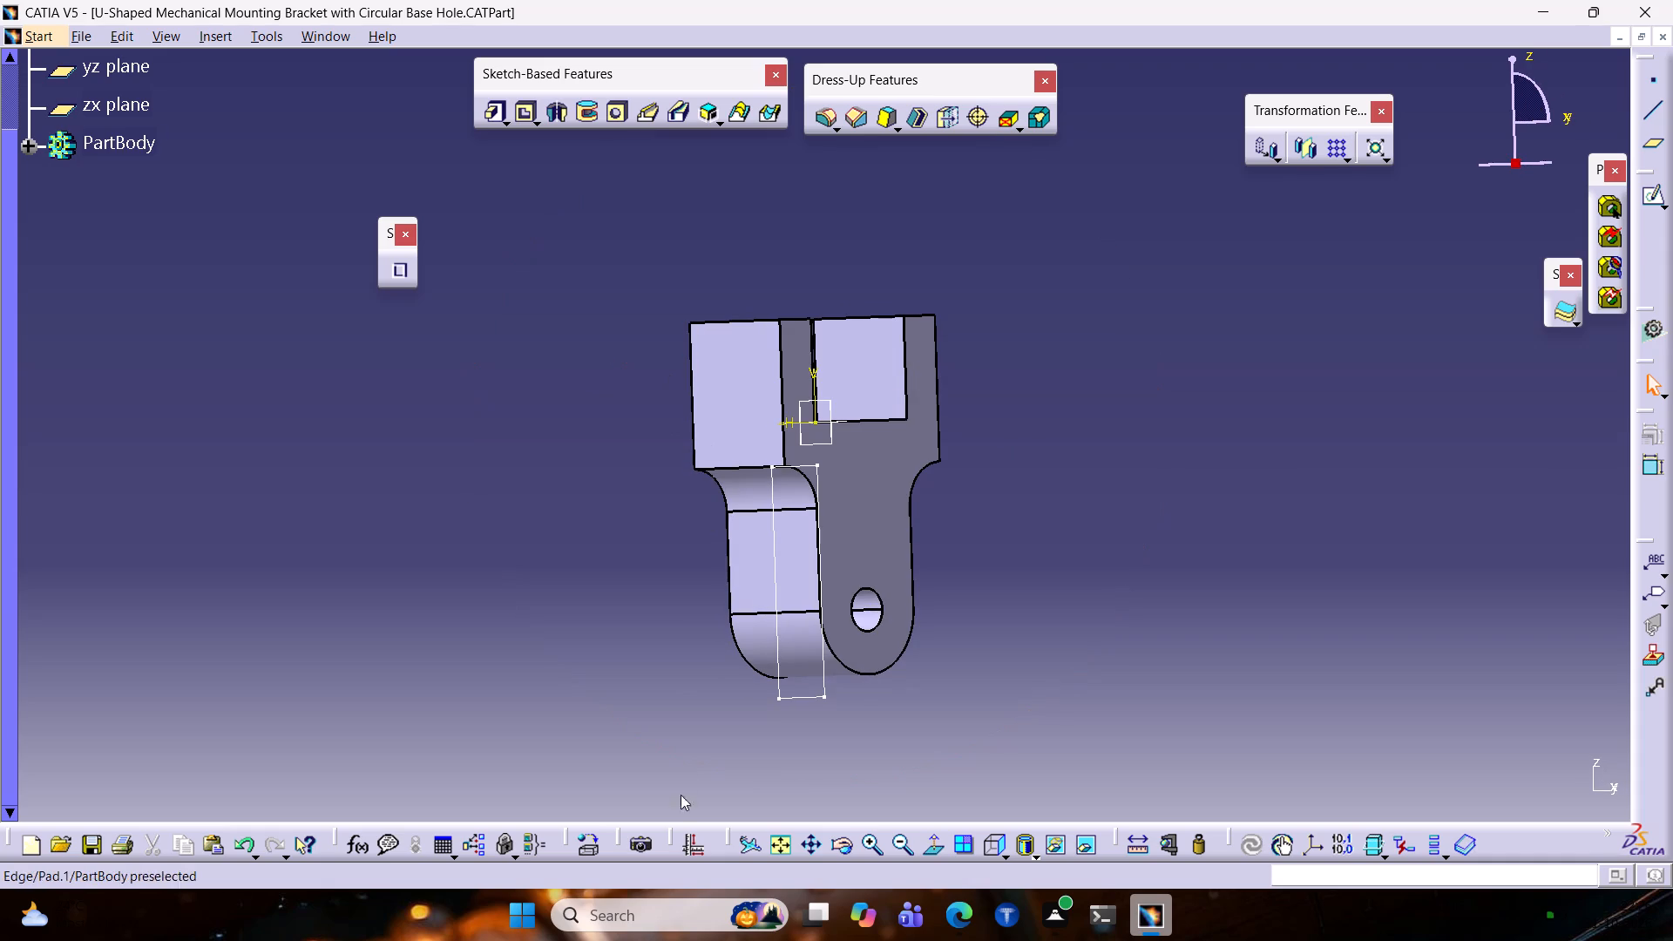
{"action": "left_click", "coordinate": [933, 846]}
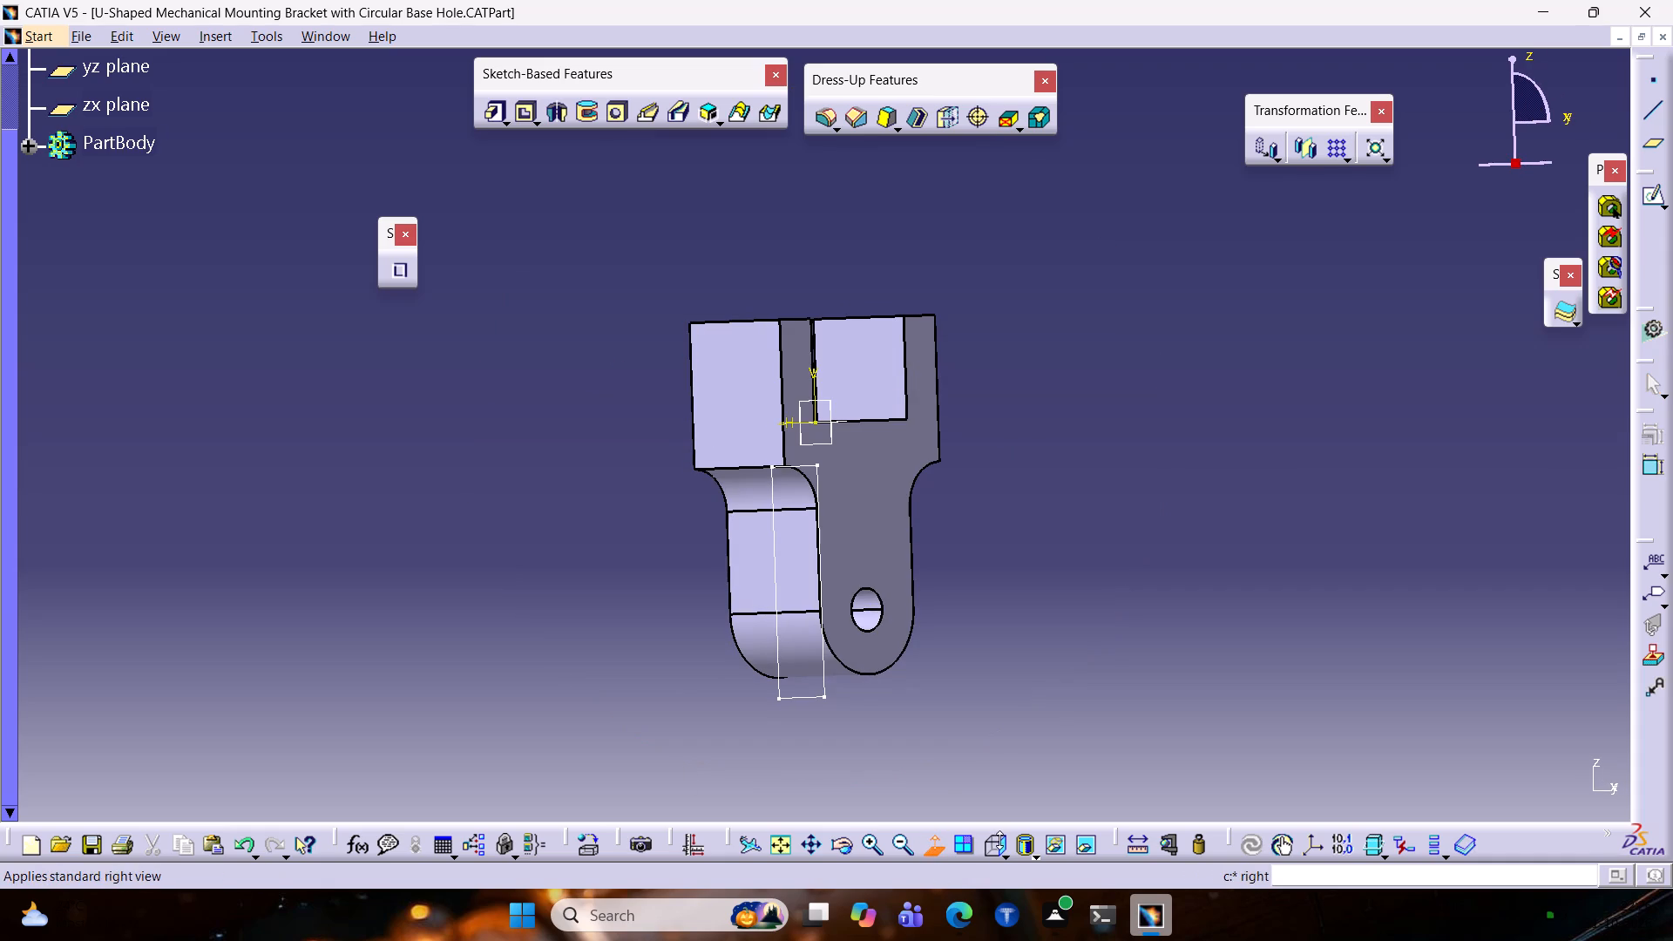
{"action": "left_click", "coordinate": [995, 843]}
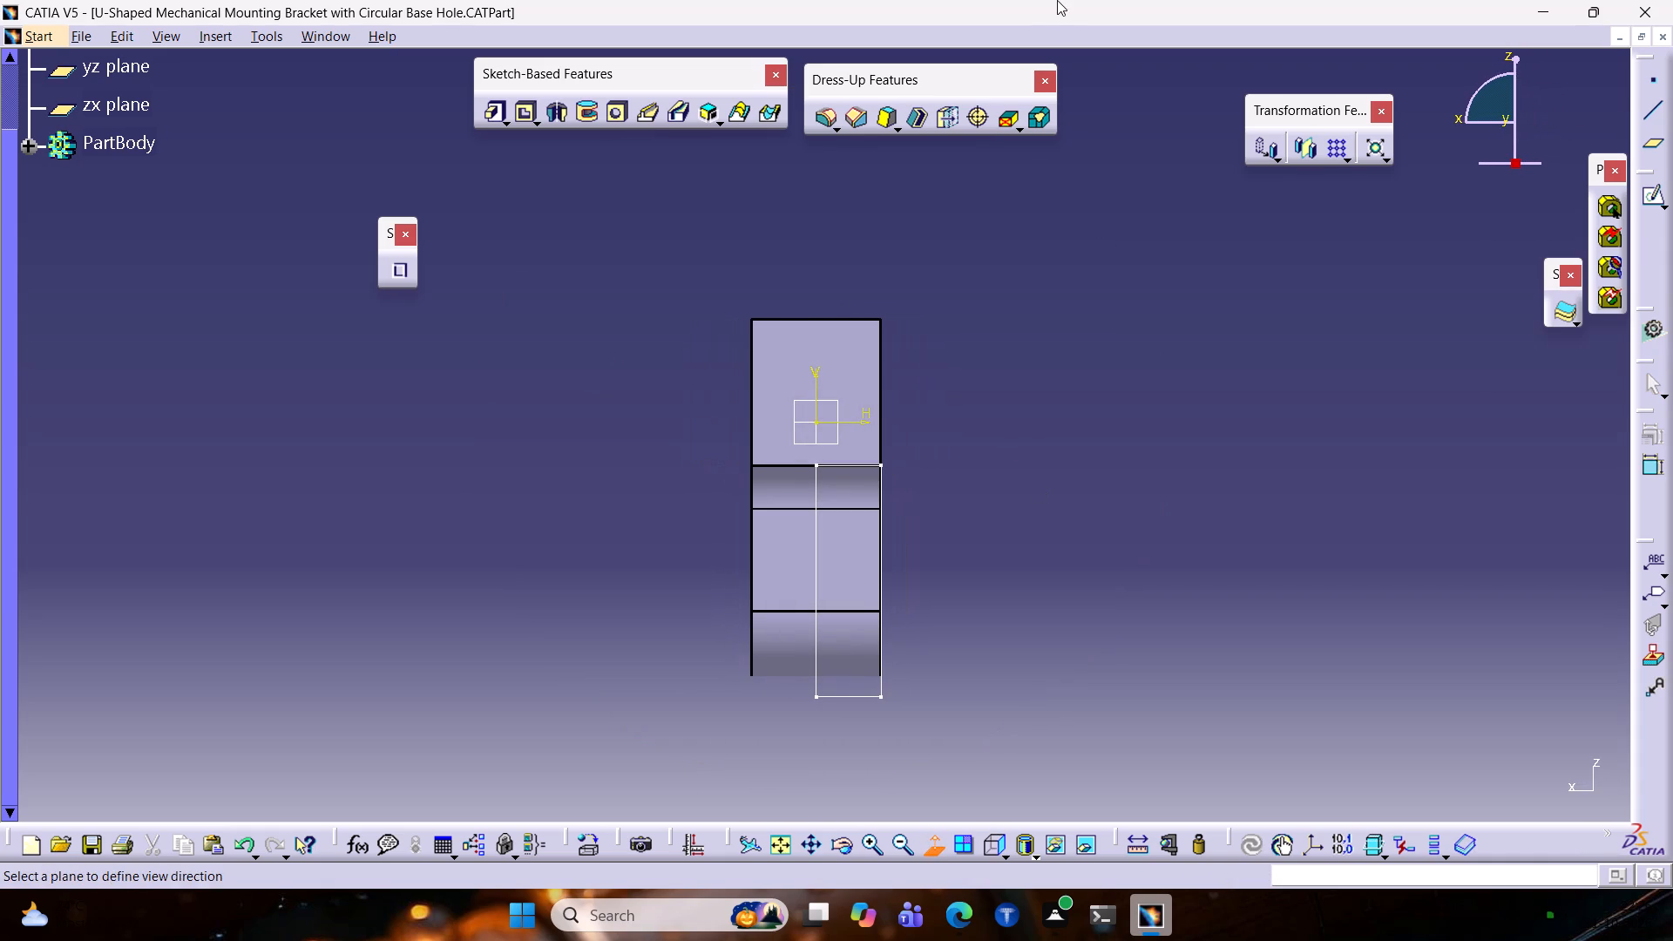
{"action": "middle_click_drag", "start_coordinate": [996, 583], "coordinate": [765, 538]}
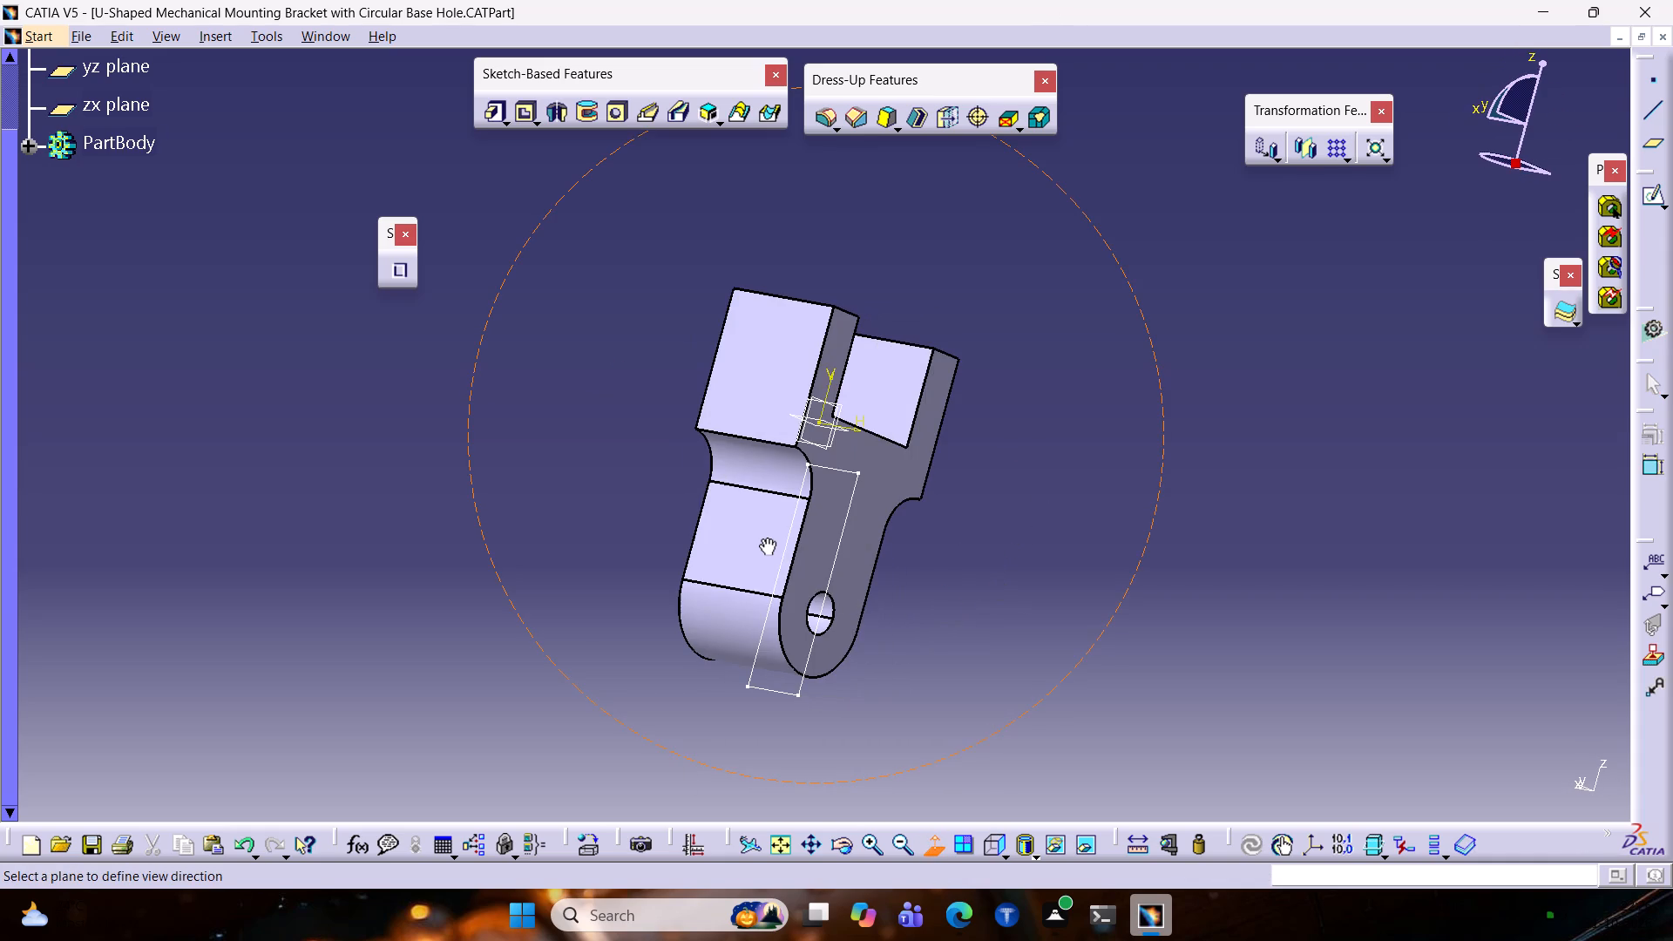
{"action": "middle_click_drag", "start_coordinate": [765, 538], "coordinate": [1141, 530]}
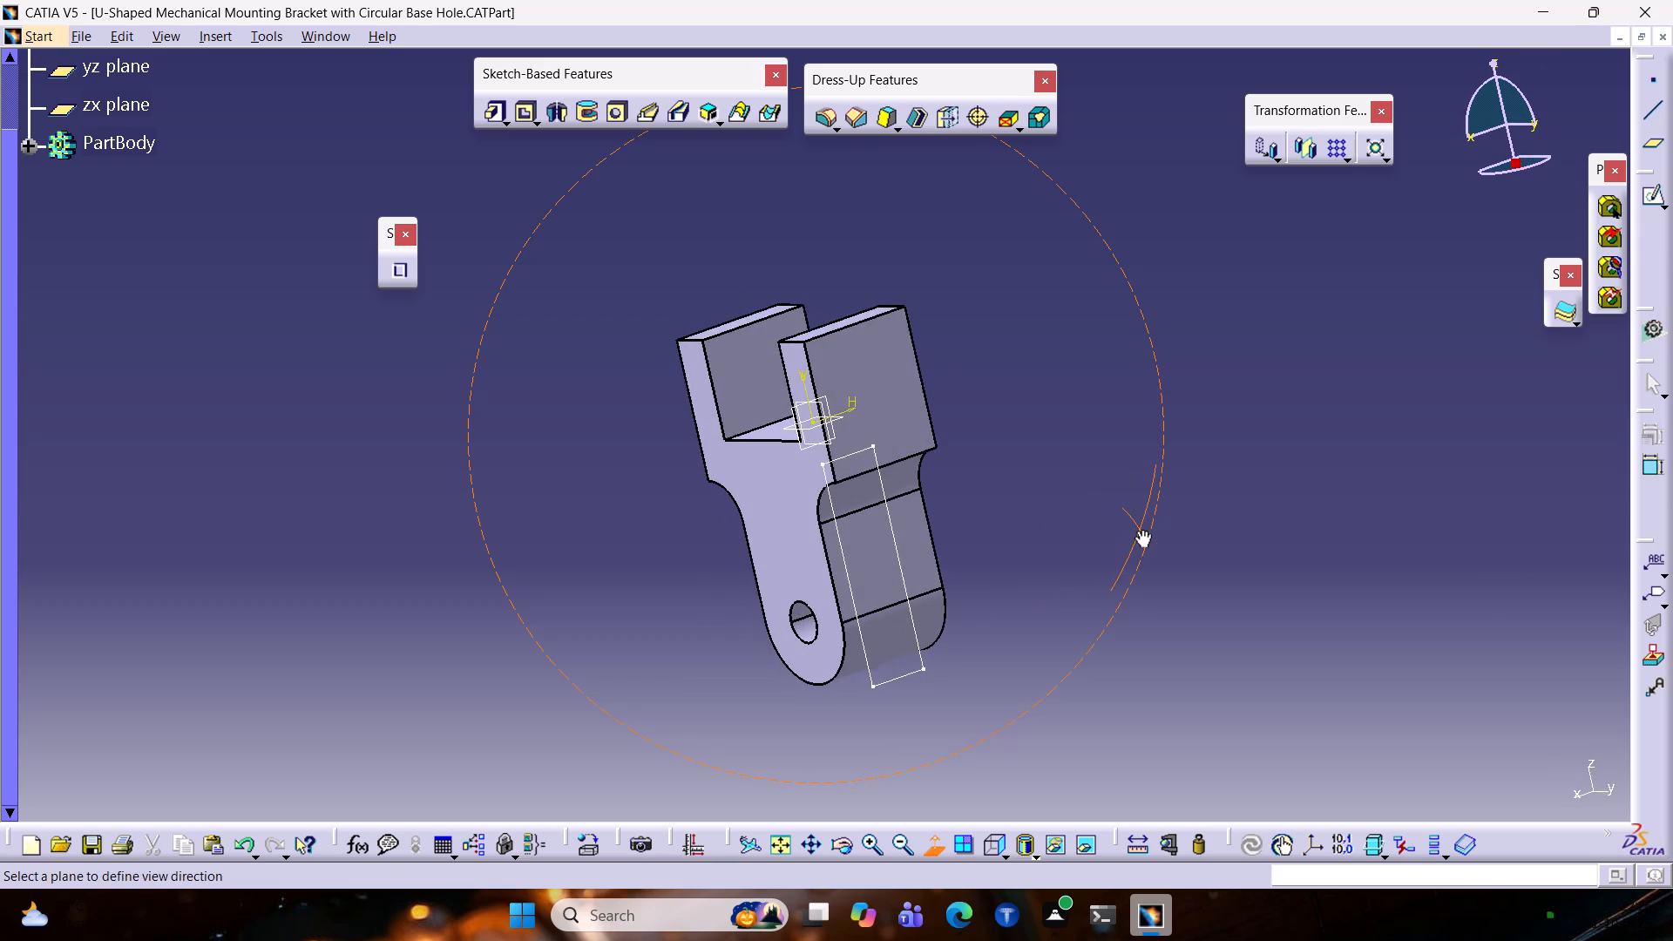
{"action": "middle_click_drag", "start_coordinate": [1141, 530], "coordinate": [896, 518]}
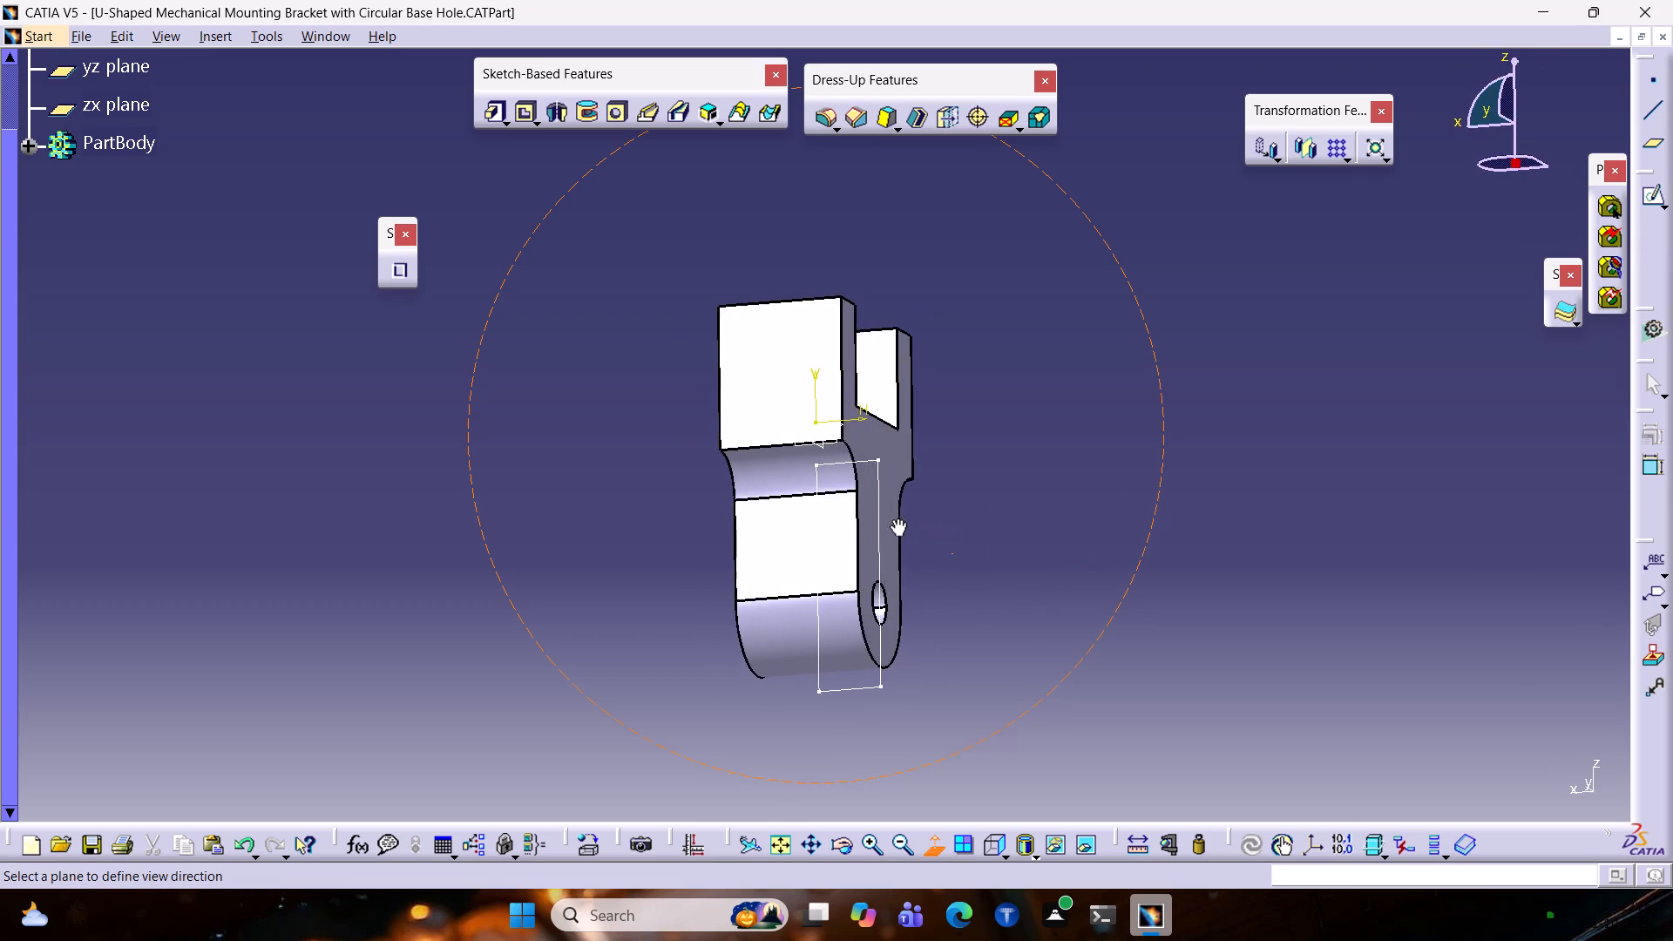
{"action": "middle_click_drag", "start_coordinate": [896, 518], "coordinate": [1034, 551]}
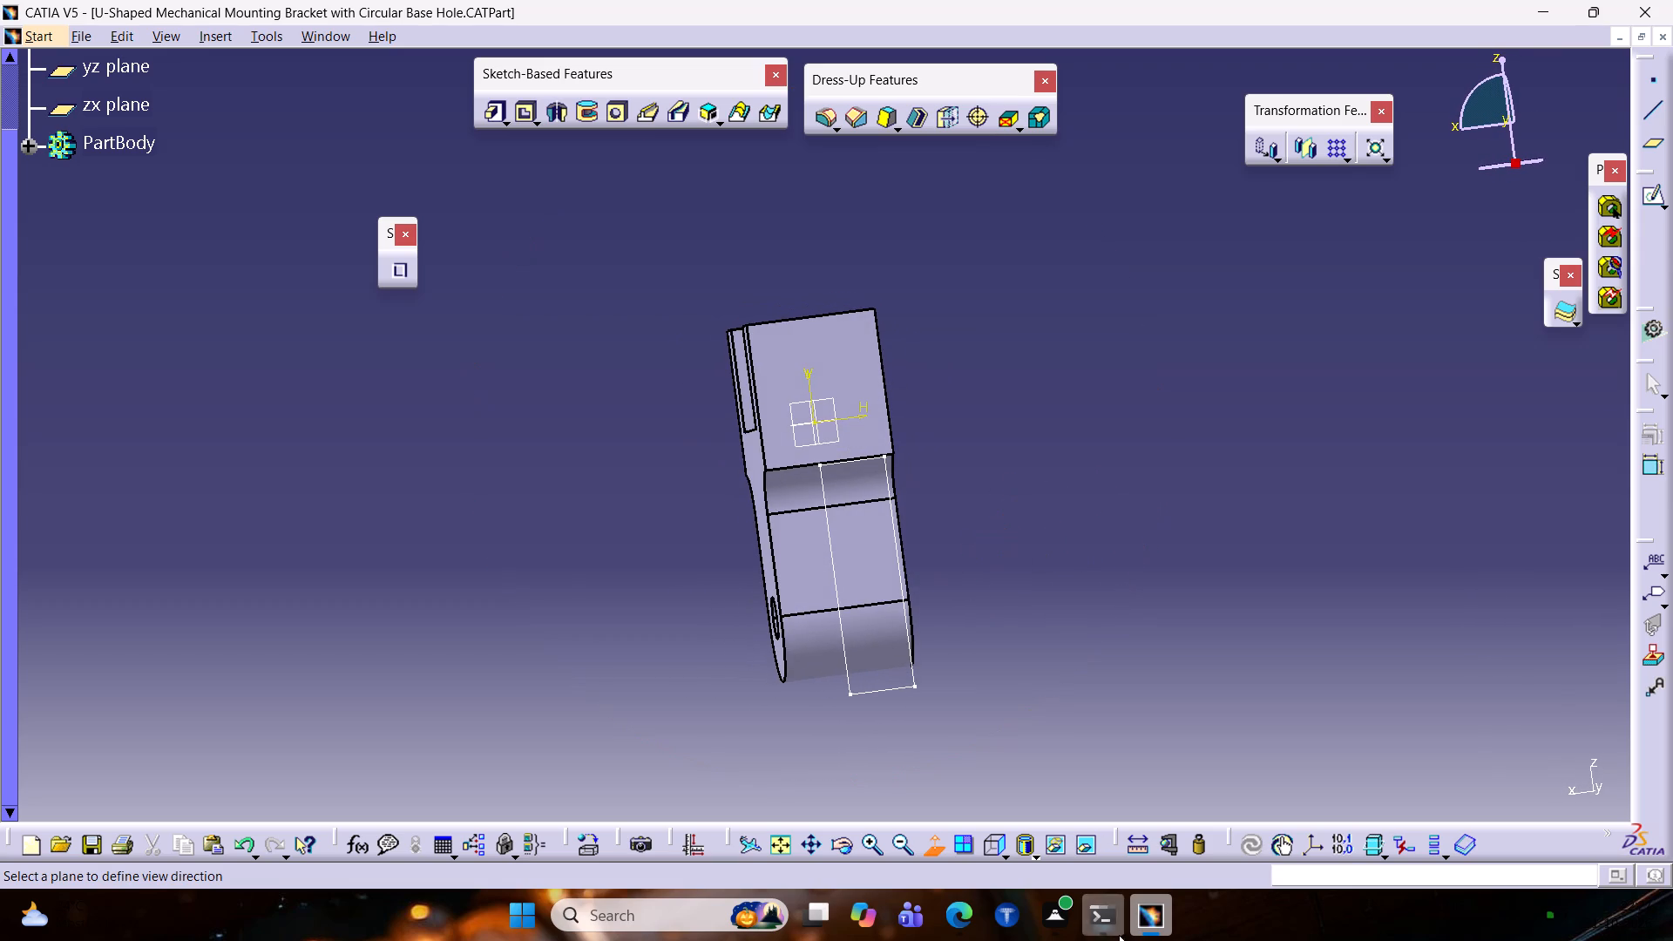
{"action": "left_click", "coordinate": [1140, 855]}
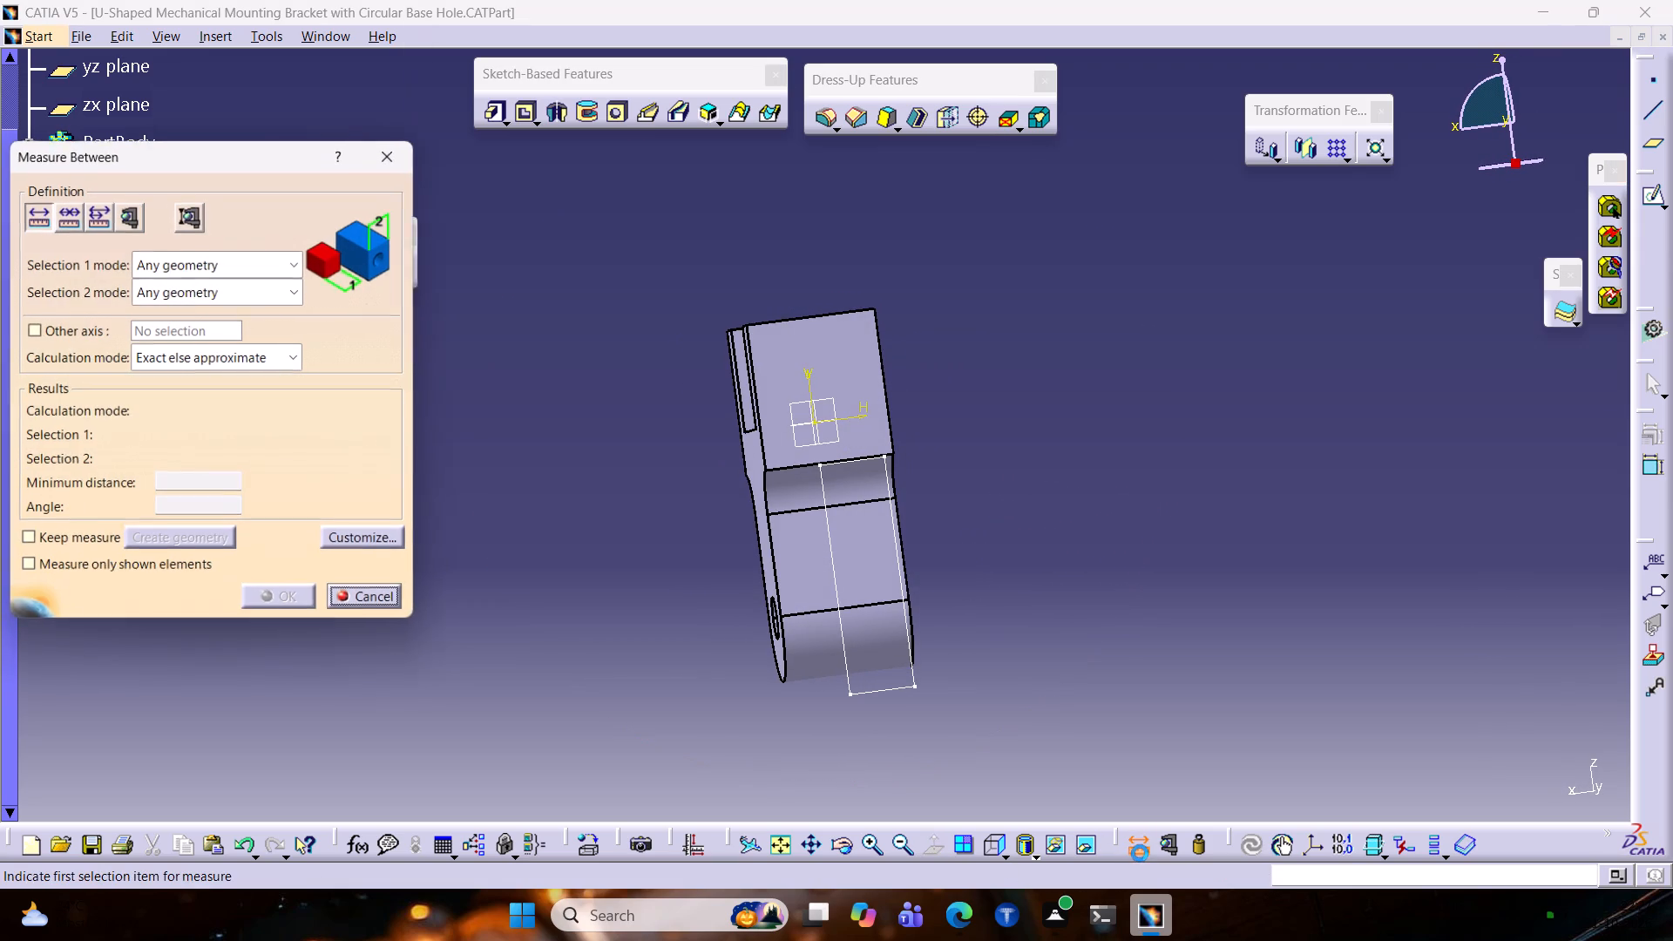
{"action": "left_click", "coordinate": [396, 144]}
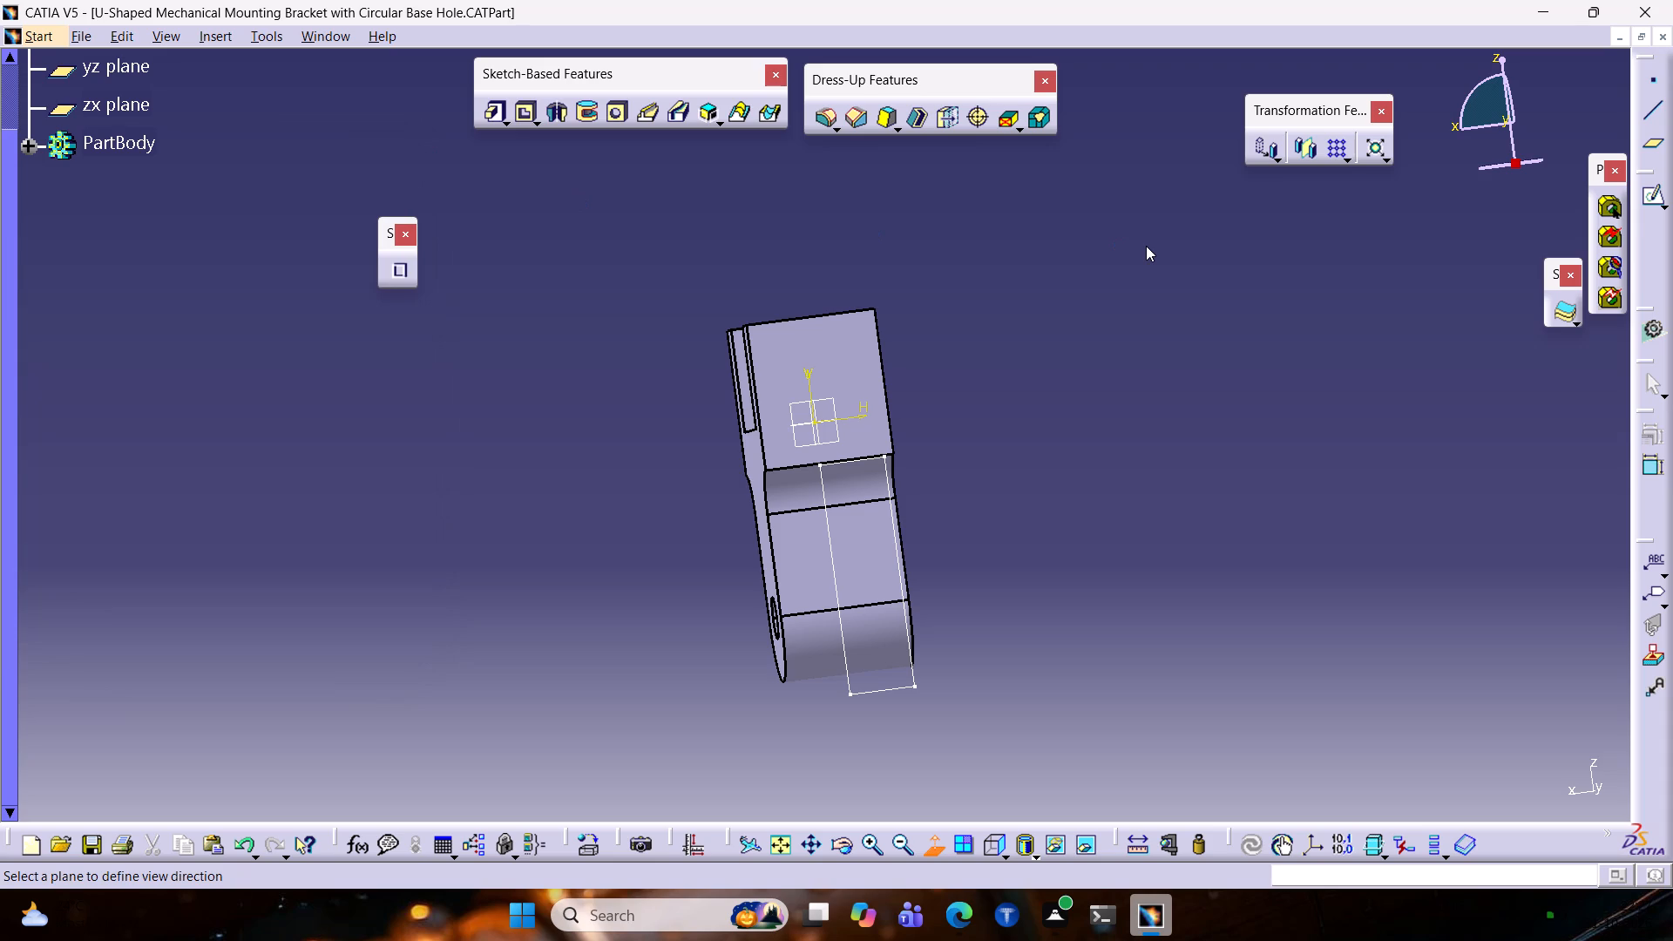
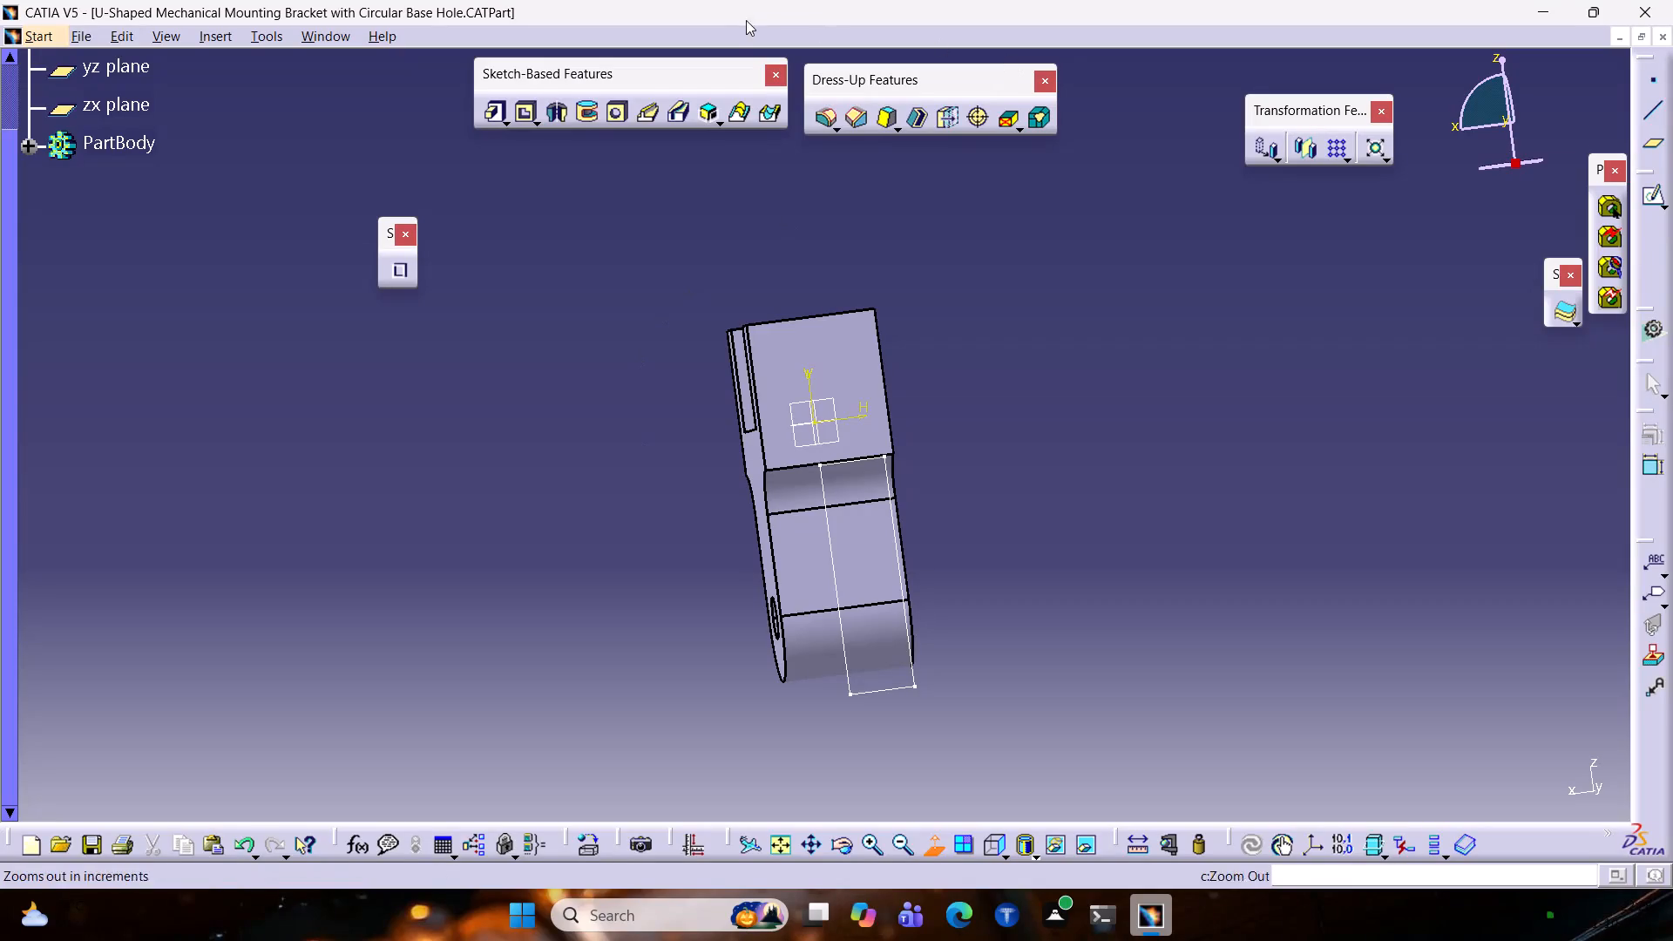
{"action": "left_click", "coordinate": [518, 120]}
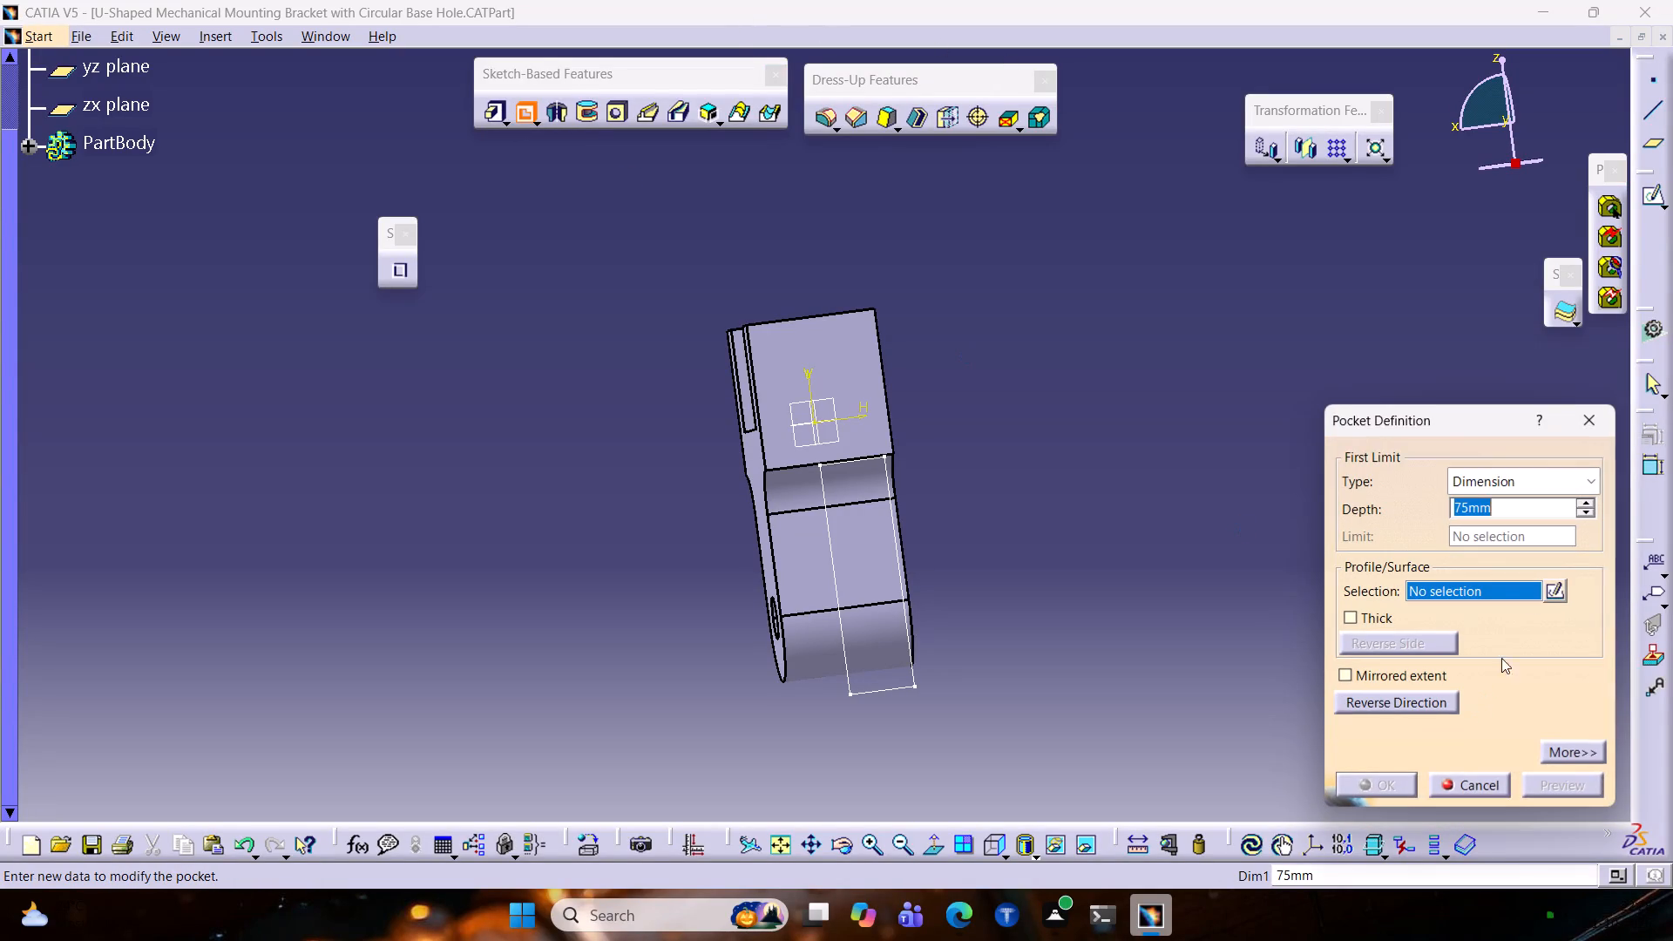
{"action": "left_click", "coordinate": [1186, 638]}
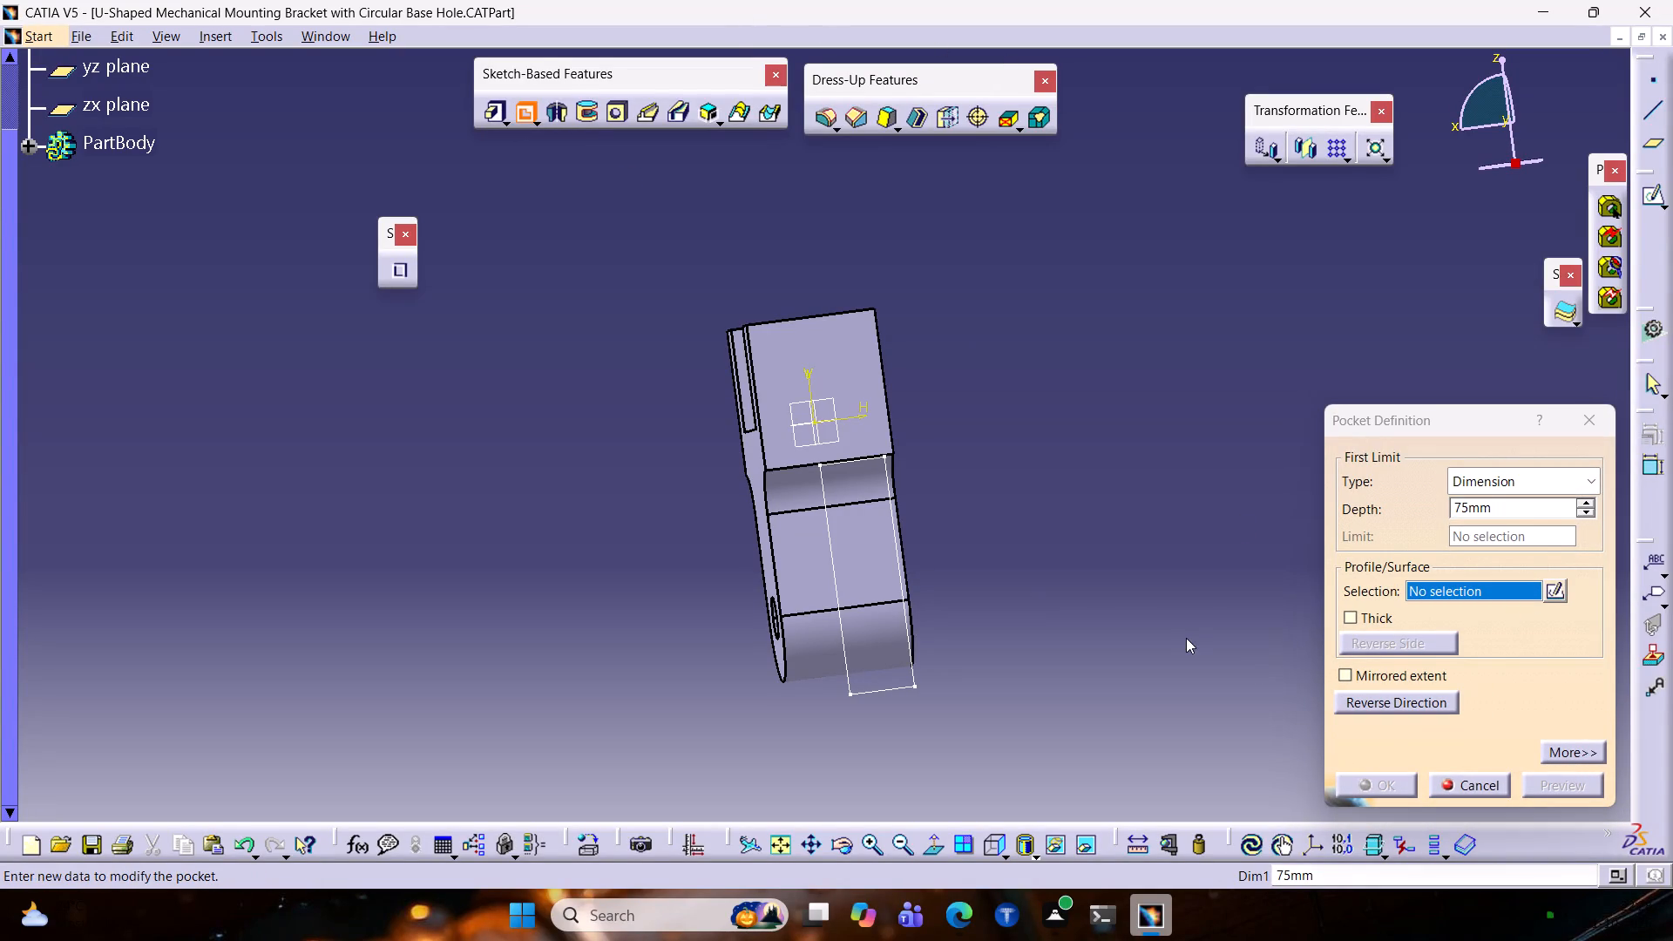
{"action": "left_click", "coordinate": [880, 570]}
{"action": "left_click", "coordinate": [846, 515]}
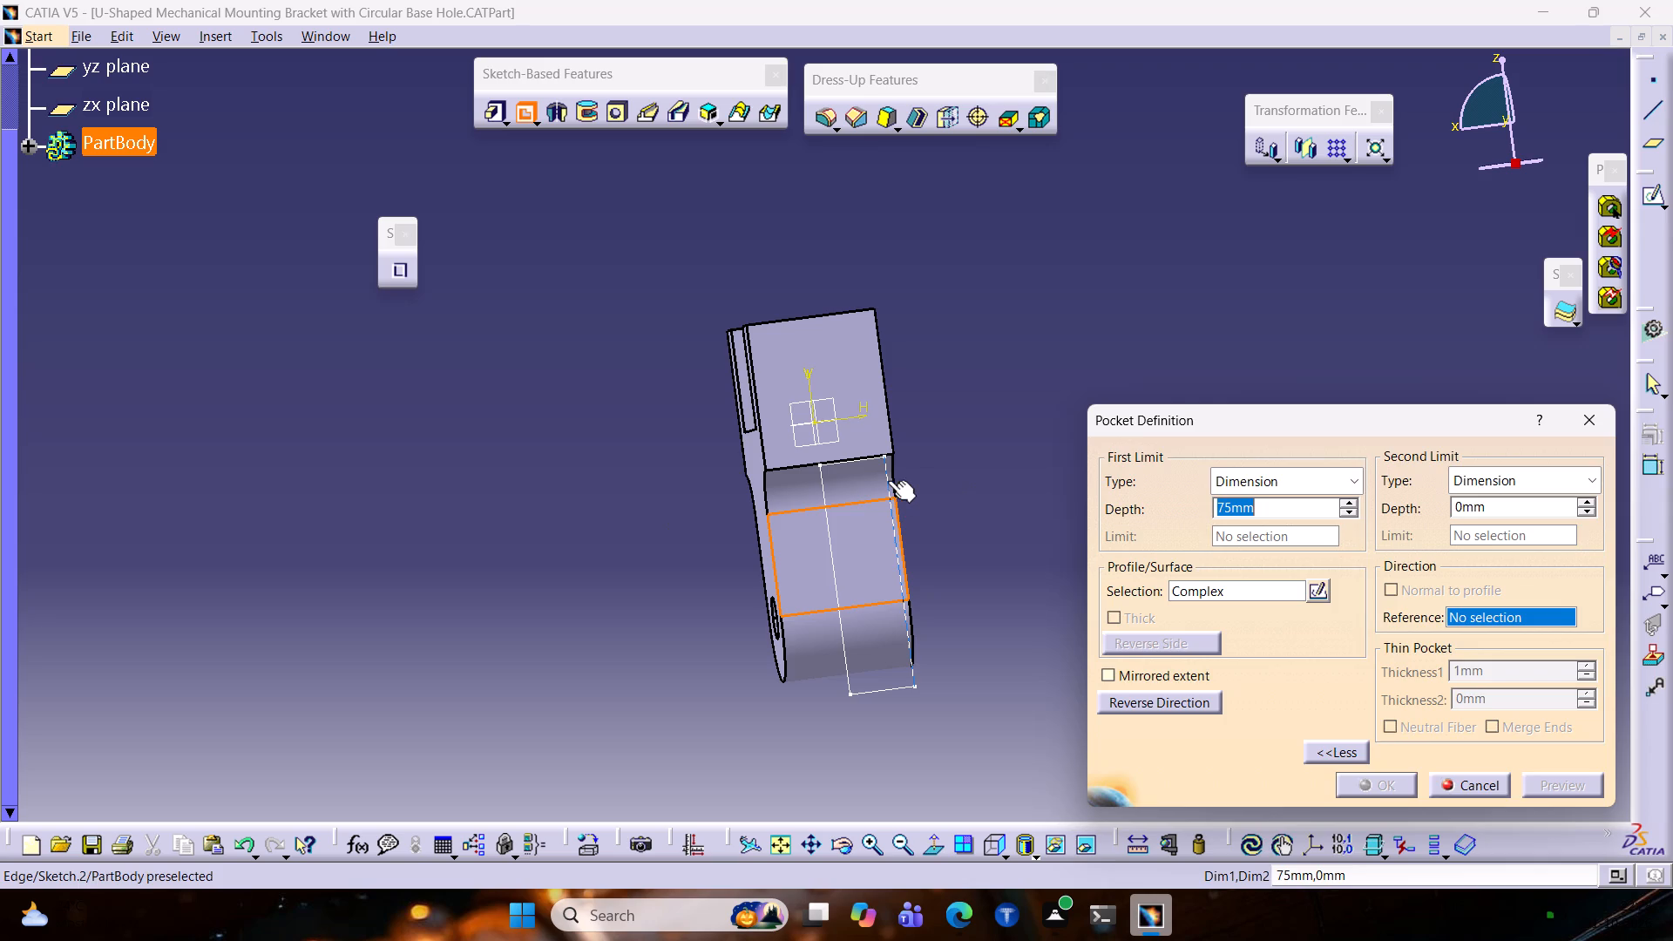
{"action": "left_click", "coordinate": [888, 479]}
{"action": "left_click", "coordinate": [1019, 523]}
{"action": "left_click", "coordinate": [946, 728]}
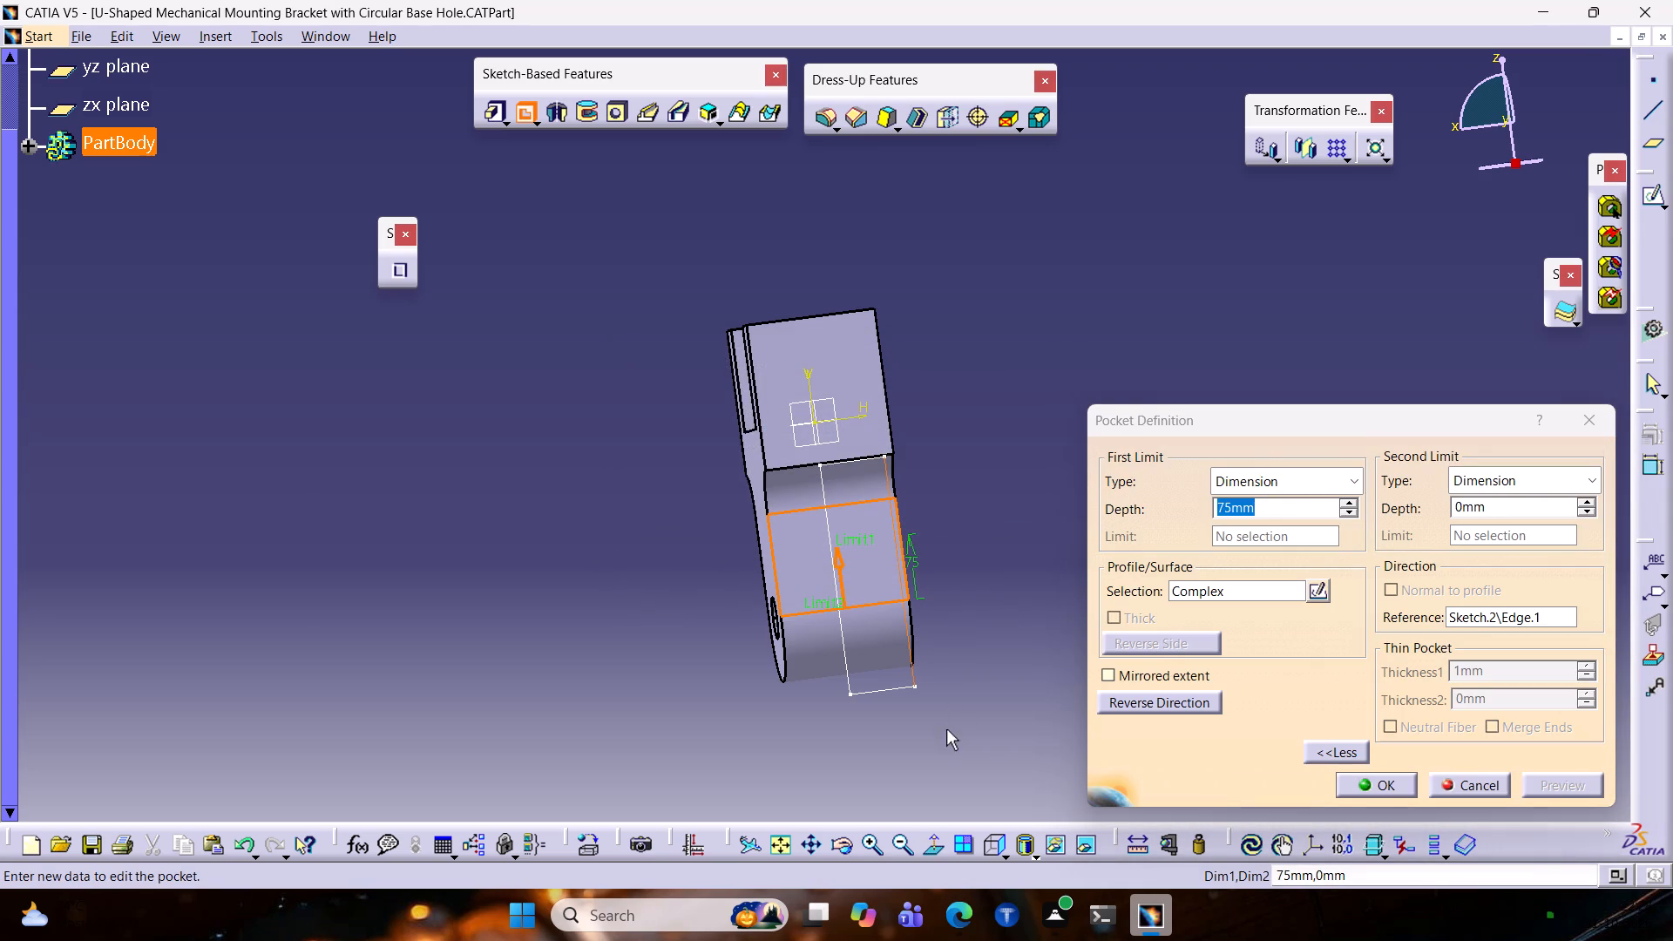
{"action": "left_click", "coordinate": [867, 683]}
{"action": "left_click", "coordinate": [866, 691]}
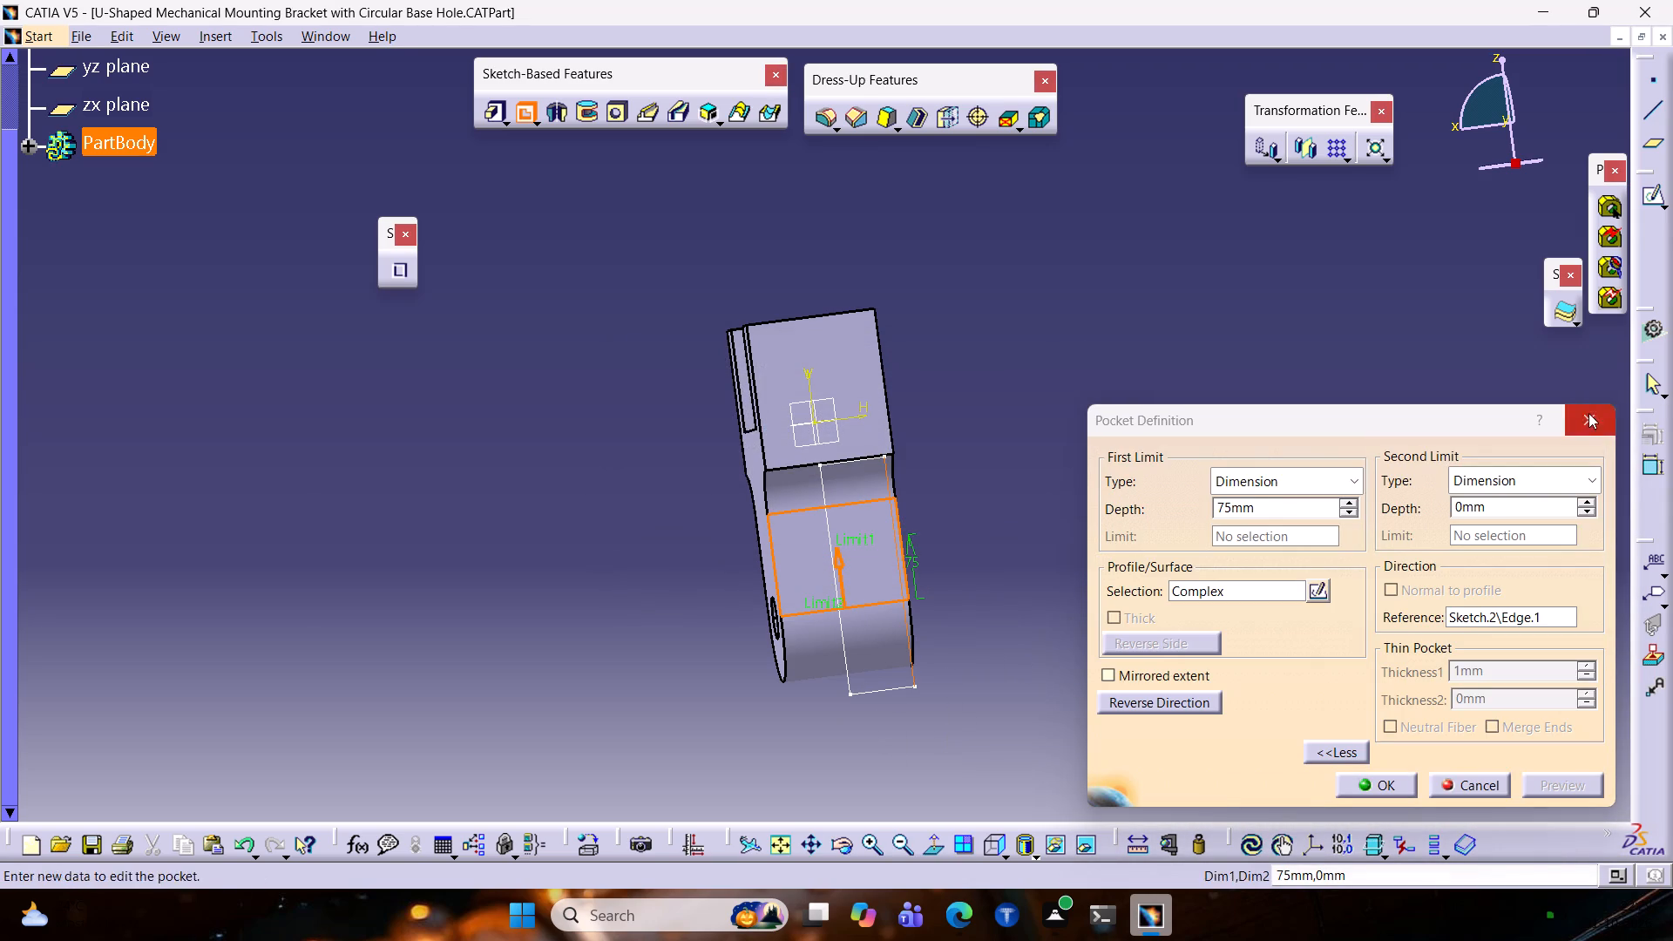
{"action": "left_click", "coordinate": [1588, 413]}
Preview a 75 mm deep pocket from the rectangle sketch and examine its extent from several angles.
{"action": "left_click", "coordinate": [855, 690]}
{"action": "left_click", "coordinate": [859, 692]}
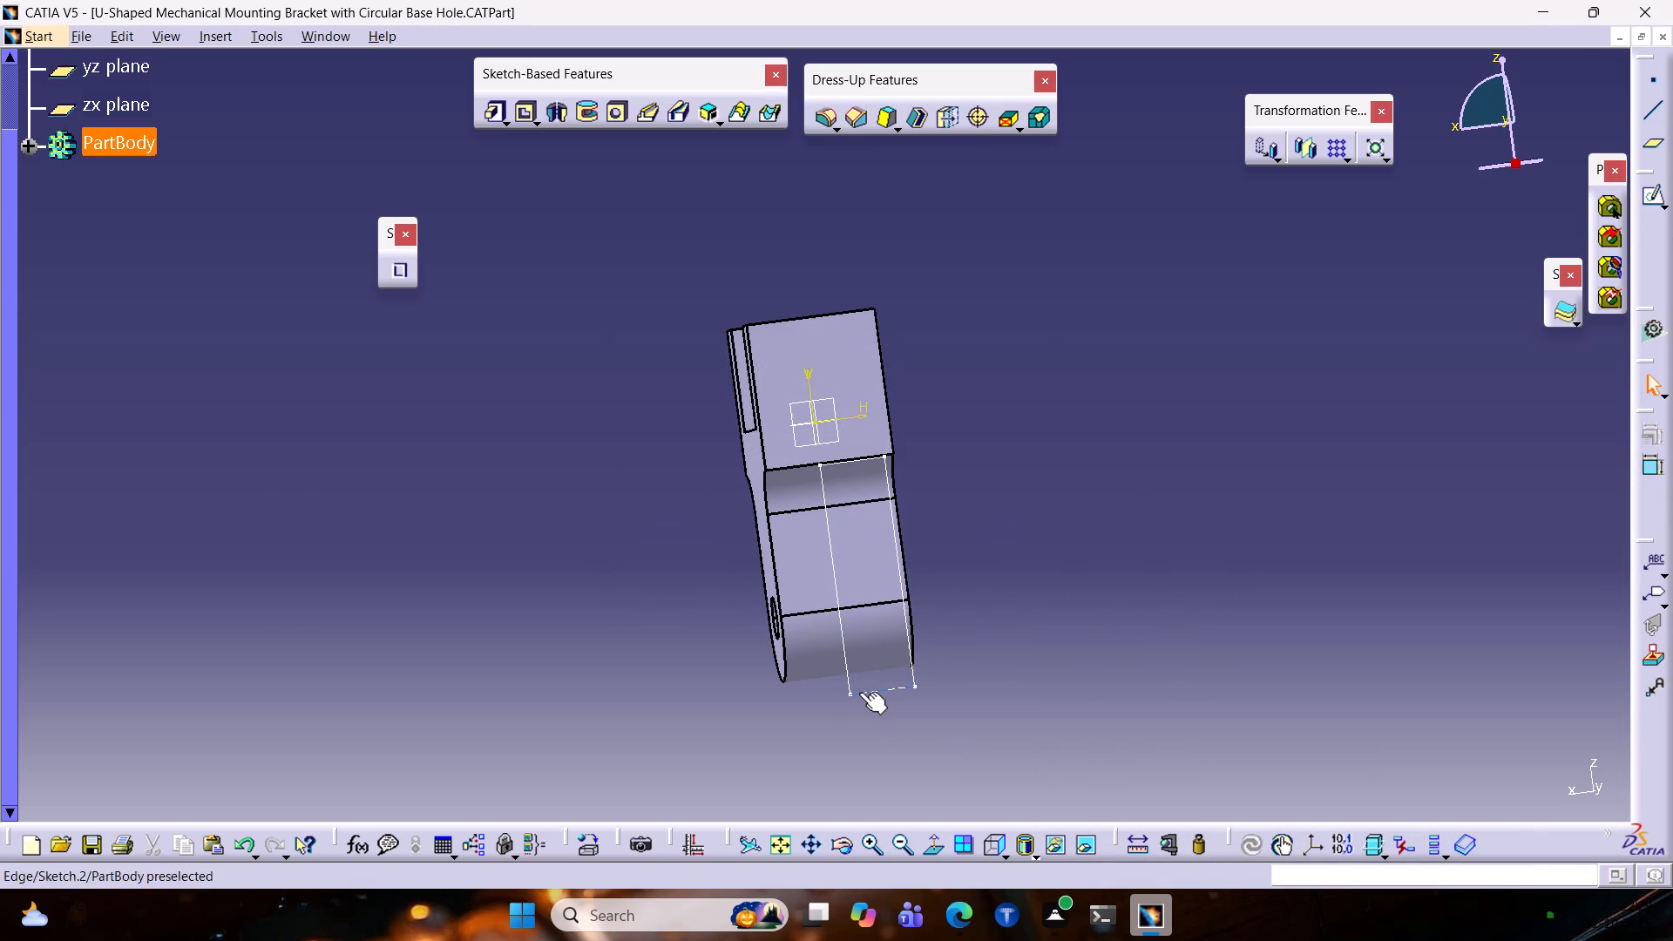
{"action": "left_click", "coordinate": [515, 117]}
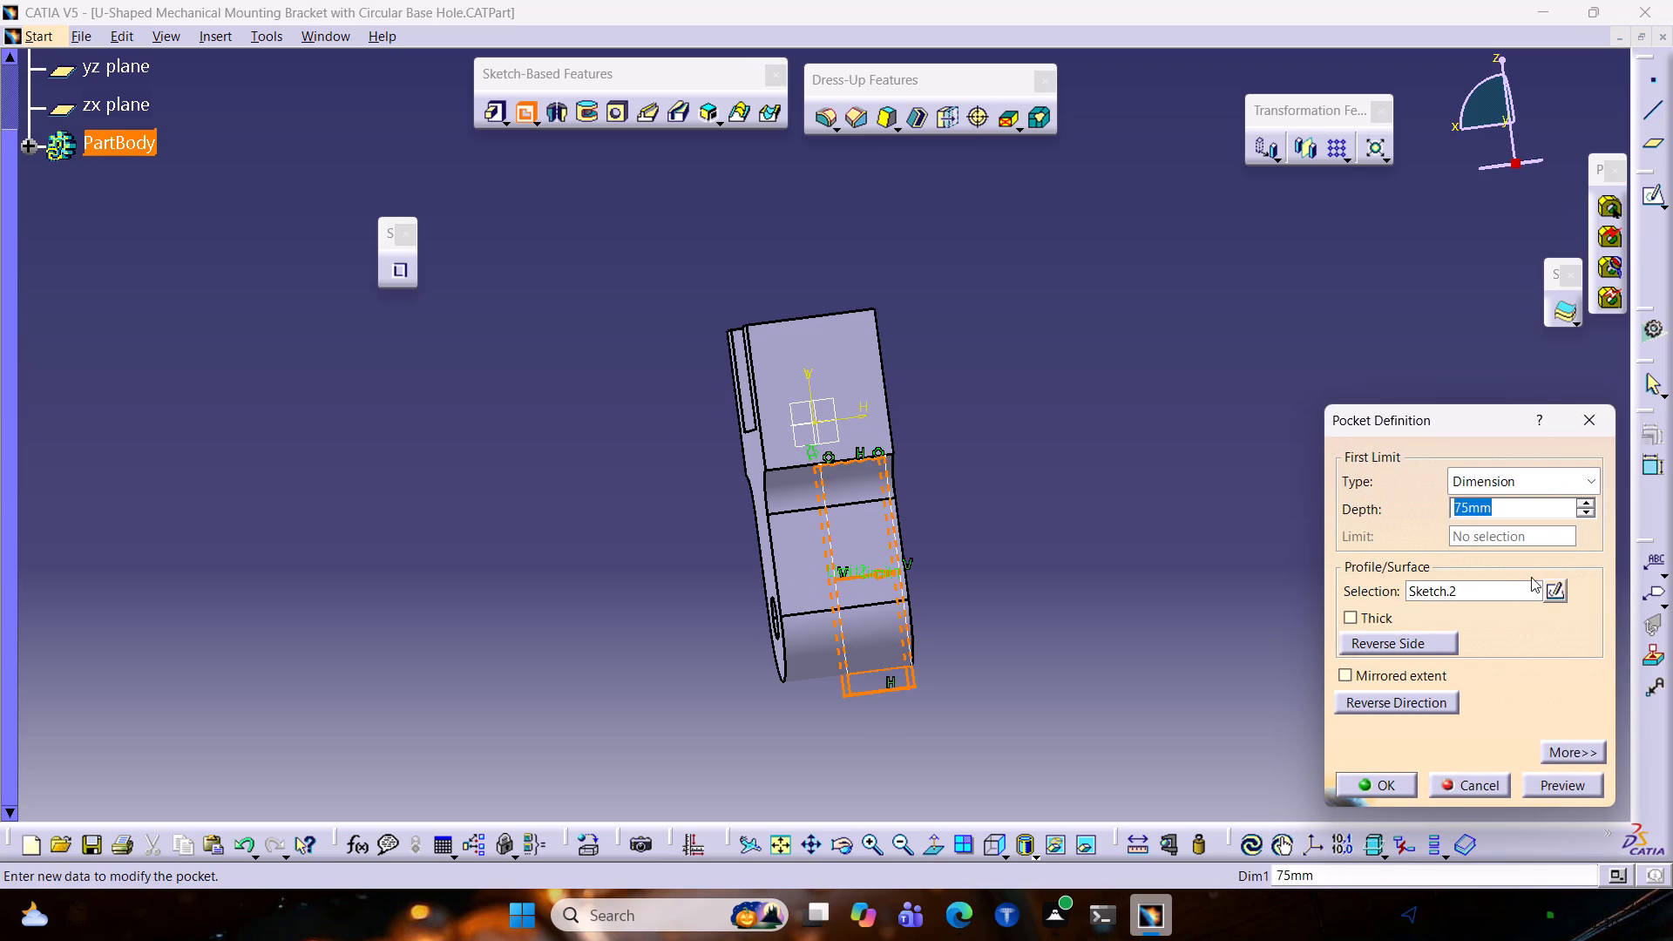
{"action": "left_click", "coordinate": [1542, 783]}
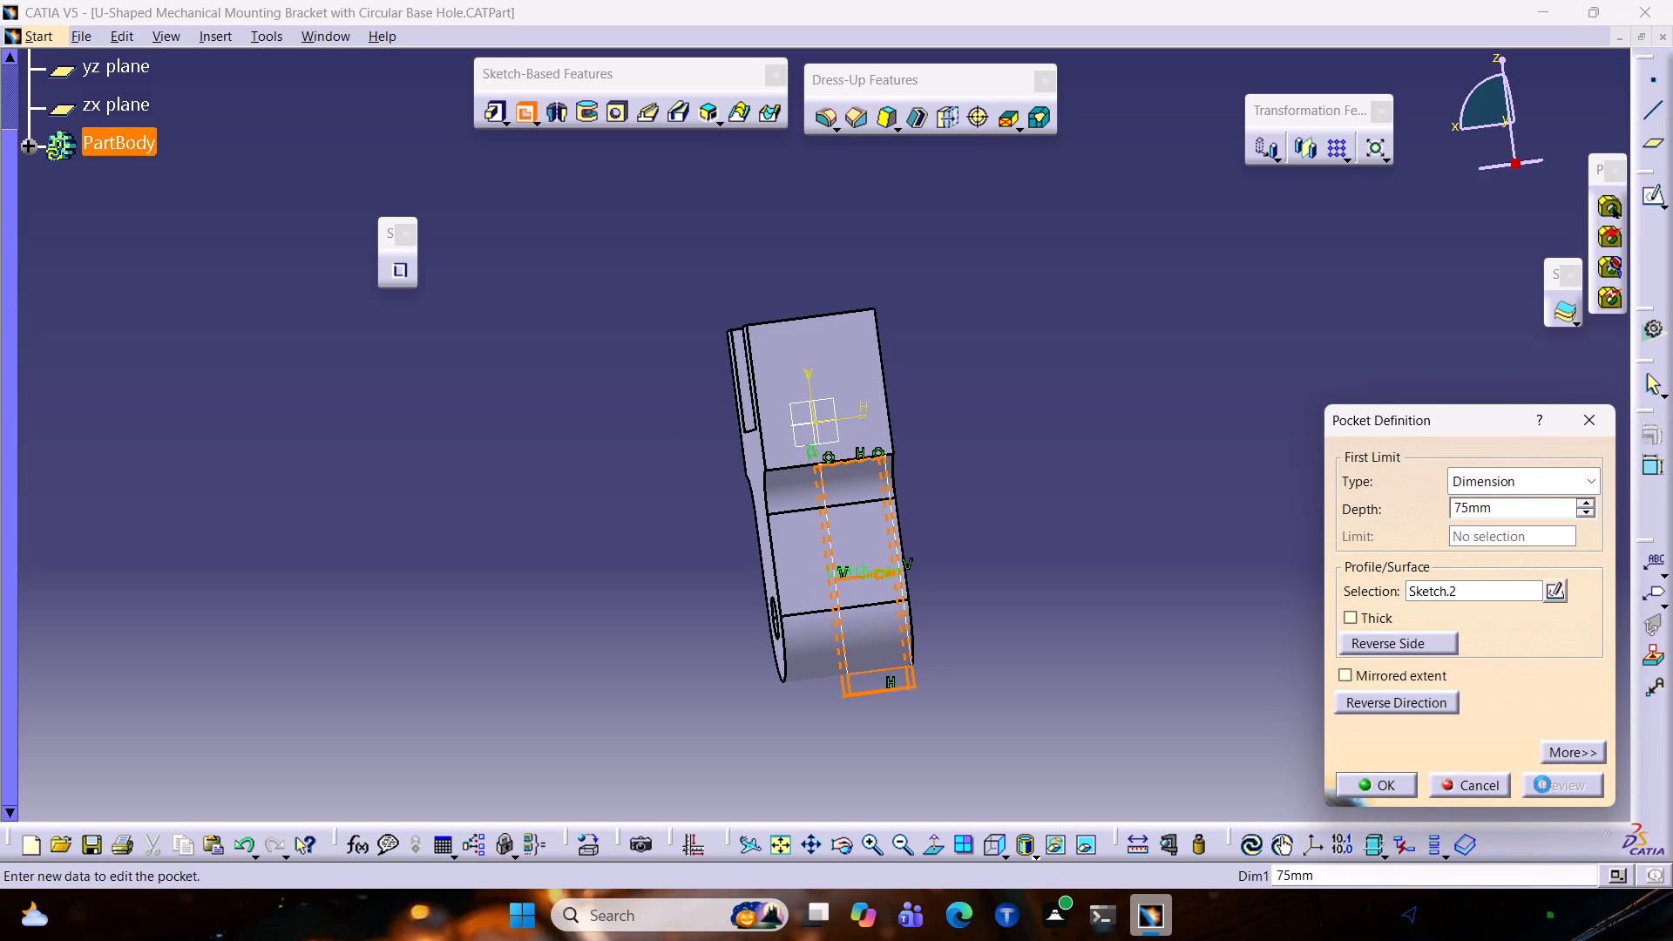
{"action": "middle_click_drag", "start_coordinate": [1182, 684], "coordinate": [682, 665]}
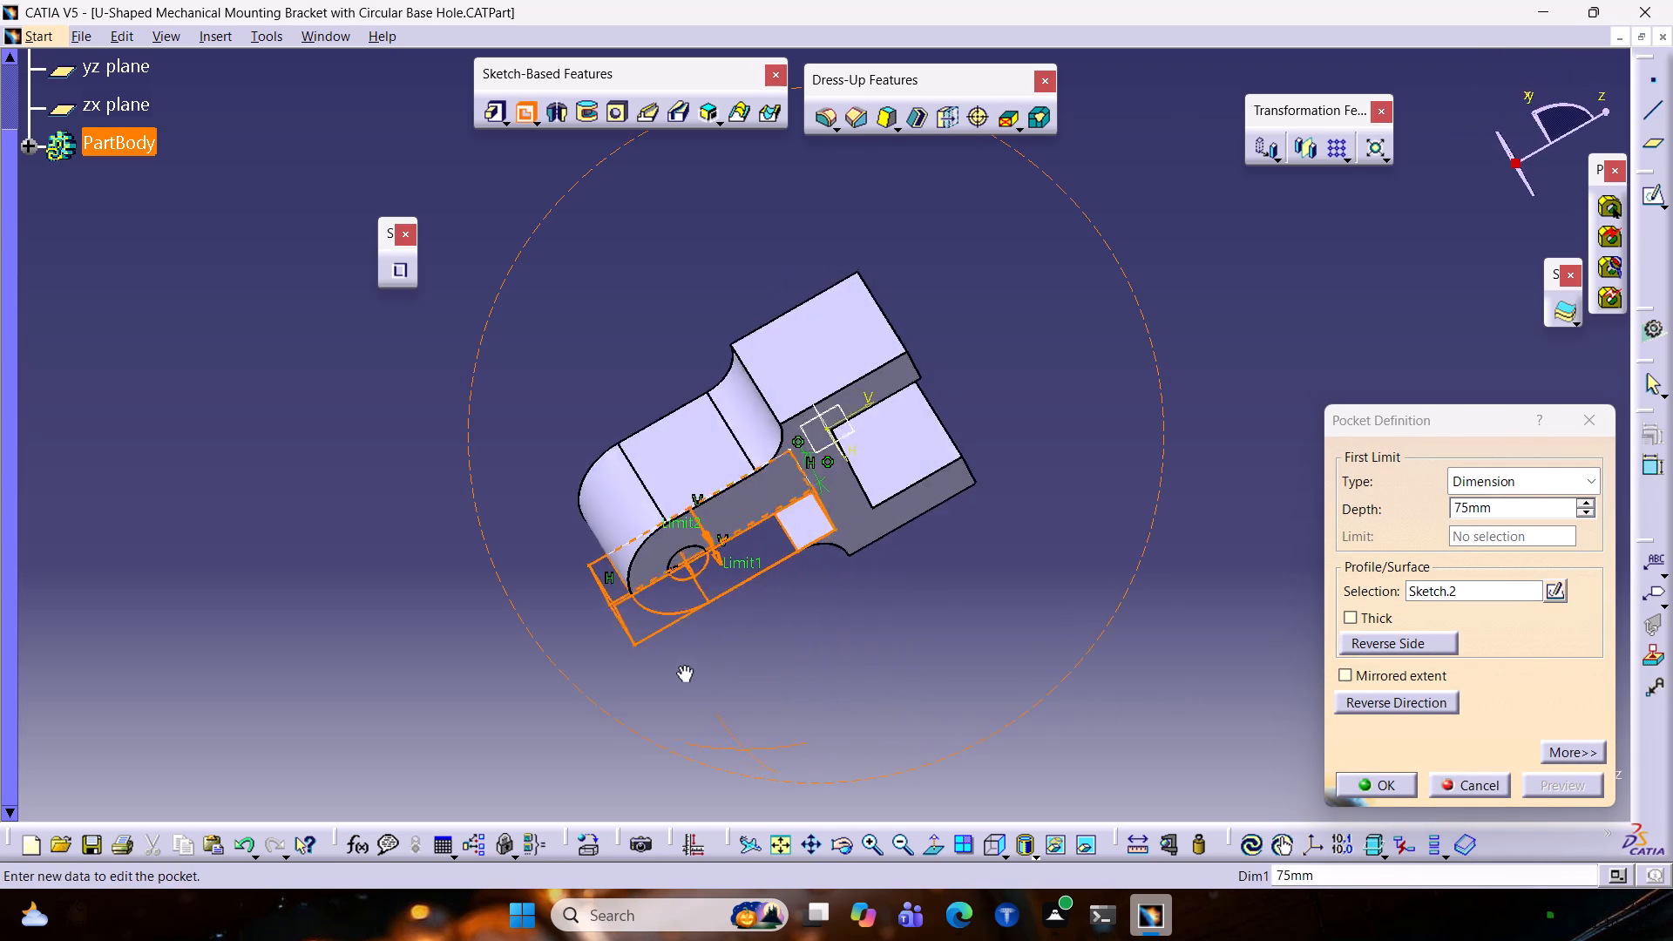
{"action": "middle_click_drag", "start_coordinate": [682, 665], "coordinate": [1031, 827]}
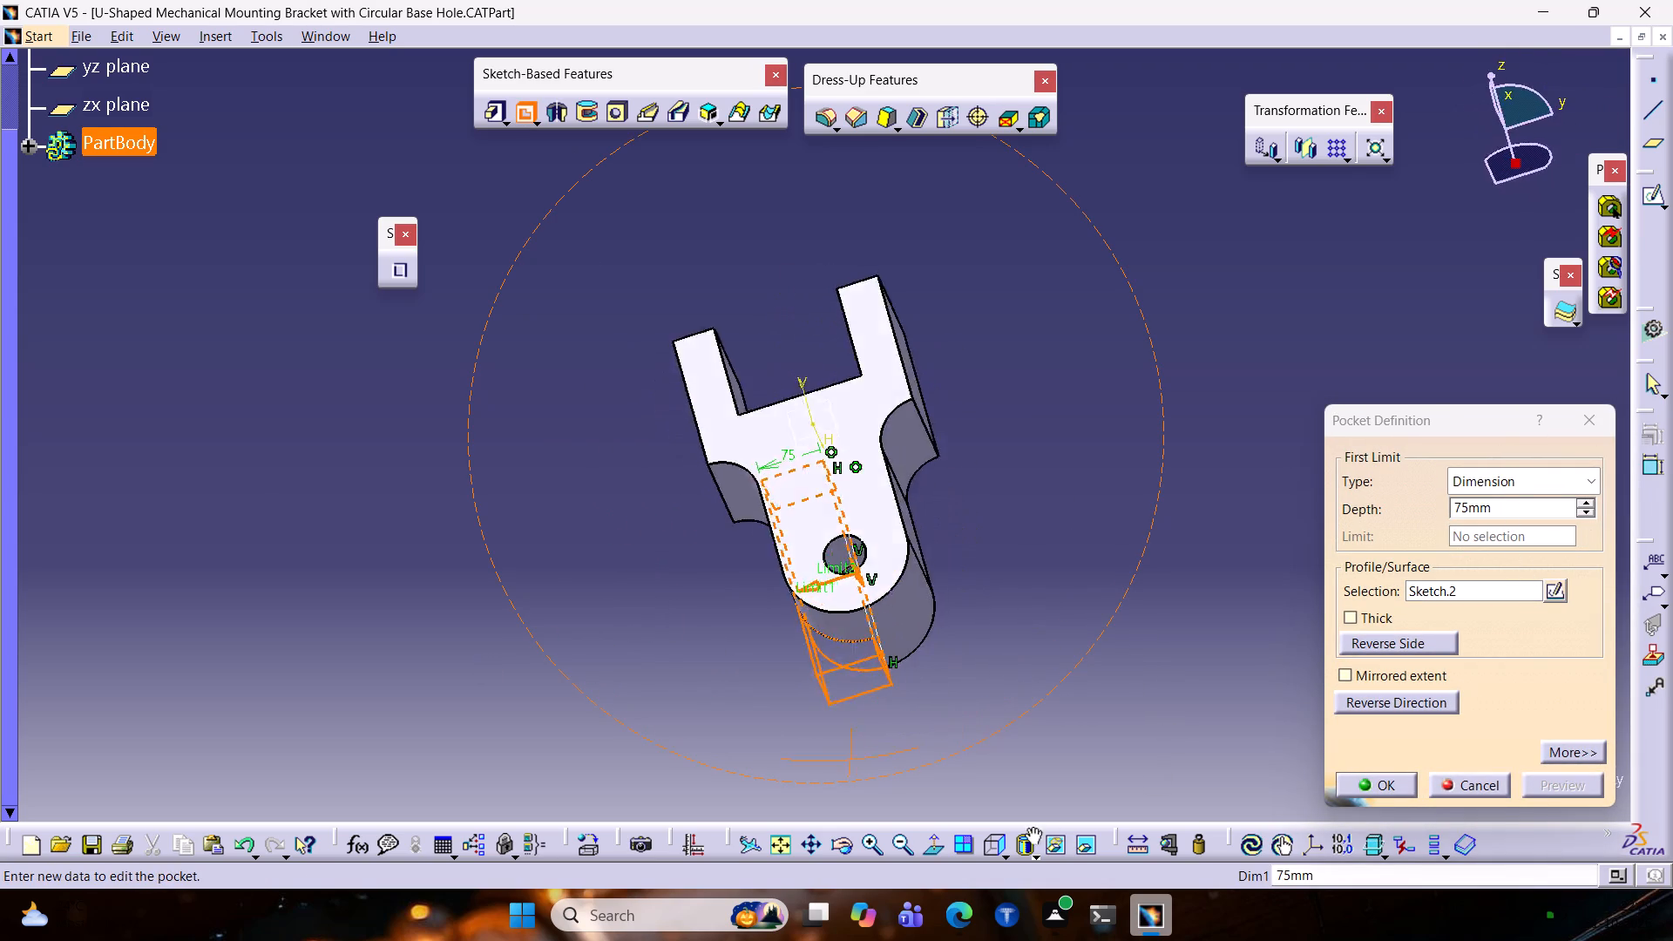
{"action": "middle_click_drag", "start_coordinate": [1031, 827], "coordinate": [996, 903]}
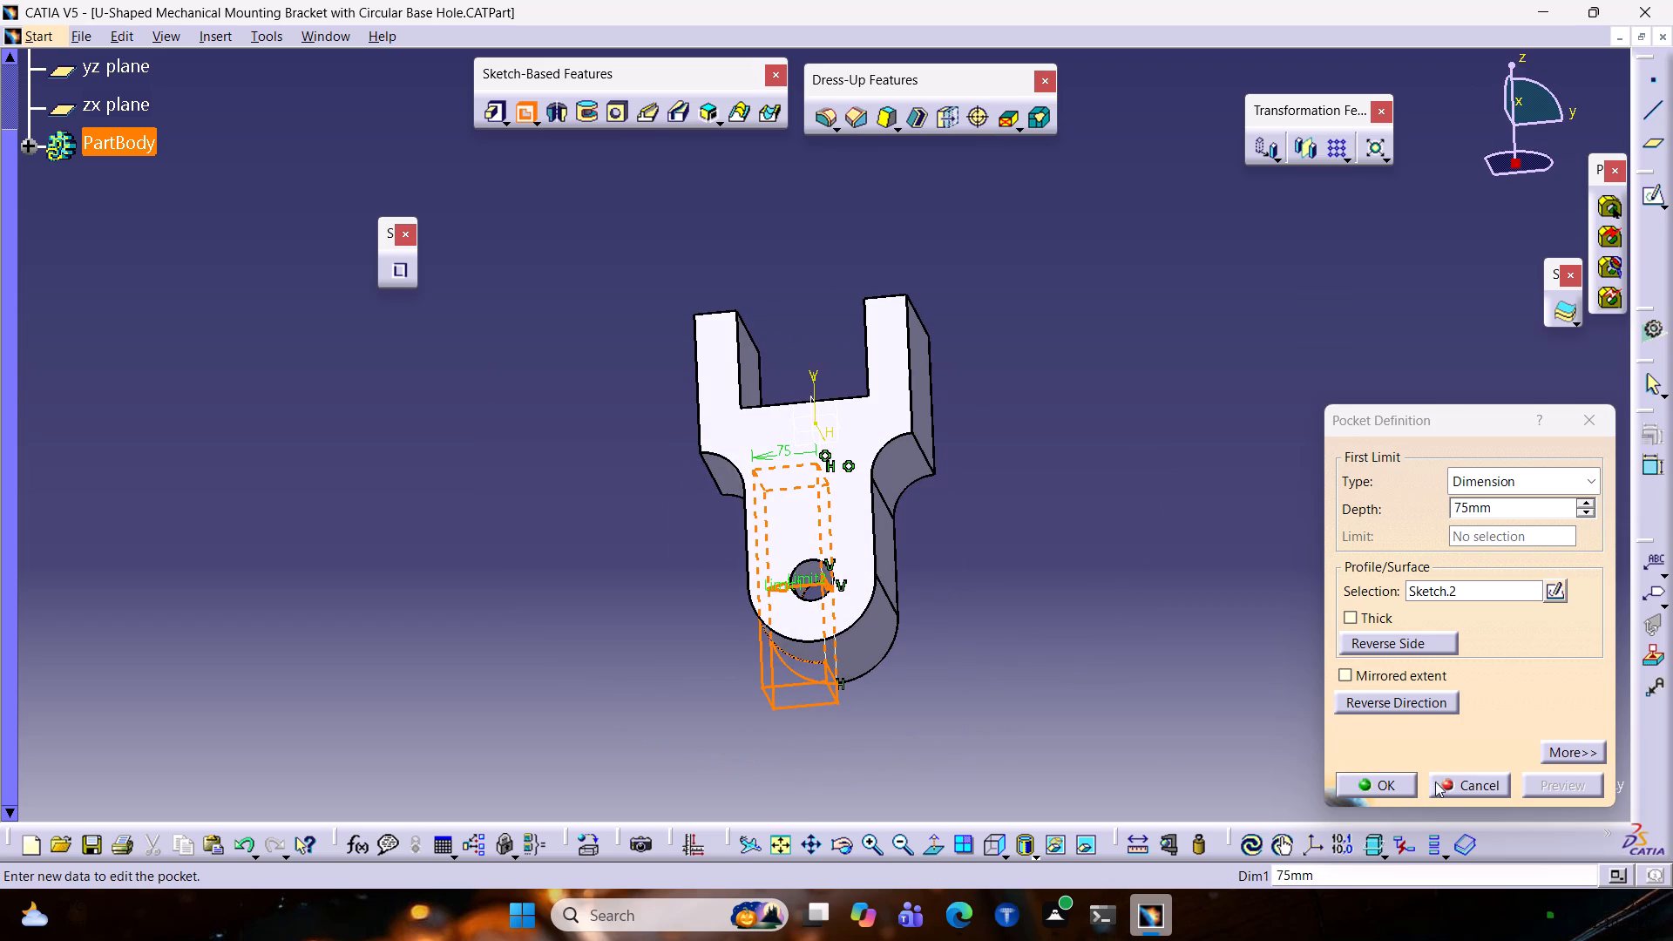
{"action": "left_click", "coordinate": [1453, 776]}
Delete the entire rectangle geometry and its constraints from the existing pocket sketch, and return to the part.
{"action": "left_click", "coordinate": [957, 508]}
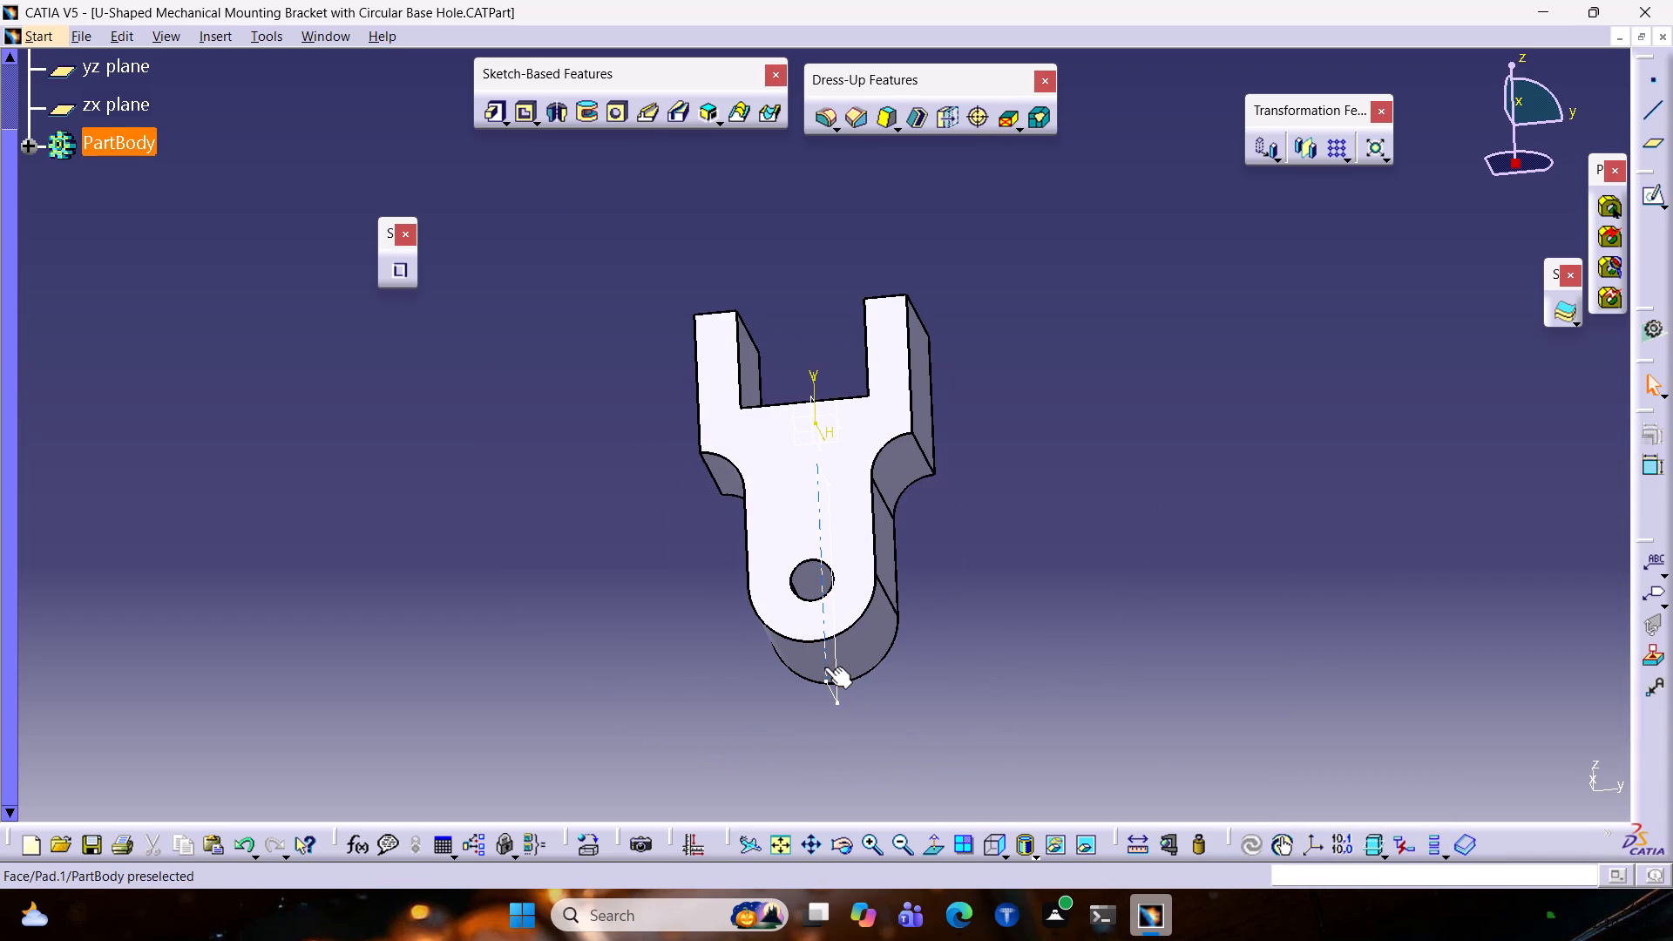
{"action": "double_click", "coordinate": [823, 667]}
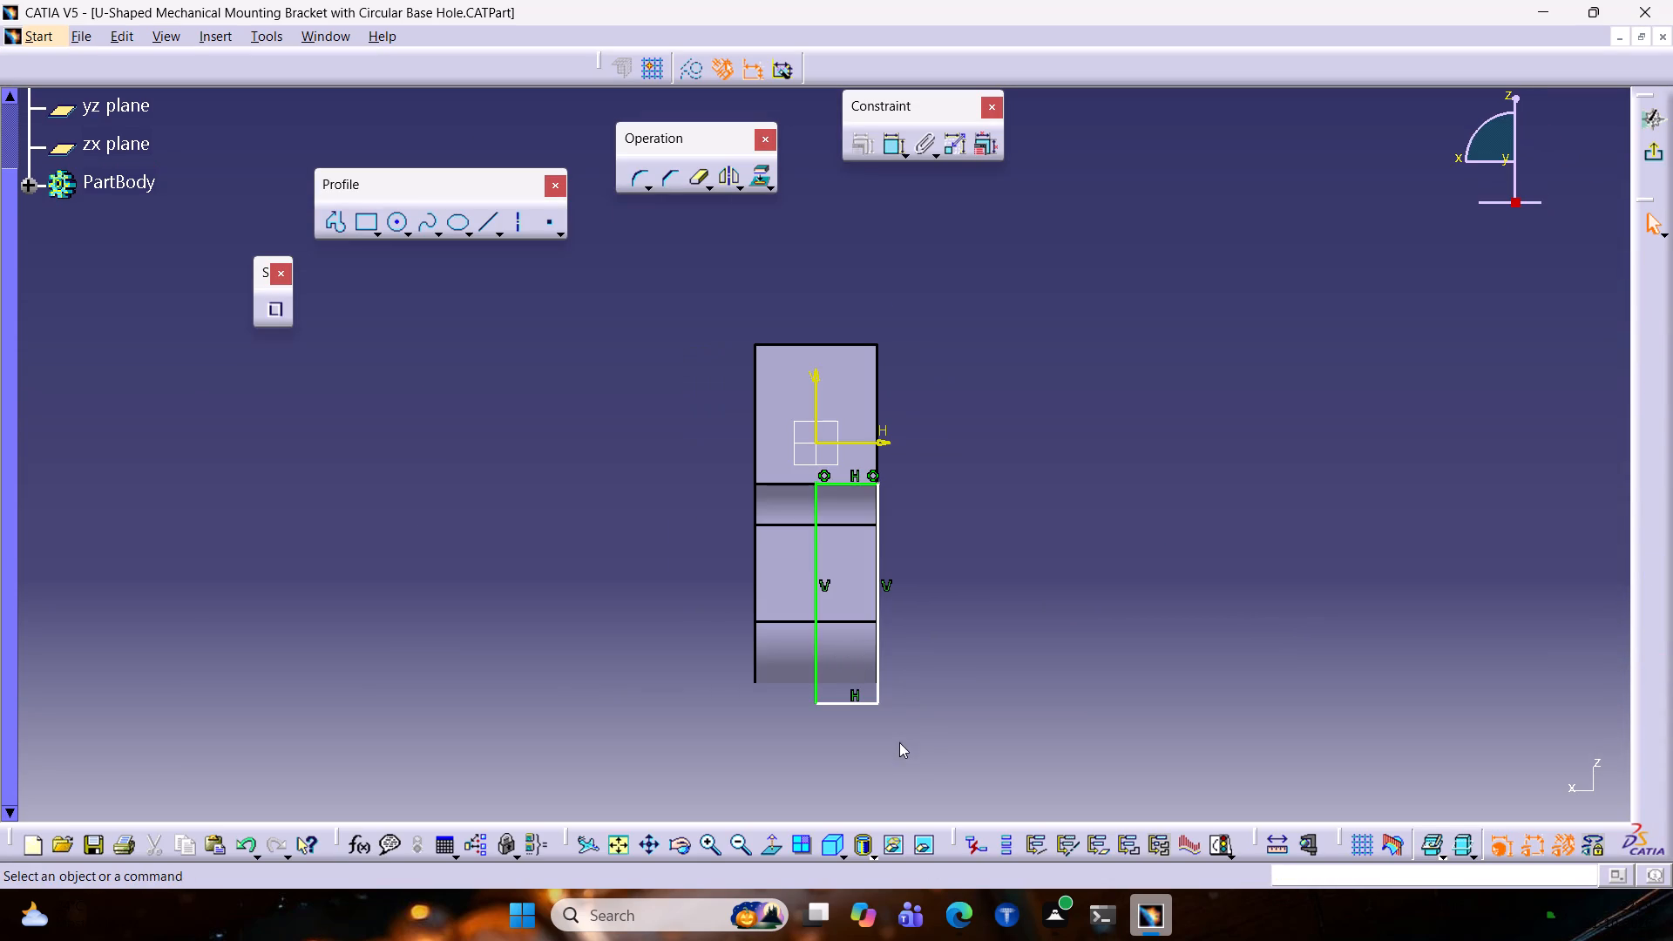
{"action": "left_click_drag", "start_coordinate": [932, 765], "coordinate": [806, 466]}
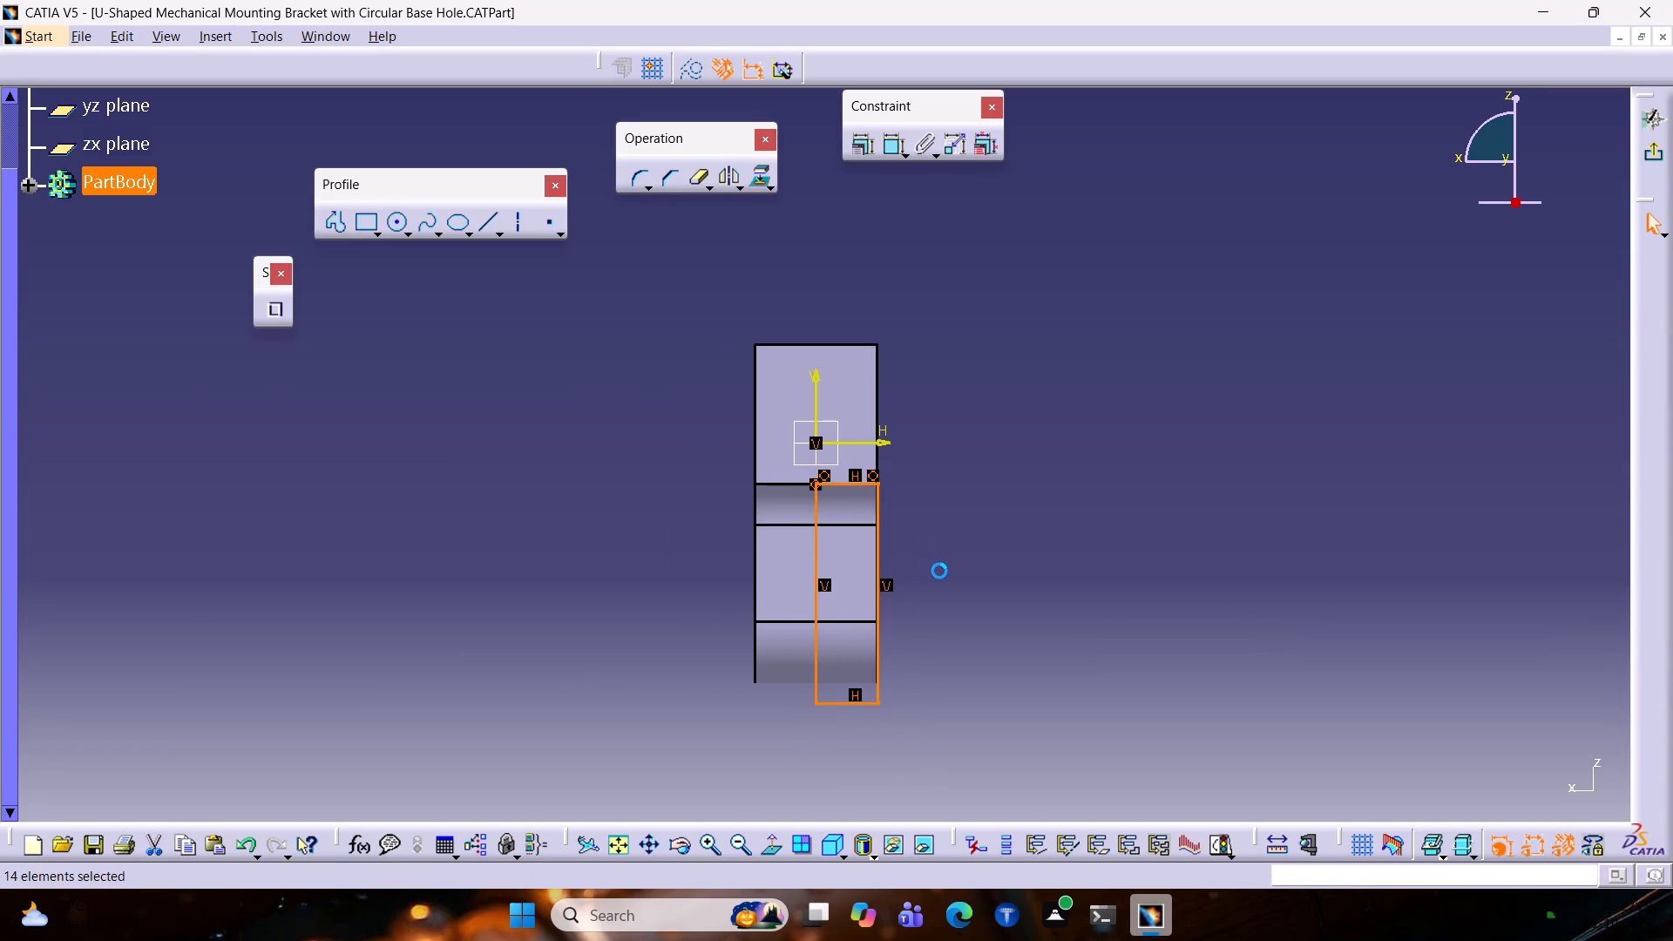
{"action": "key", "text": "Delete"}
{"action": "scroll", "coordinate": [979, 580], "scroll_direction": "down", "scroll_amount": 1}
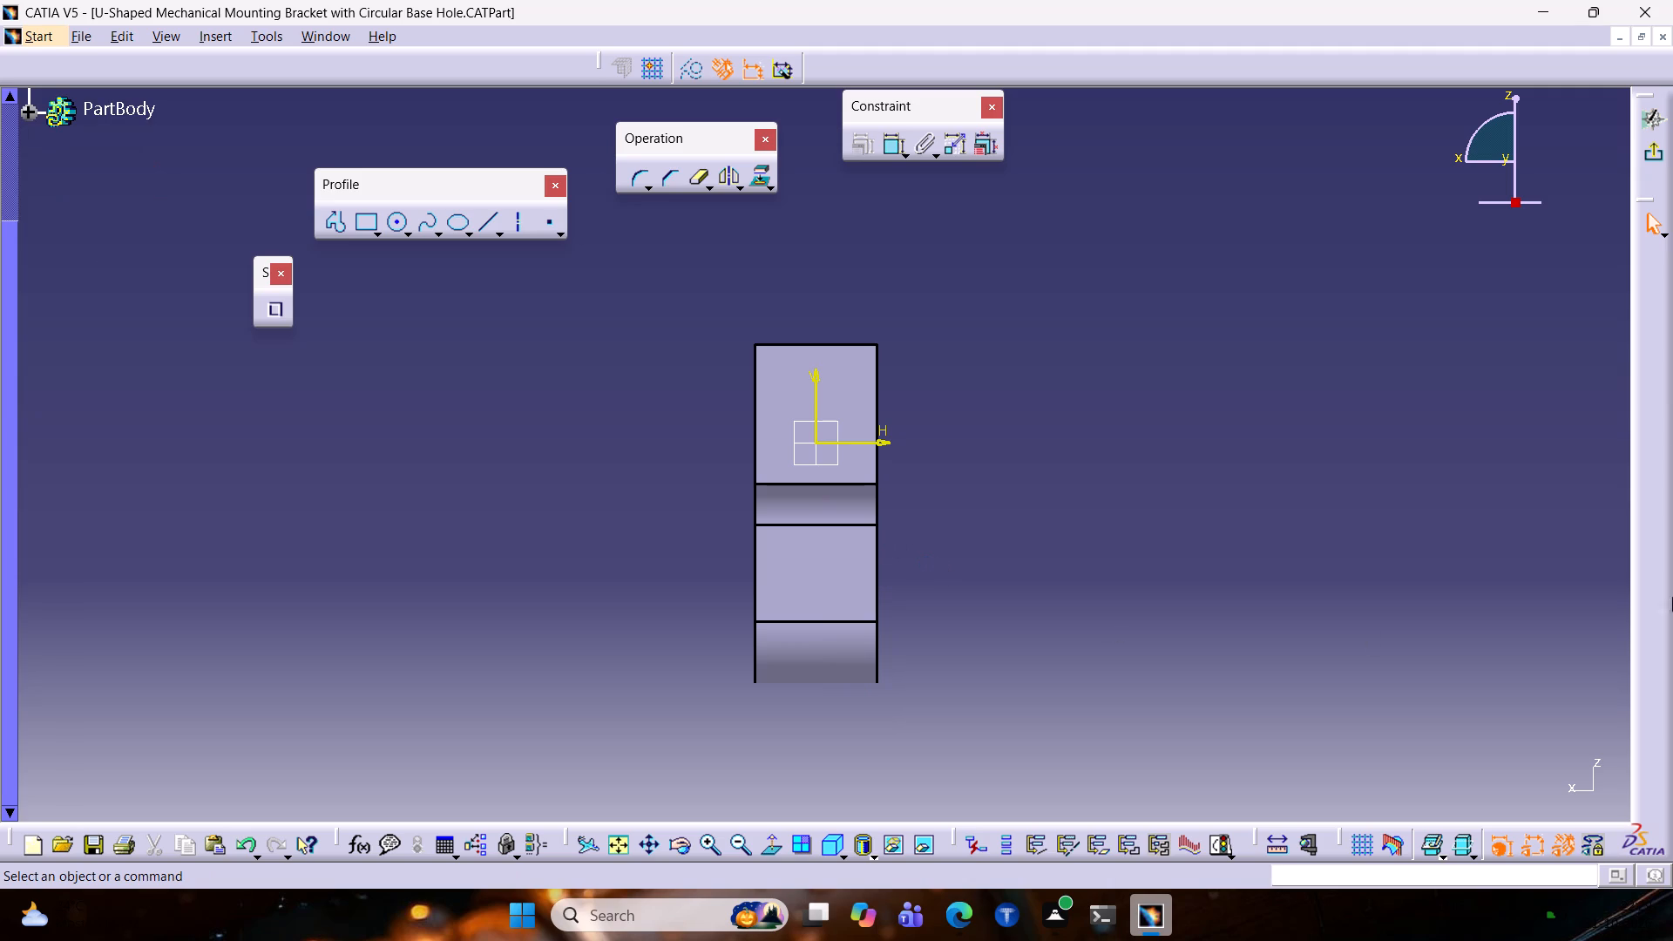
{"action": "left_click", "coordinate": [1659, 147]}
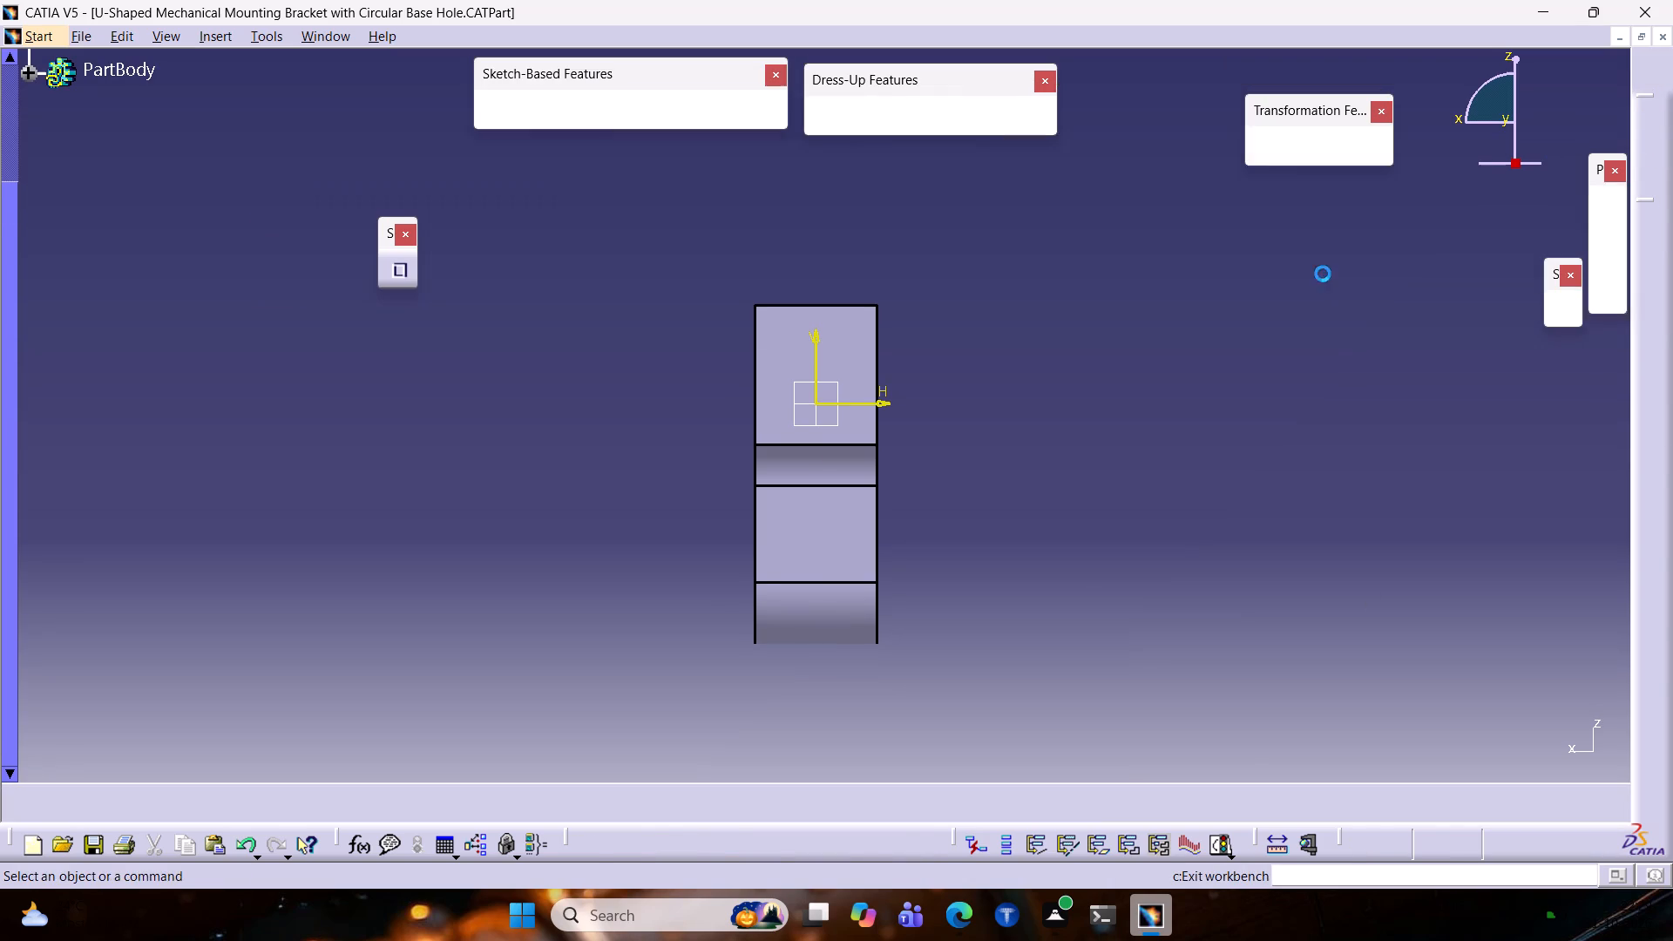
Sketch a rectangle about 303 mm tall on the lower body's flat side face, overlapping one vertical edge and extending past the bottom.
{"action": "middle_click_drag", "start_coordinate": [959, 485], "coordinate": [953, 538], "text": "ctrl"}
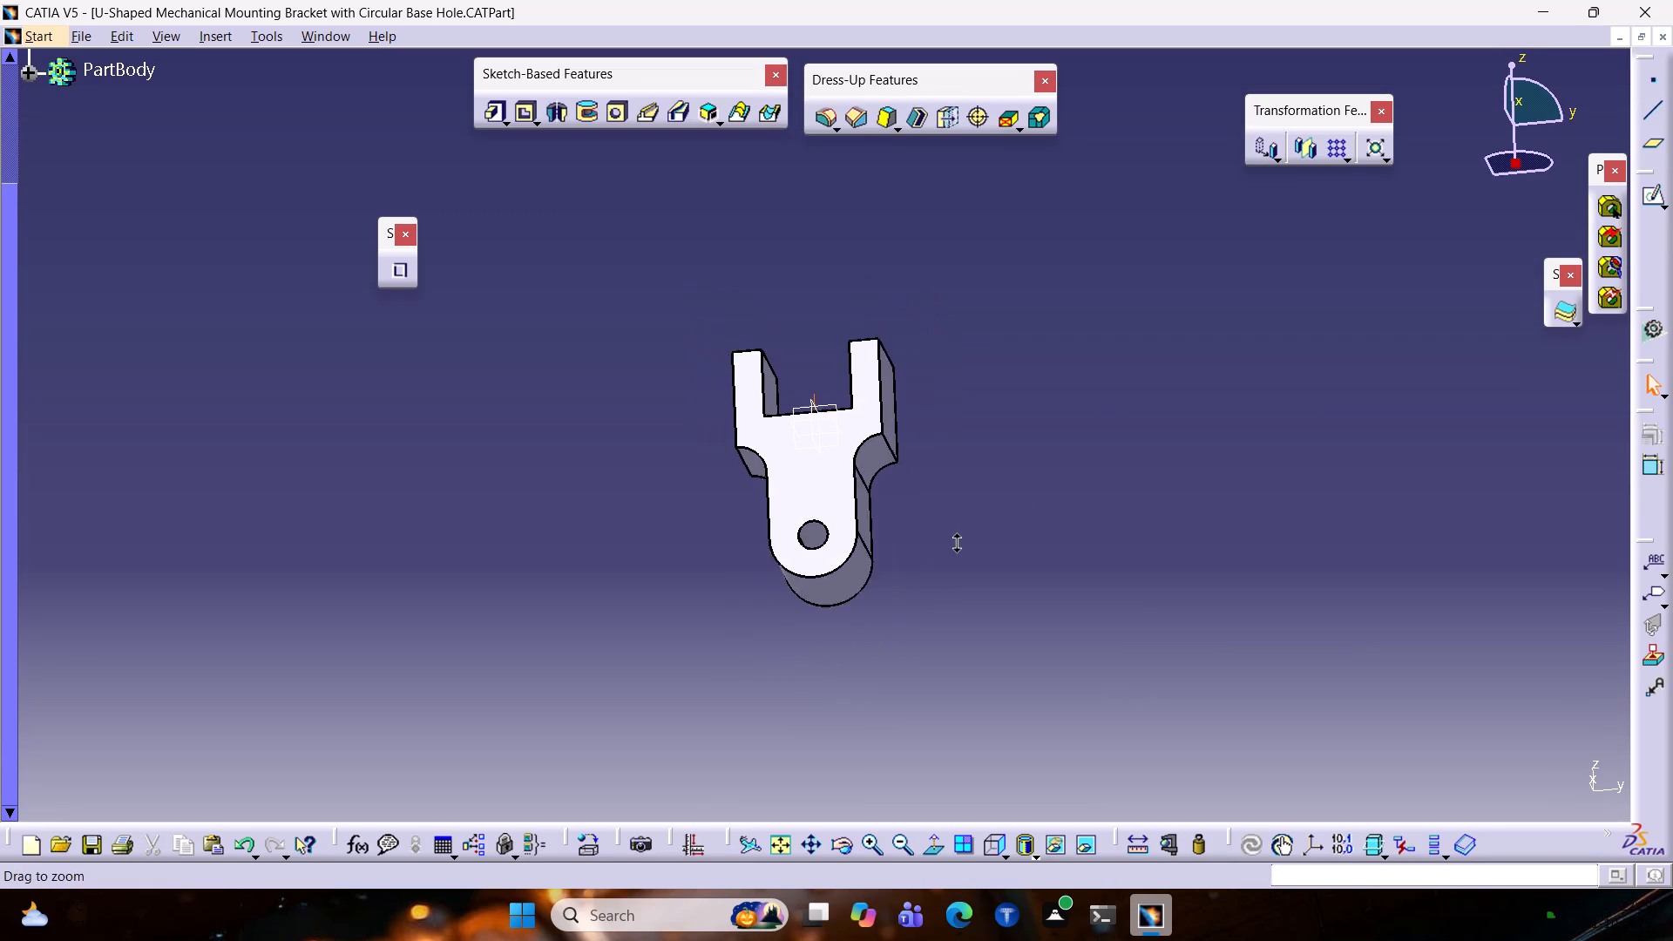
{"action": "middle_click_drag", "start_coordinate": [953, 538], "coordinate": [949, 553], "text": "ctrl"}
{"action": "middle_click_drag", "start_coordinate": [968, 488], "coordinate": [751, 443], "text": "ctrl"}
{"action": "middle_click_drag", "start_coordinate": [938, 501], "coordinate": [576, 455]}
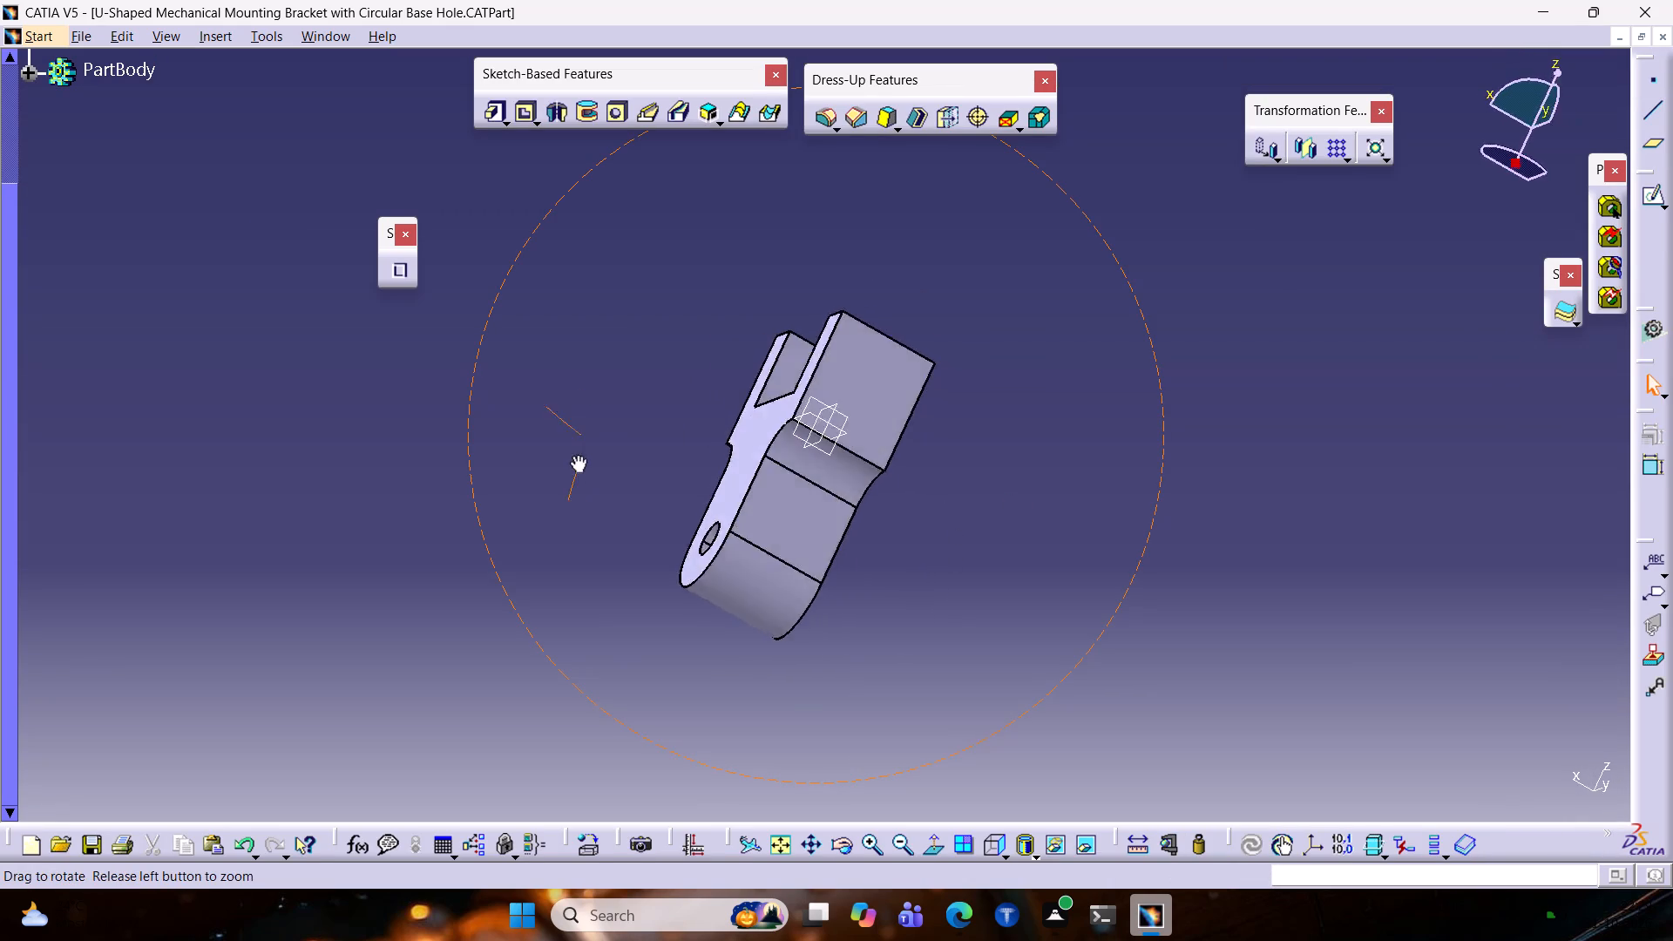
{"action": "middle_click_drag", "start_coordinate": [576, 455], "coordinate": [619, 664]}
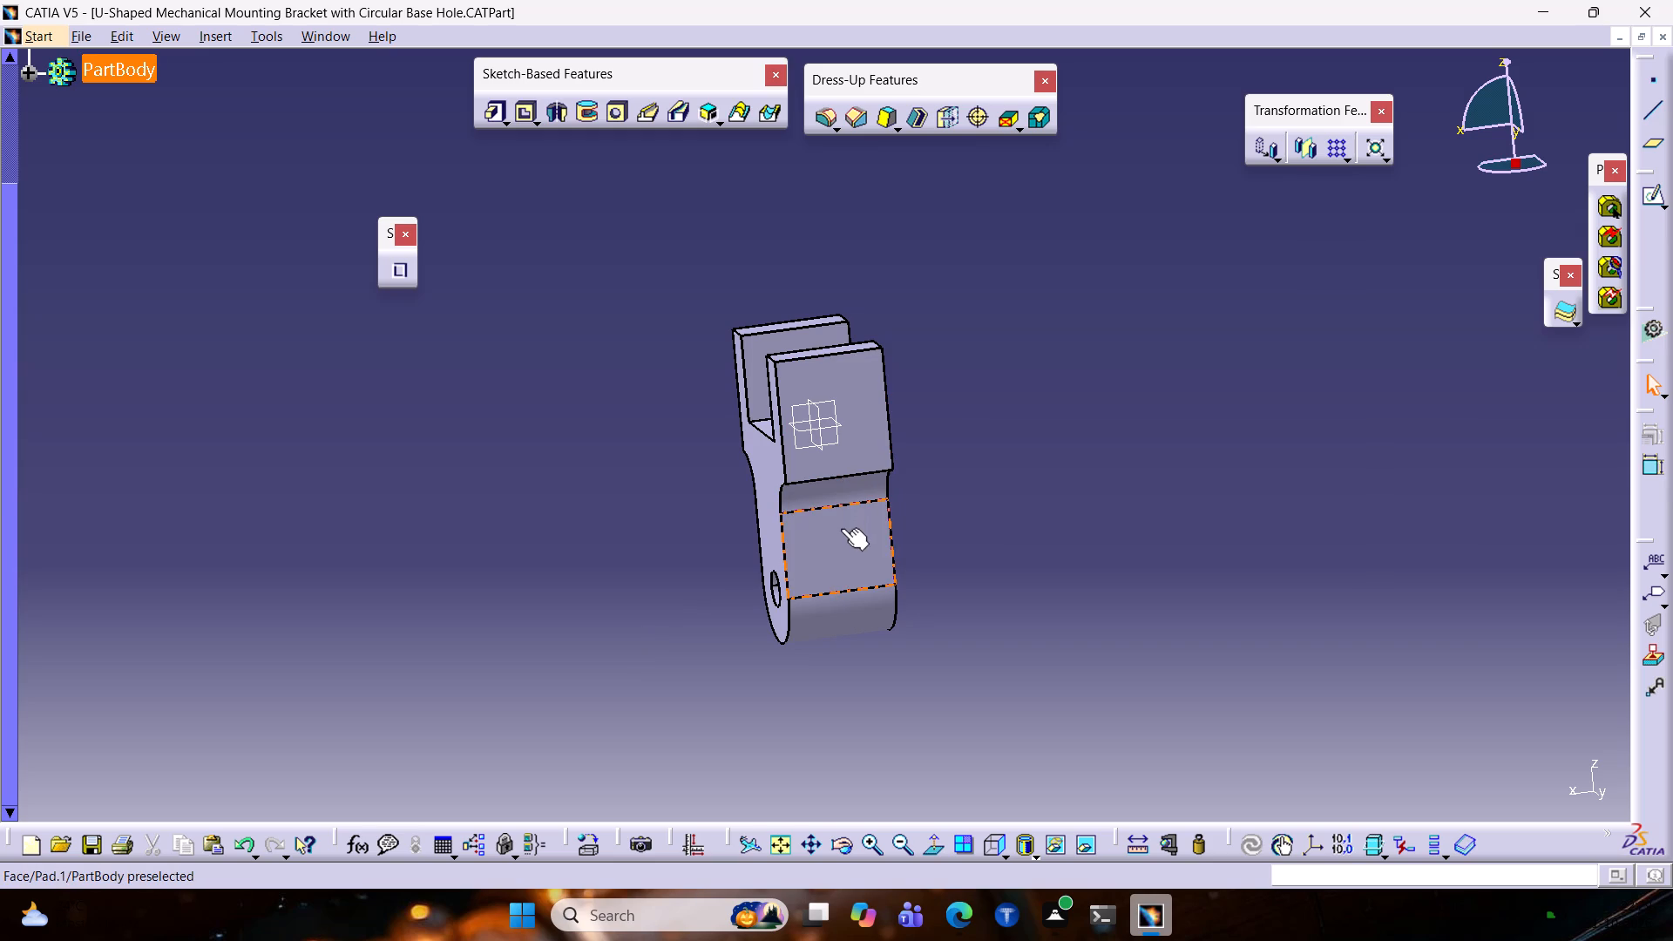
{"action": "left_click", "coordinate": [841, 528]}
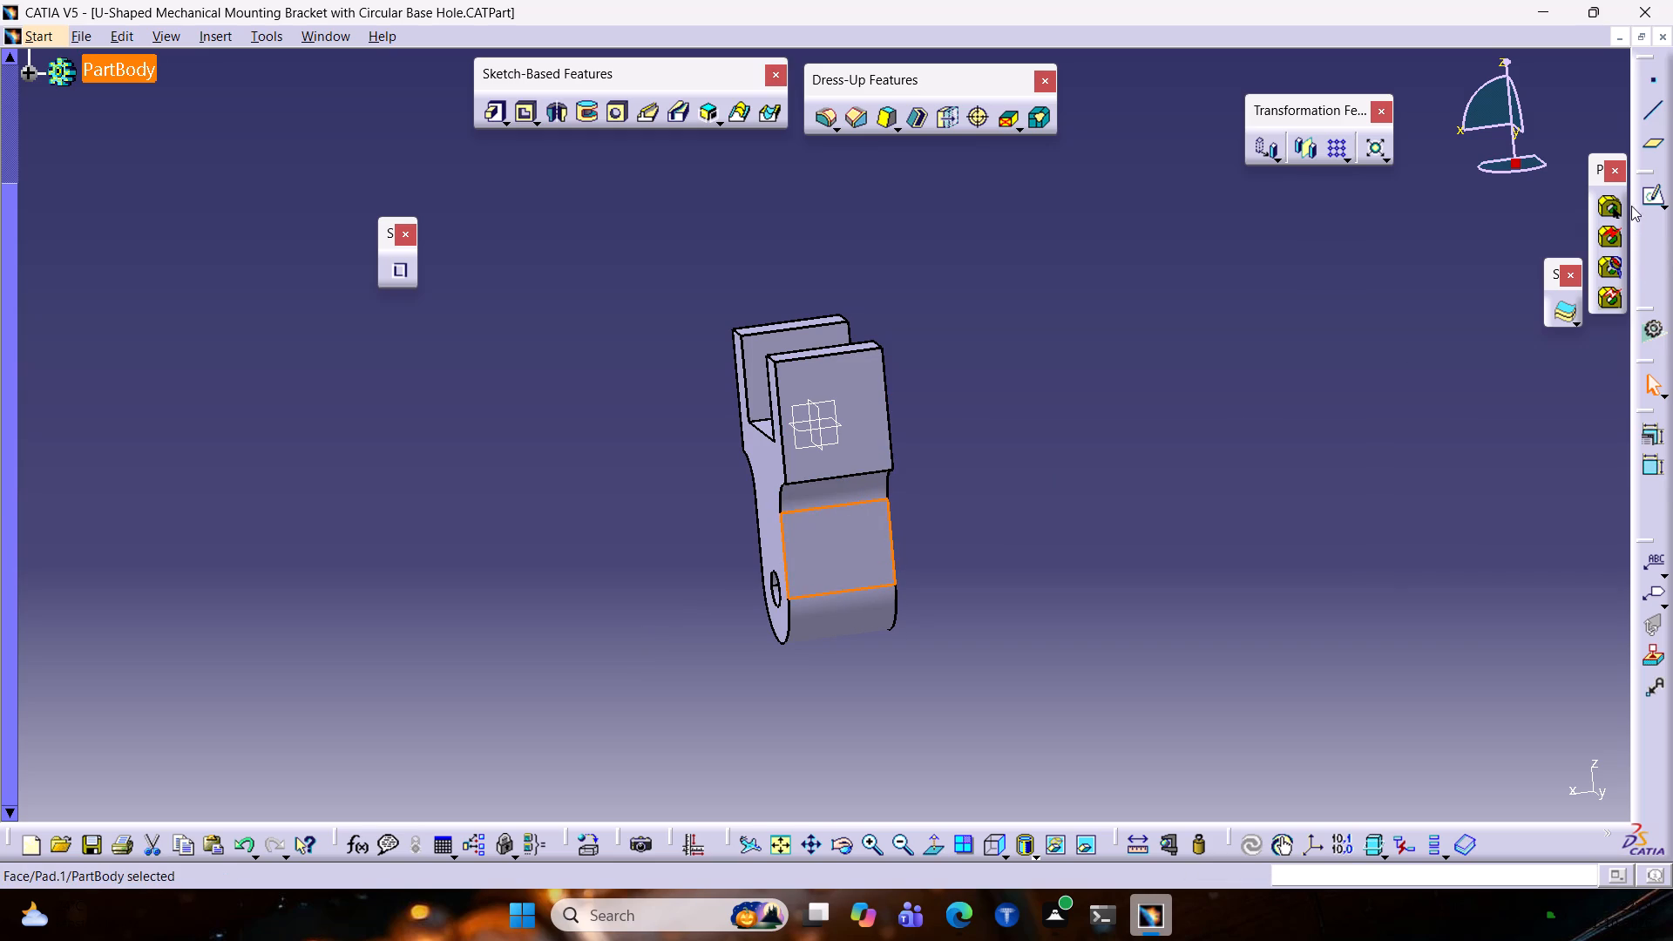
{"action": "left_click", "coordinate": [1643, 200]}
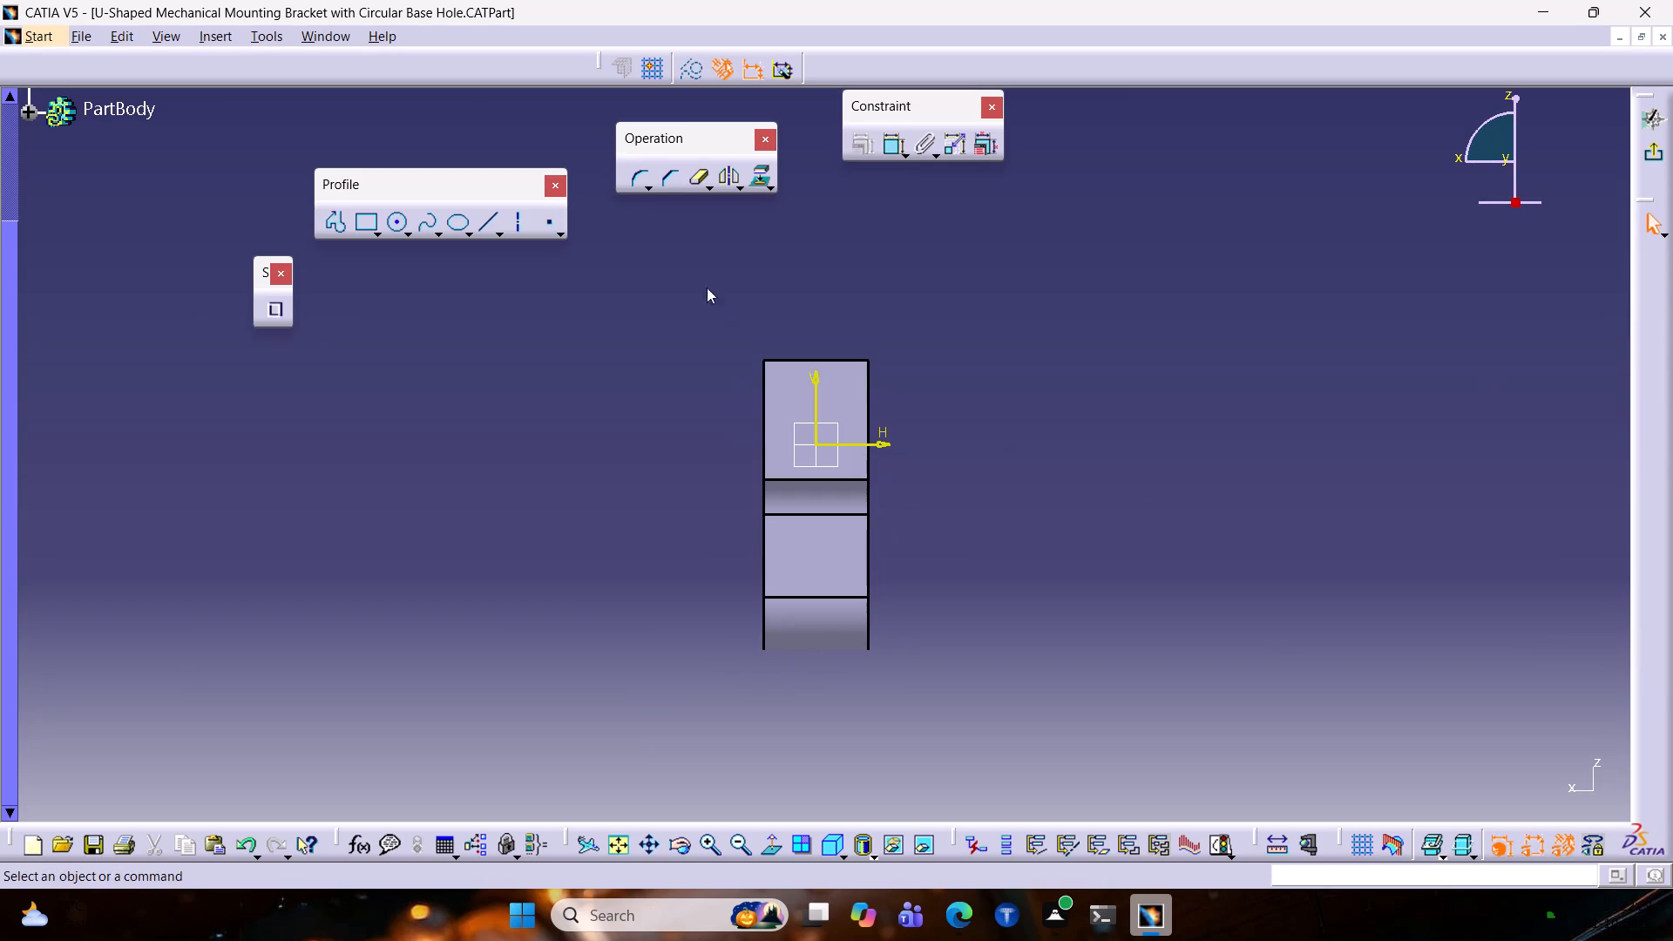
{"action": "left_click", "coordinate": [354, 228]}
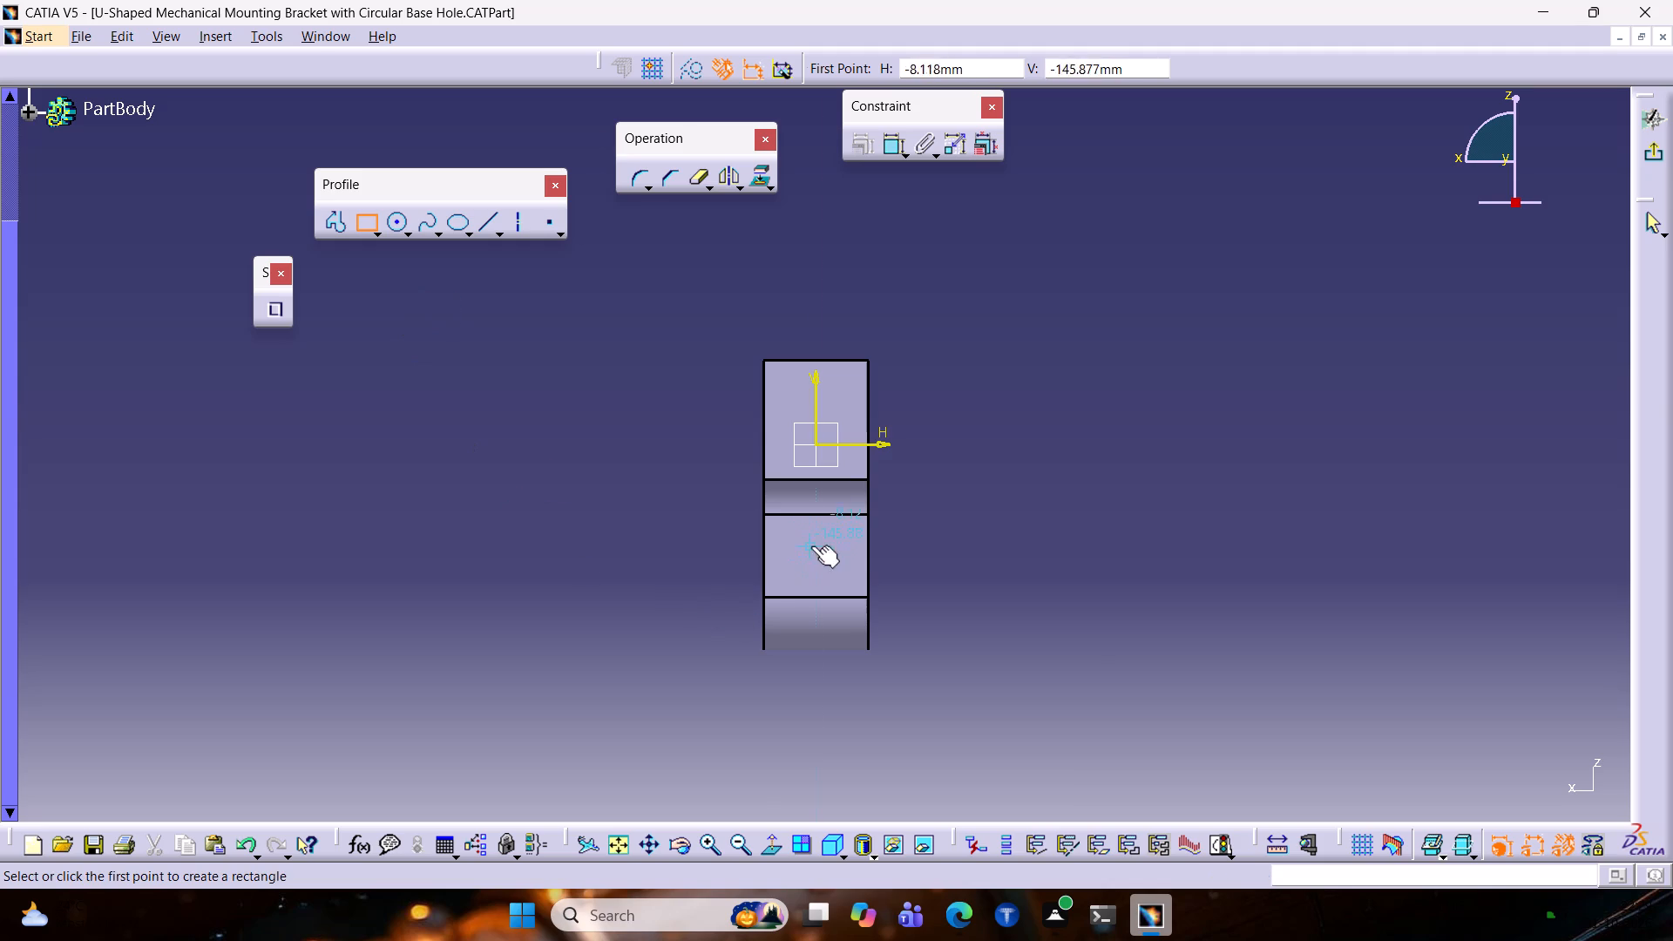
{"action": "left_click", "coordinate": [836, 493]}
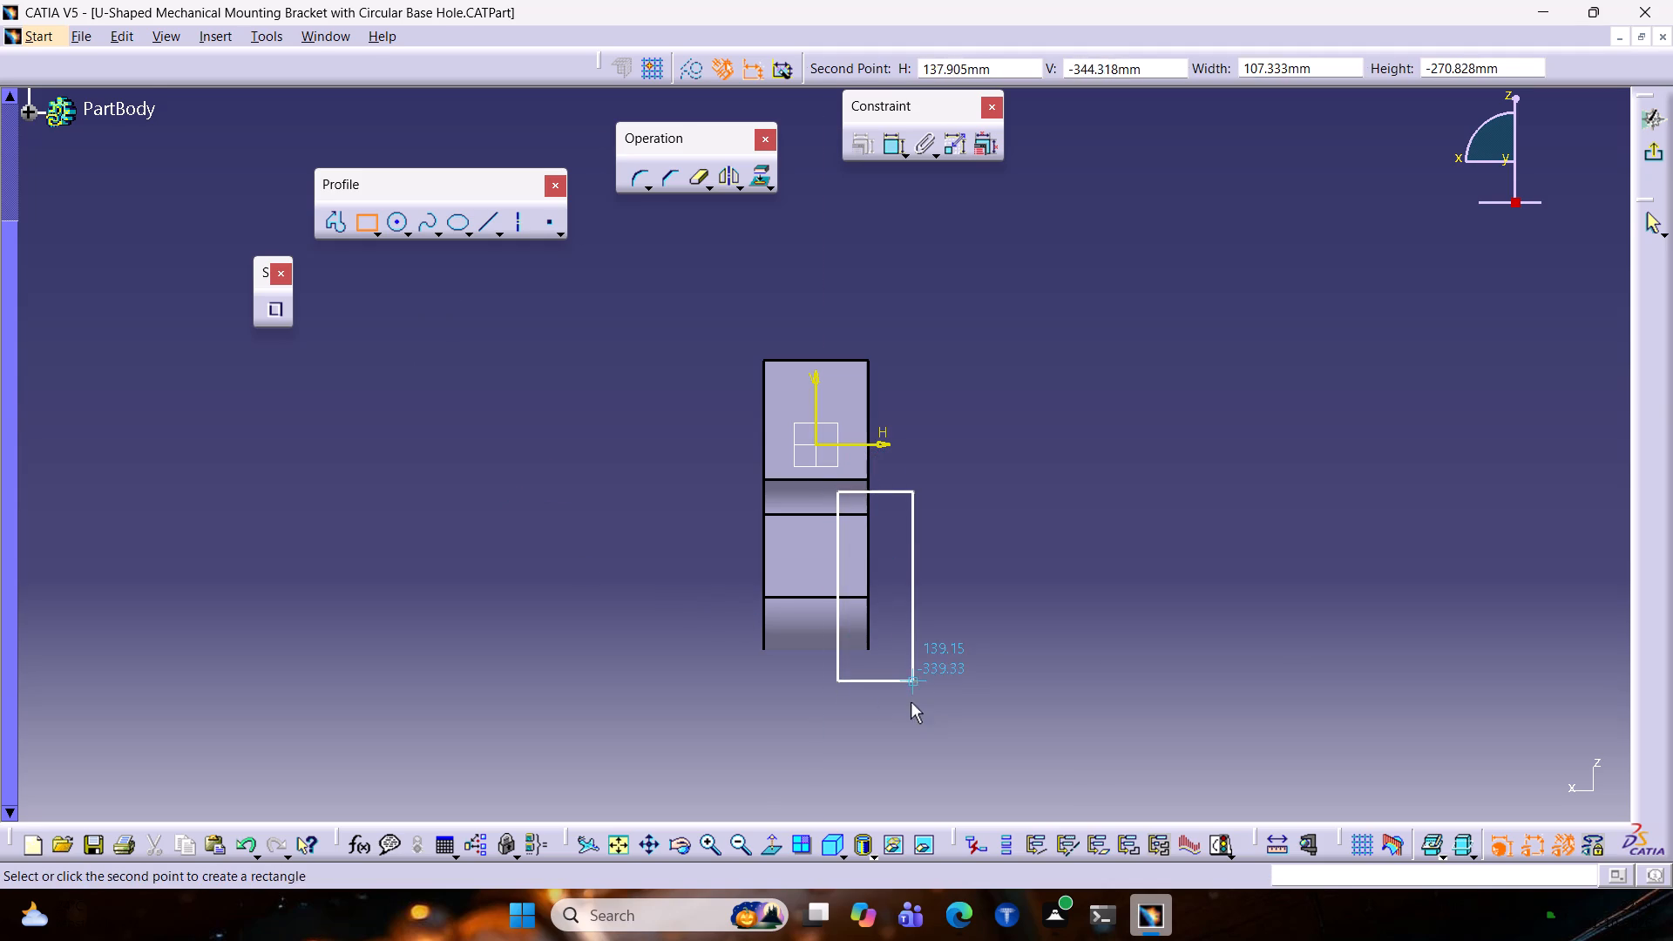
{"action": "left_click", "coordinate": [911, 705]}
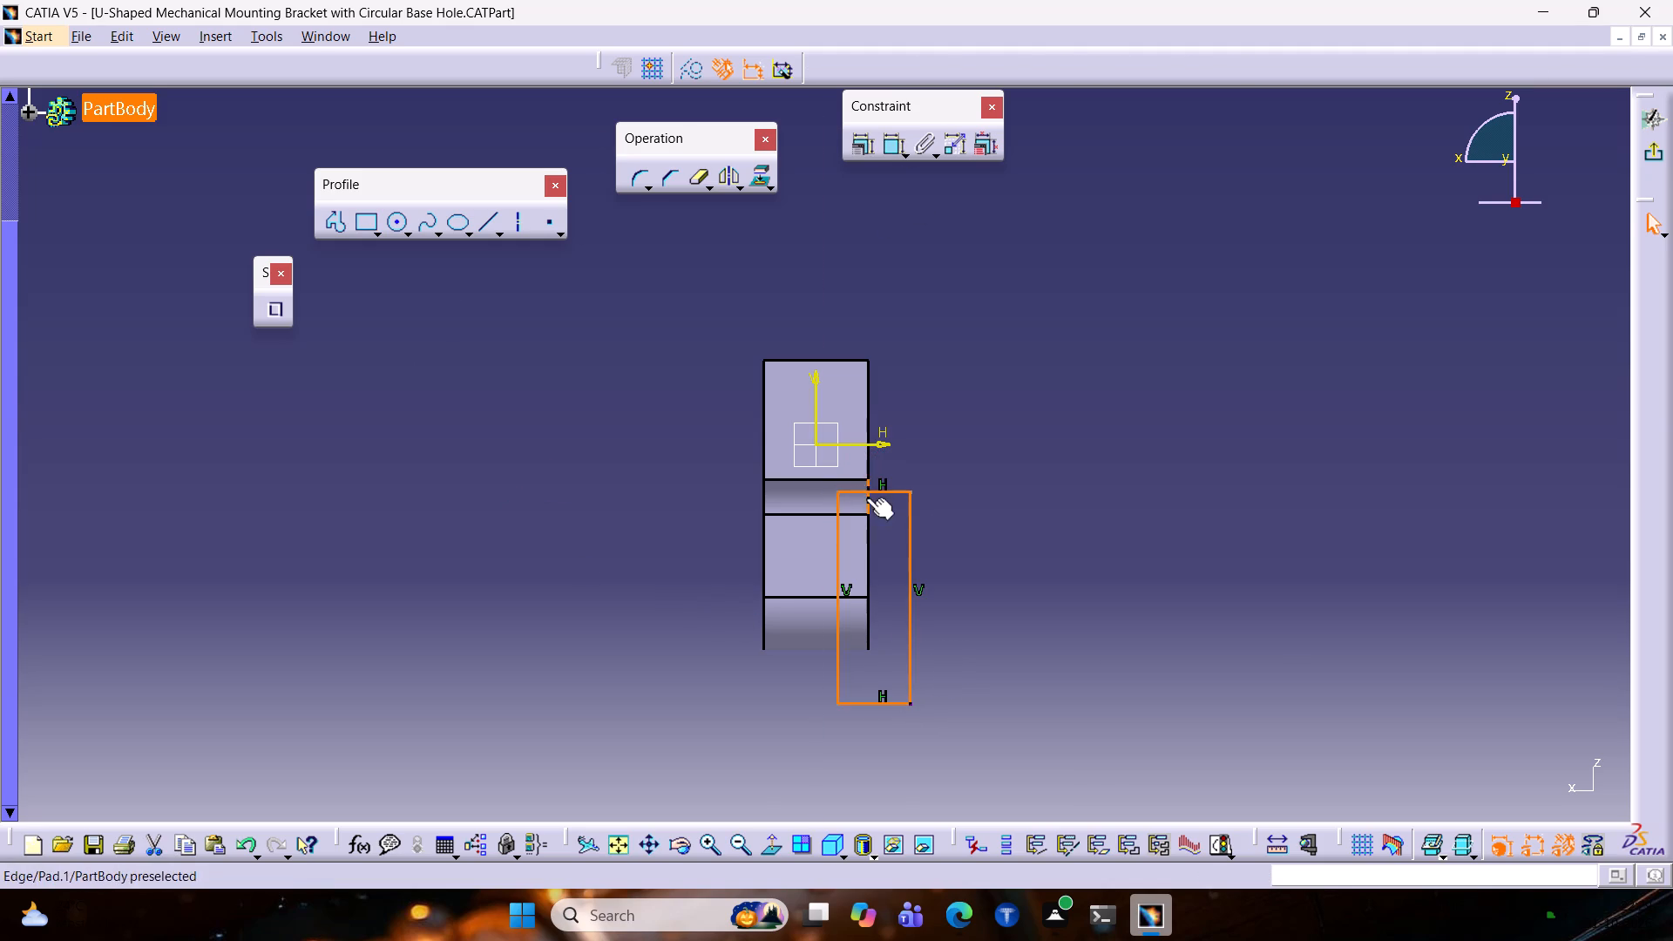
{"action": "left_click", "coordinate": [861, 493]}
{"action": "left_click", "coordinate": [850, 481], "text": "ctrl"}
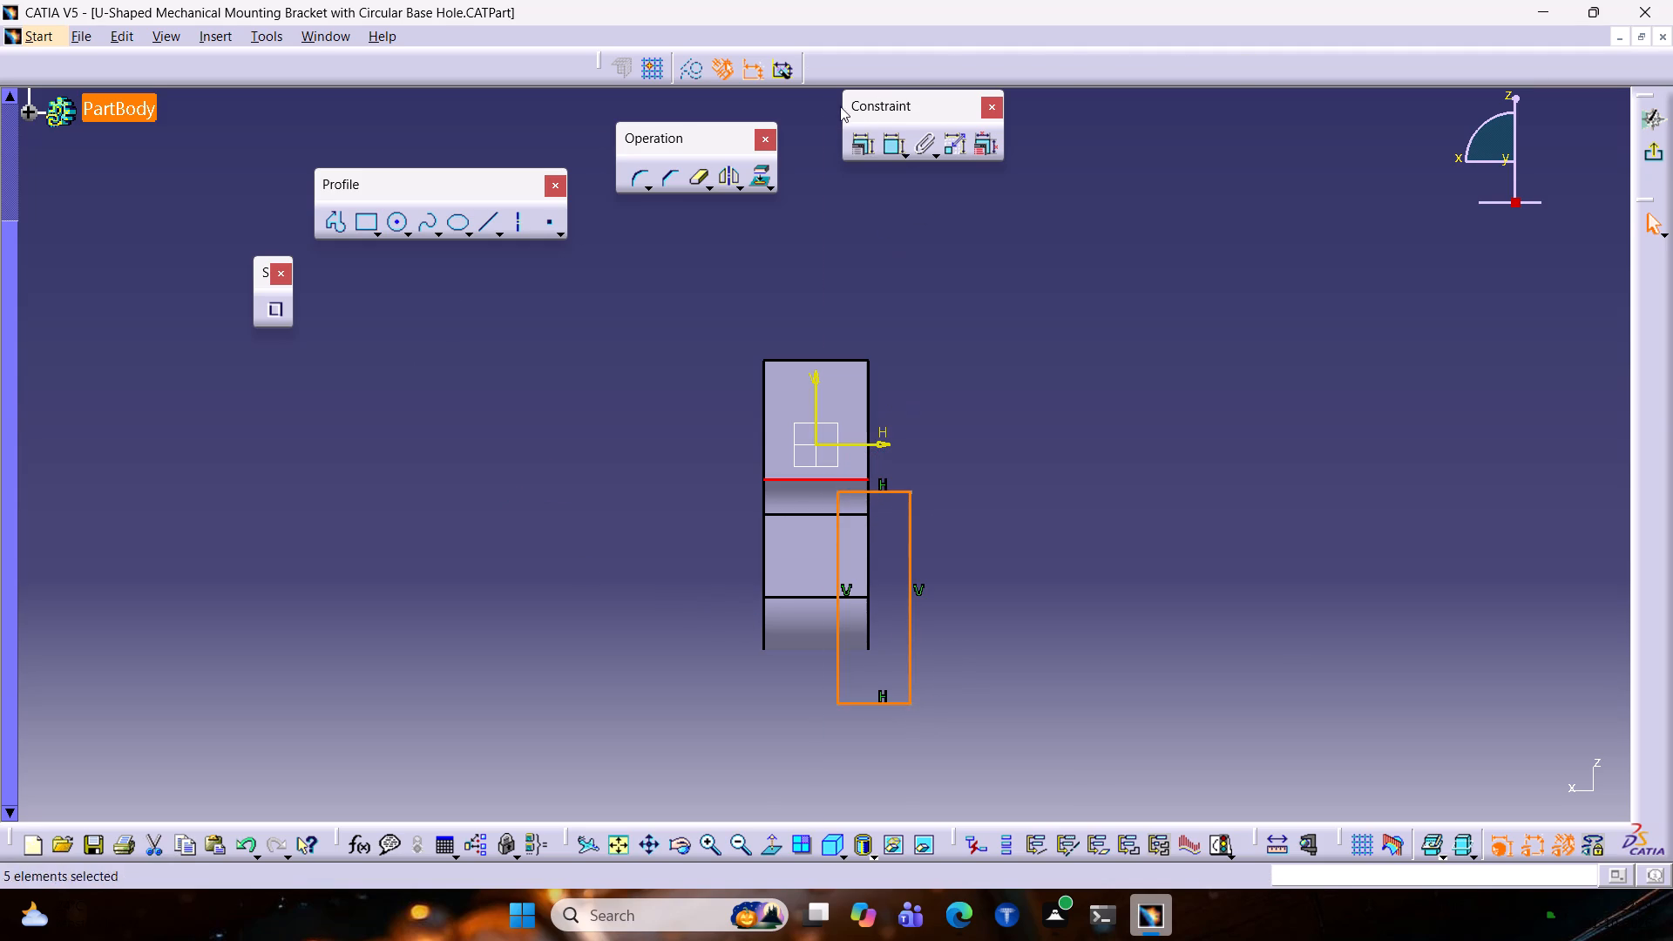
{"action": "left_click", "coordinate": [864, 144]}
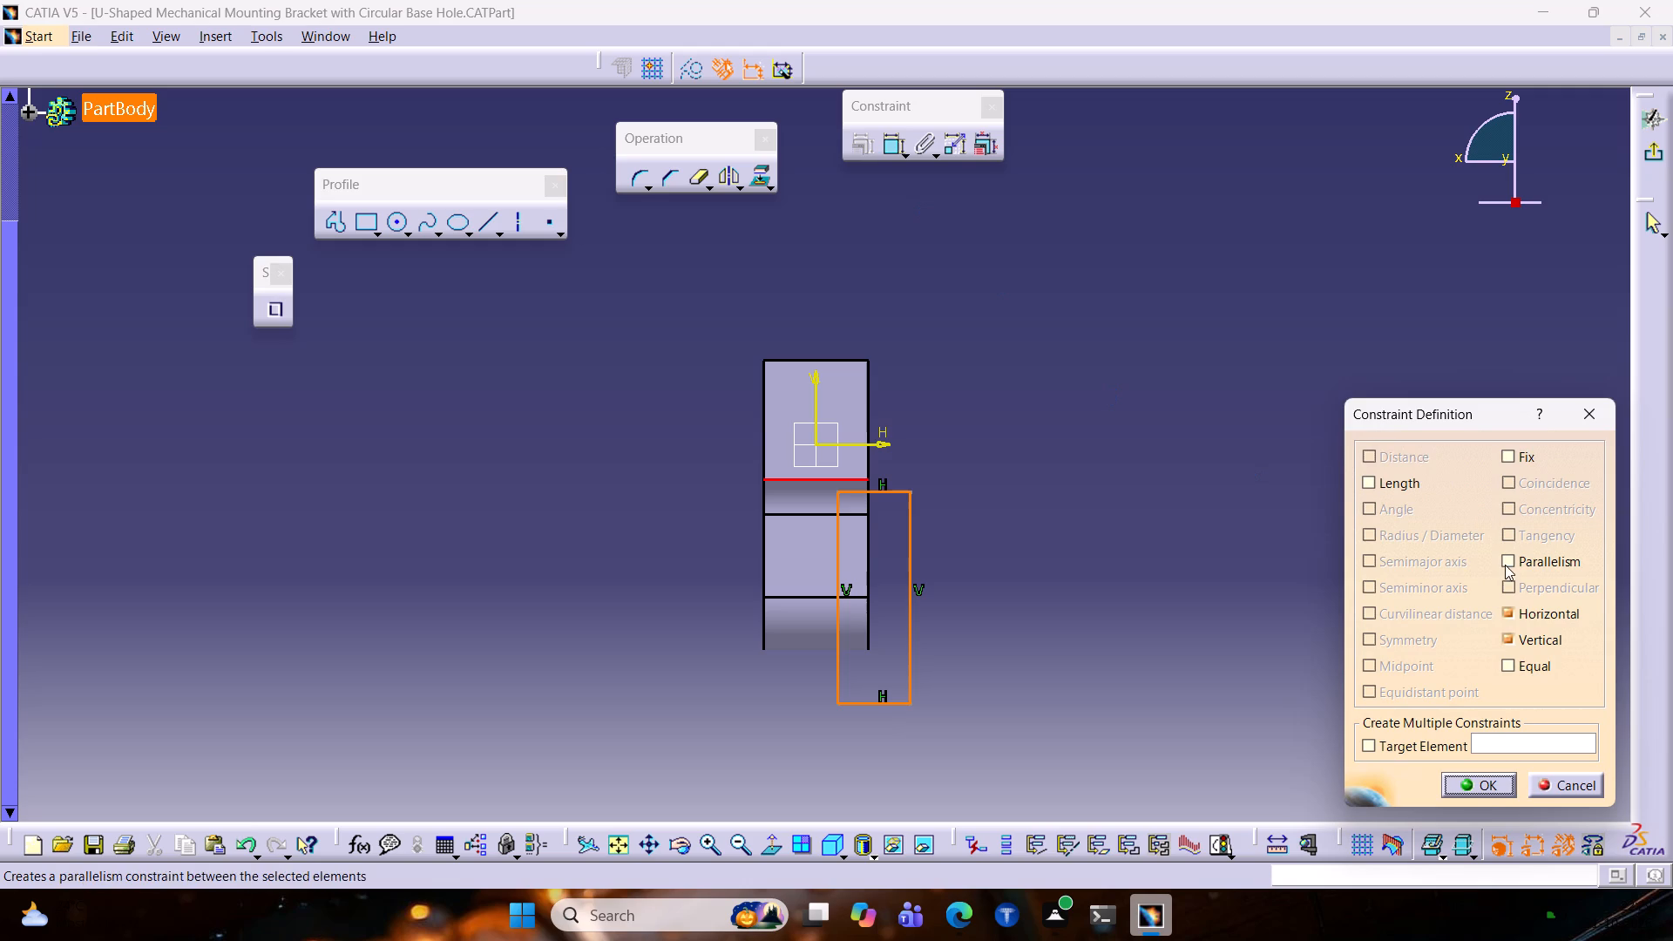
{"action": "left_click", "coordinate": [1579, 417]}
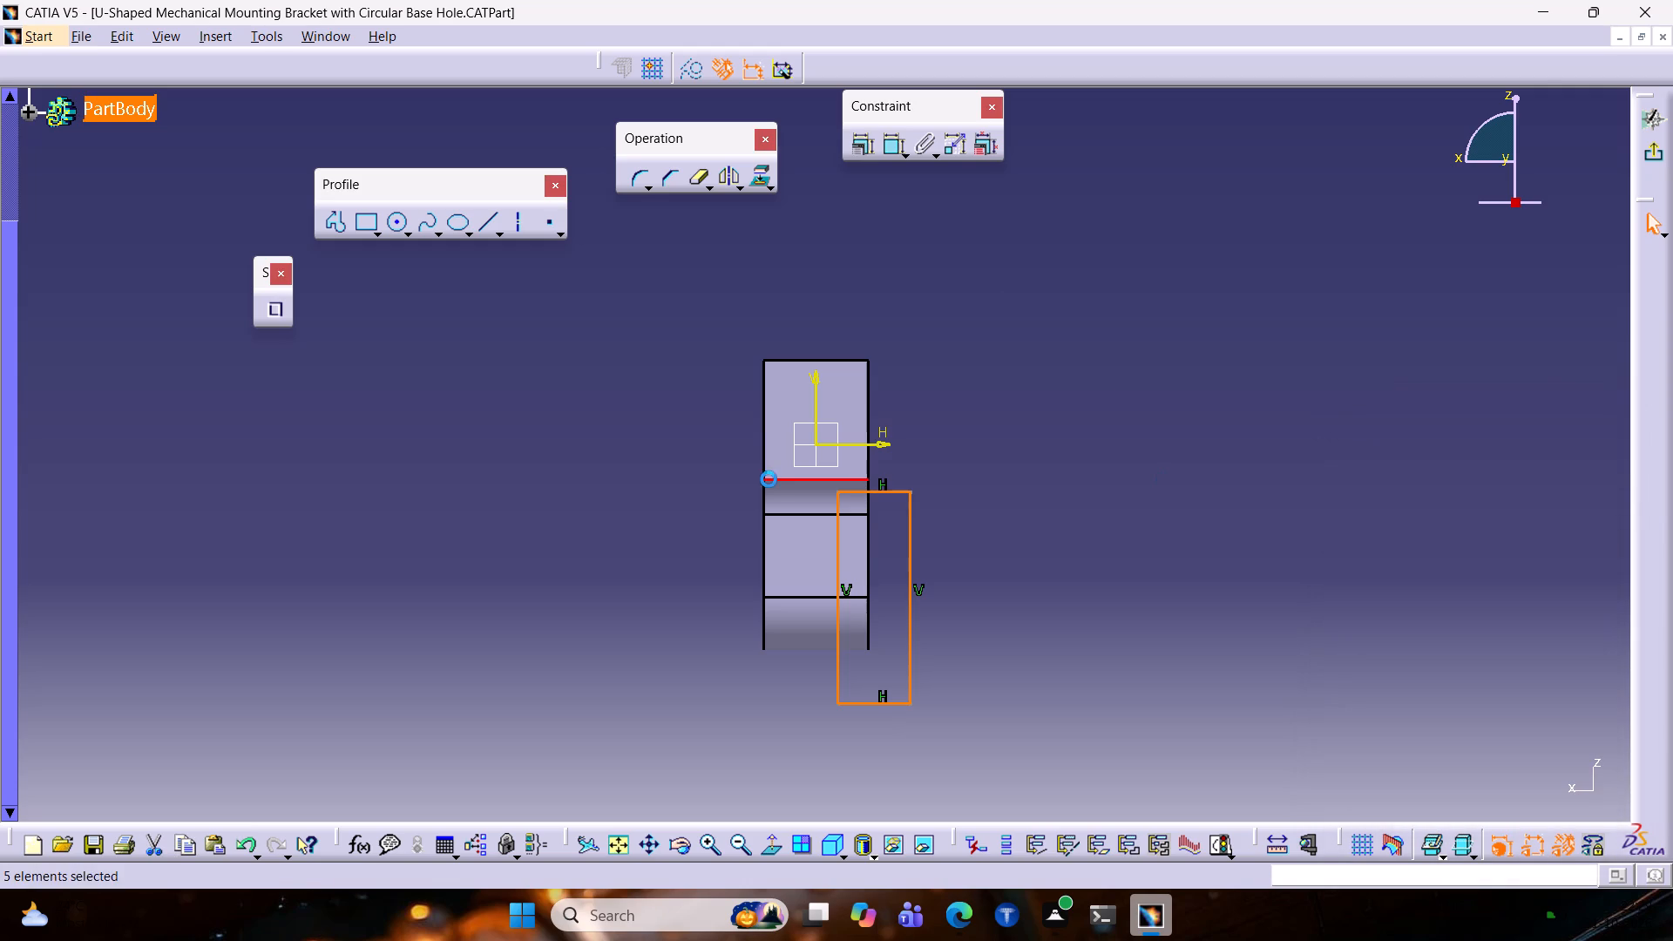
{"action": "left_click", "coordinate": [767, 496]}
Make the rectangle's top line coincident with the horizontal bottom edge of the bracket's arm.
{"action": "left_click", "coordinate": [874, 491]}
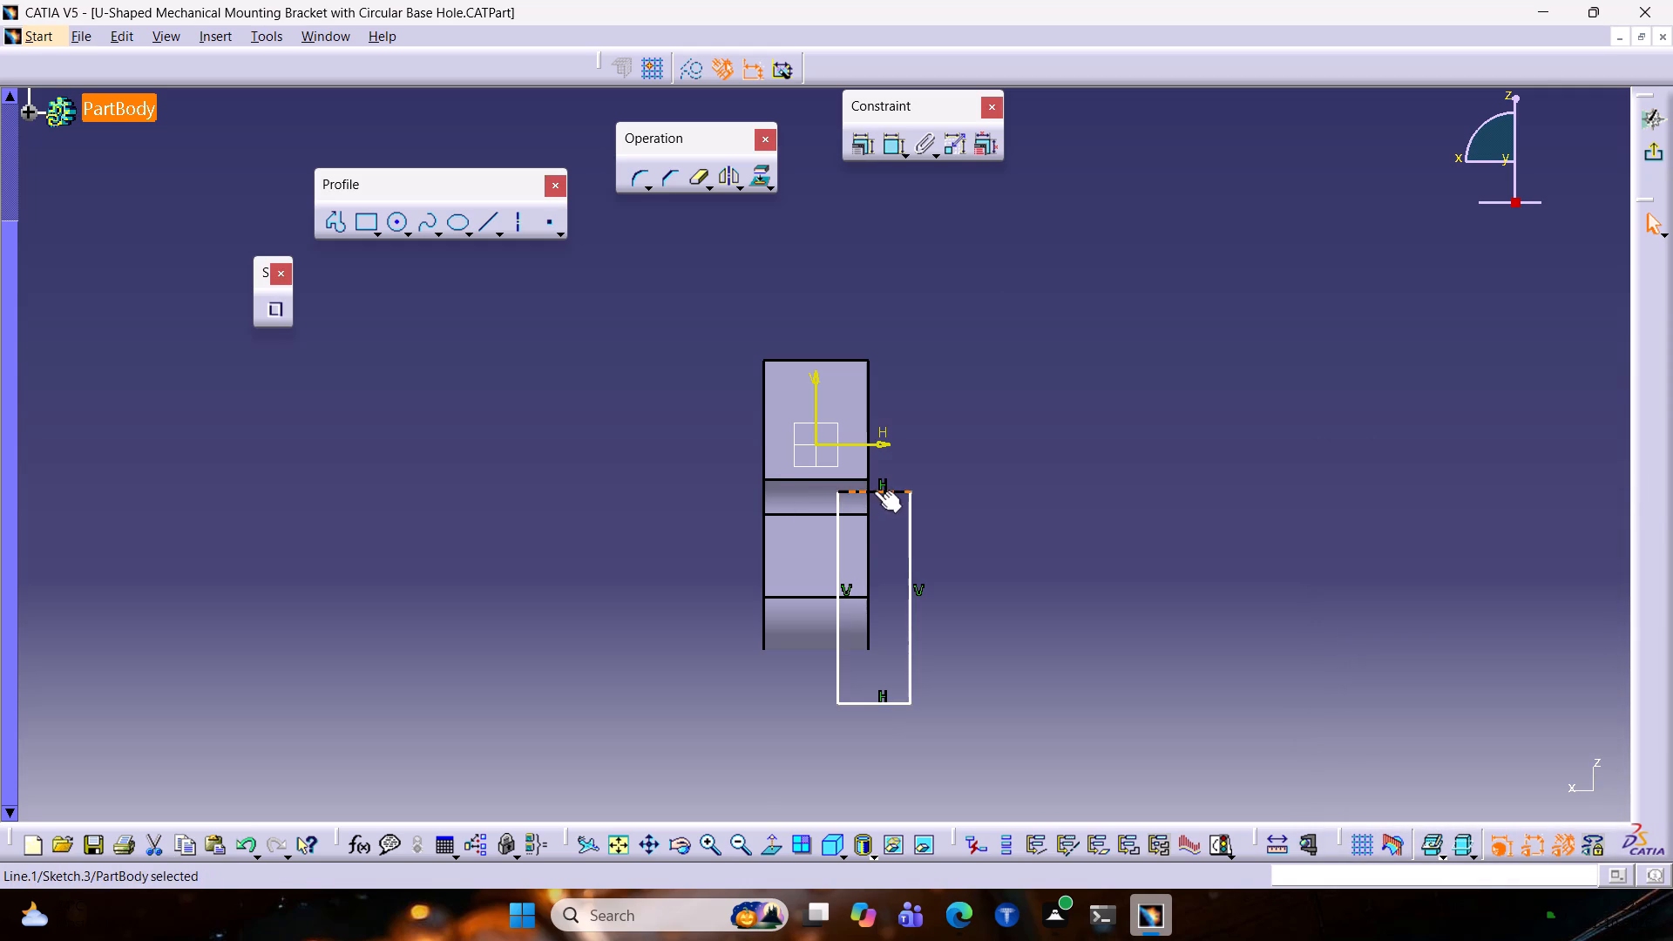
{"action": "left_click", "coordinate": [837, 481], "text": "ctrl"}
{"action": "left_click", "coordinate": [861, 146]}
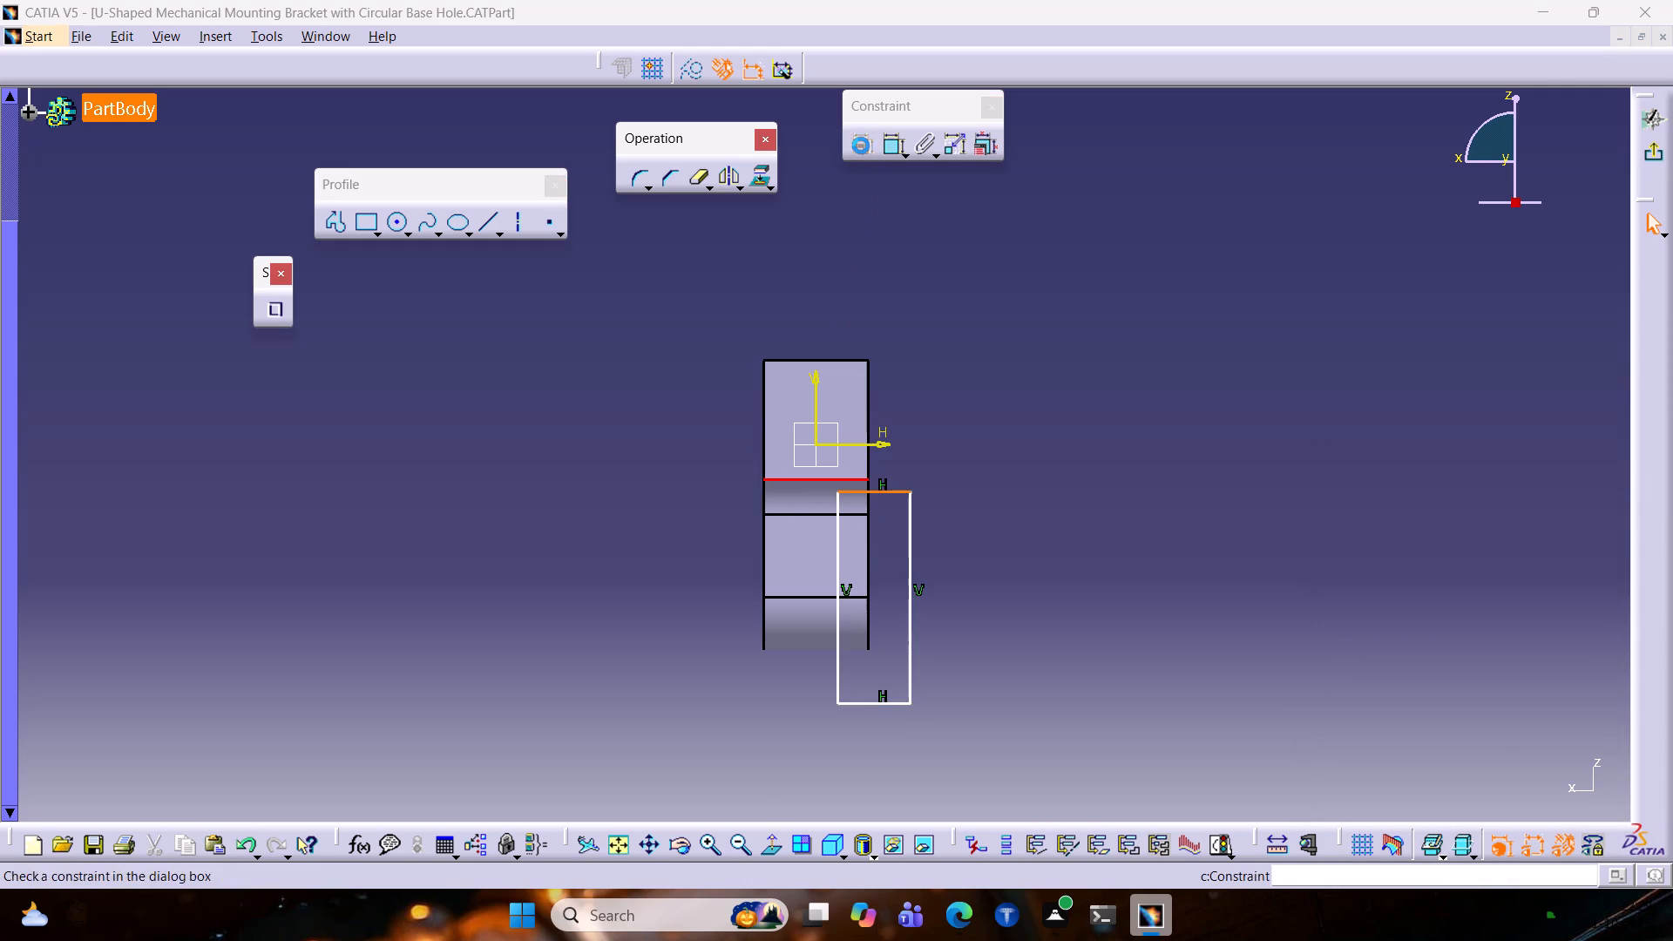
{"action": "left_click", "coordinate": [1529, 482]}
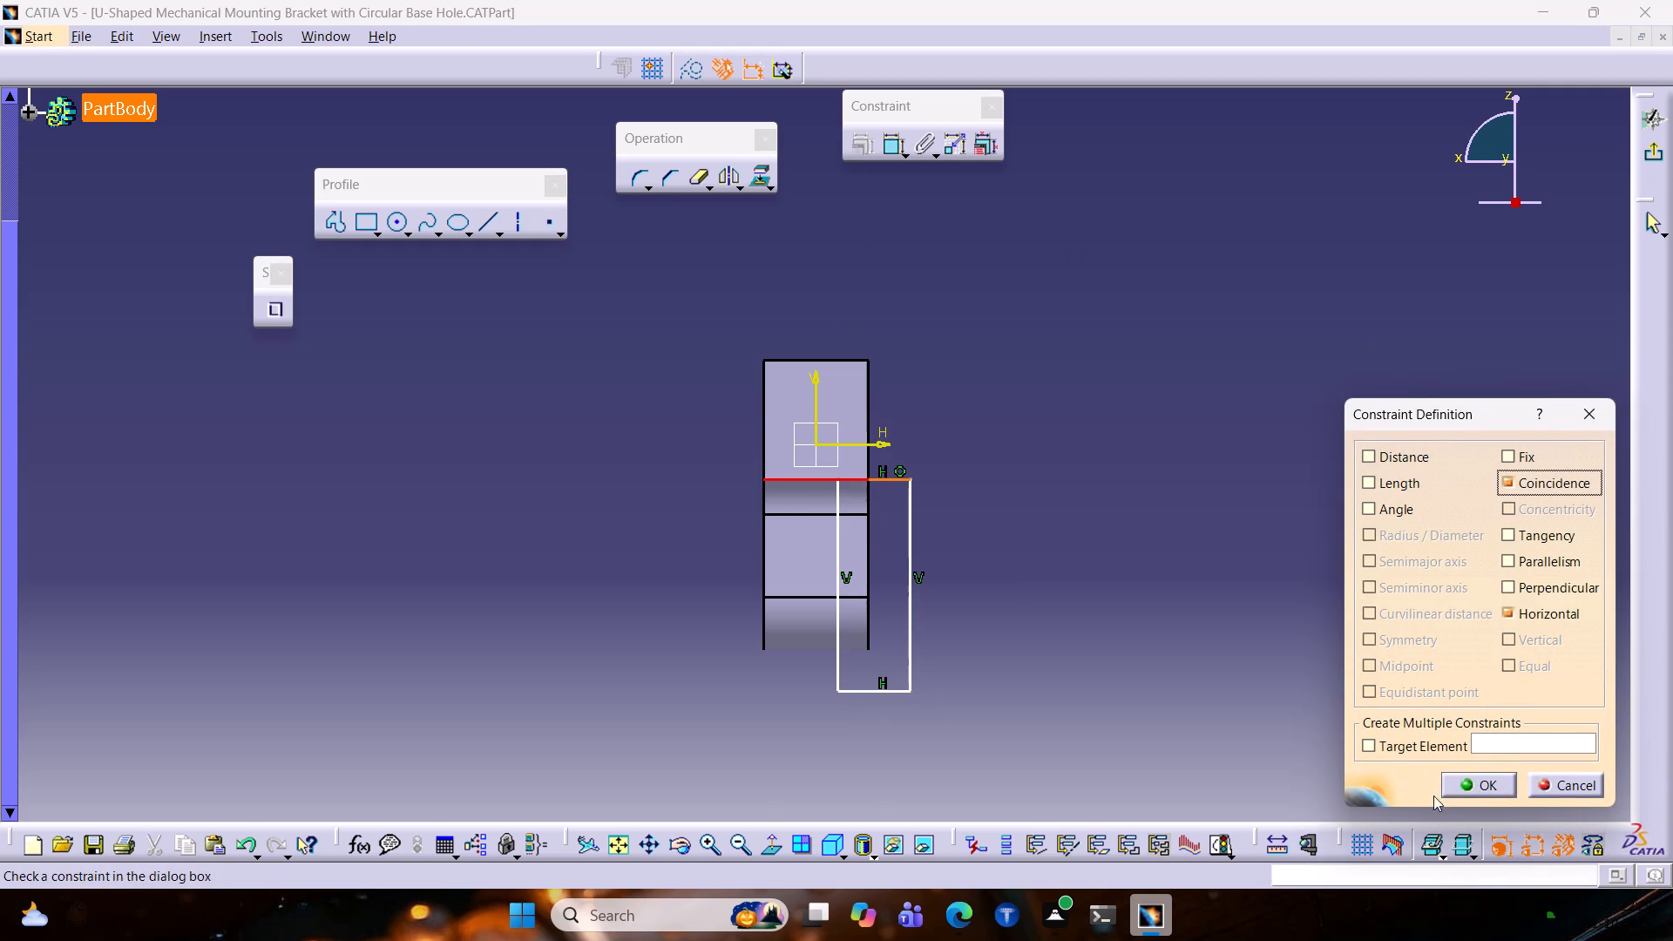
{"action": "left_click", "coordinate": [1461, 782]}
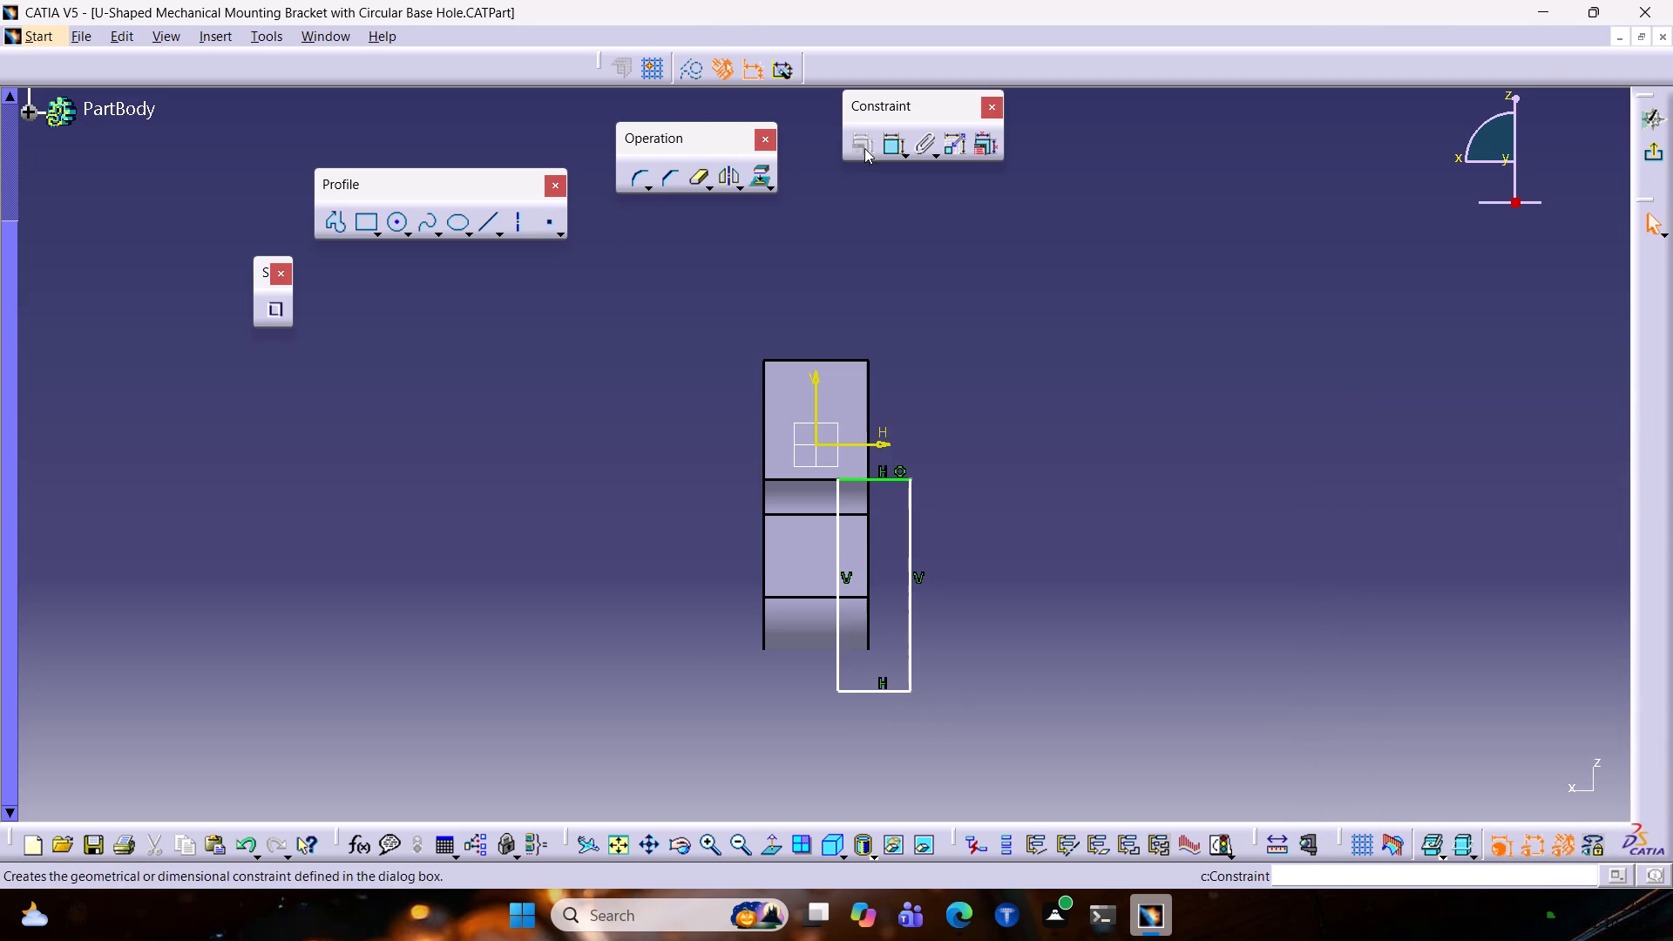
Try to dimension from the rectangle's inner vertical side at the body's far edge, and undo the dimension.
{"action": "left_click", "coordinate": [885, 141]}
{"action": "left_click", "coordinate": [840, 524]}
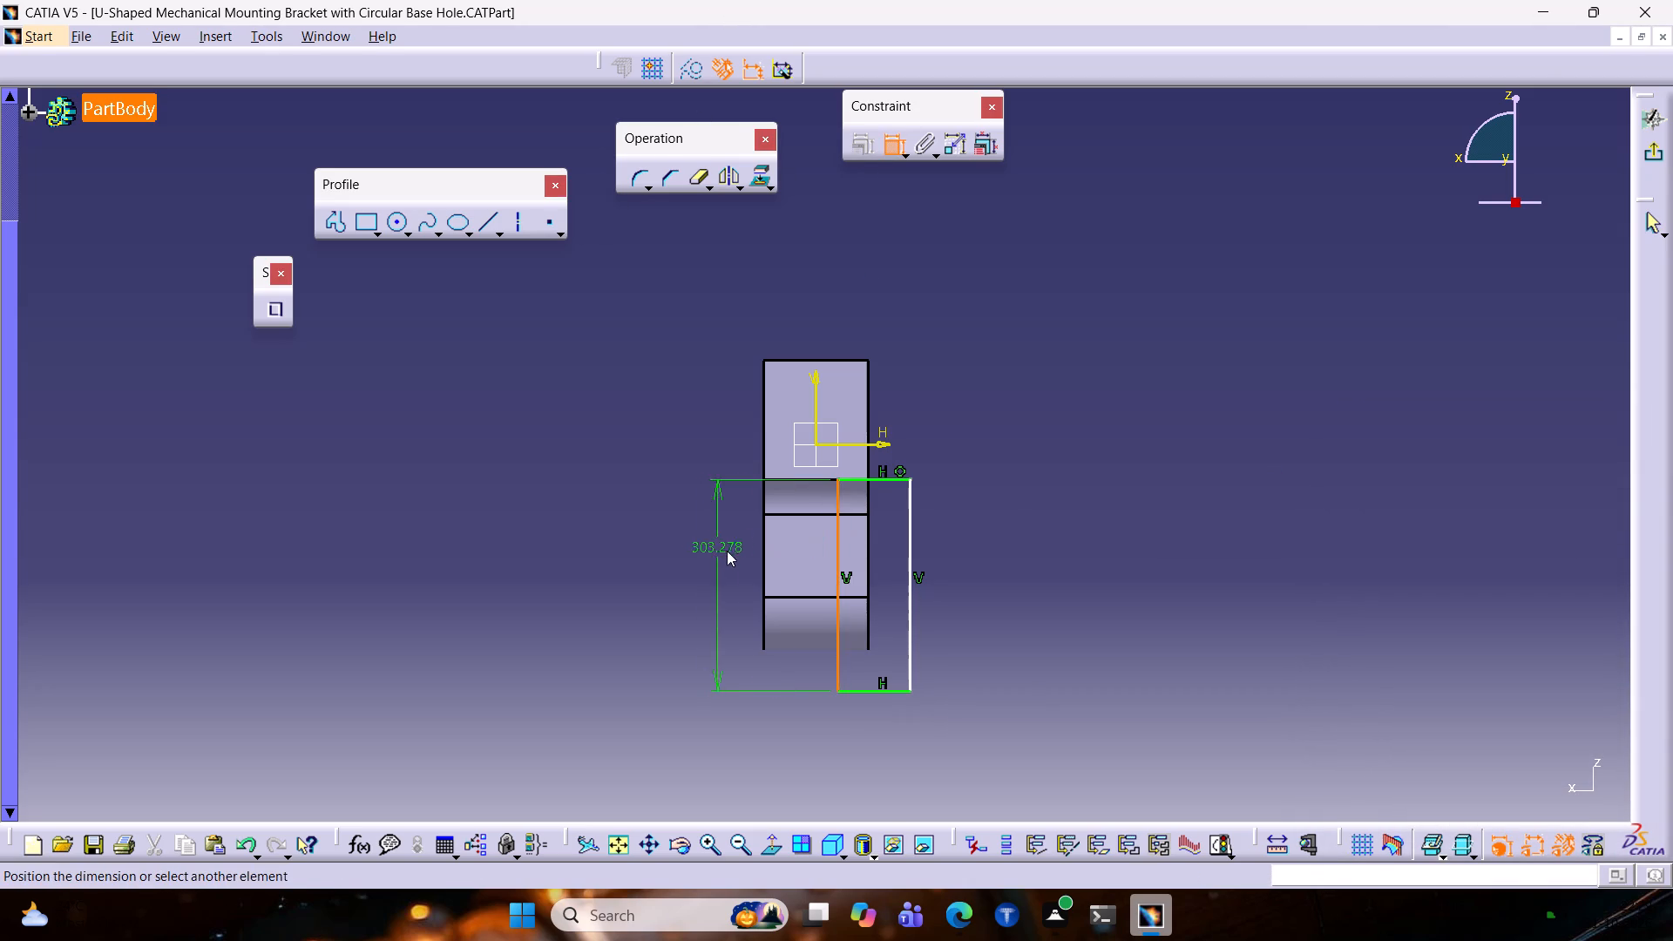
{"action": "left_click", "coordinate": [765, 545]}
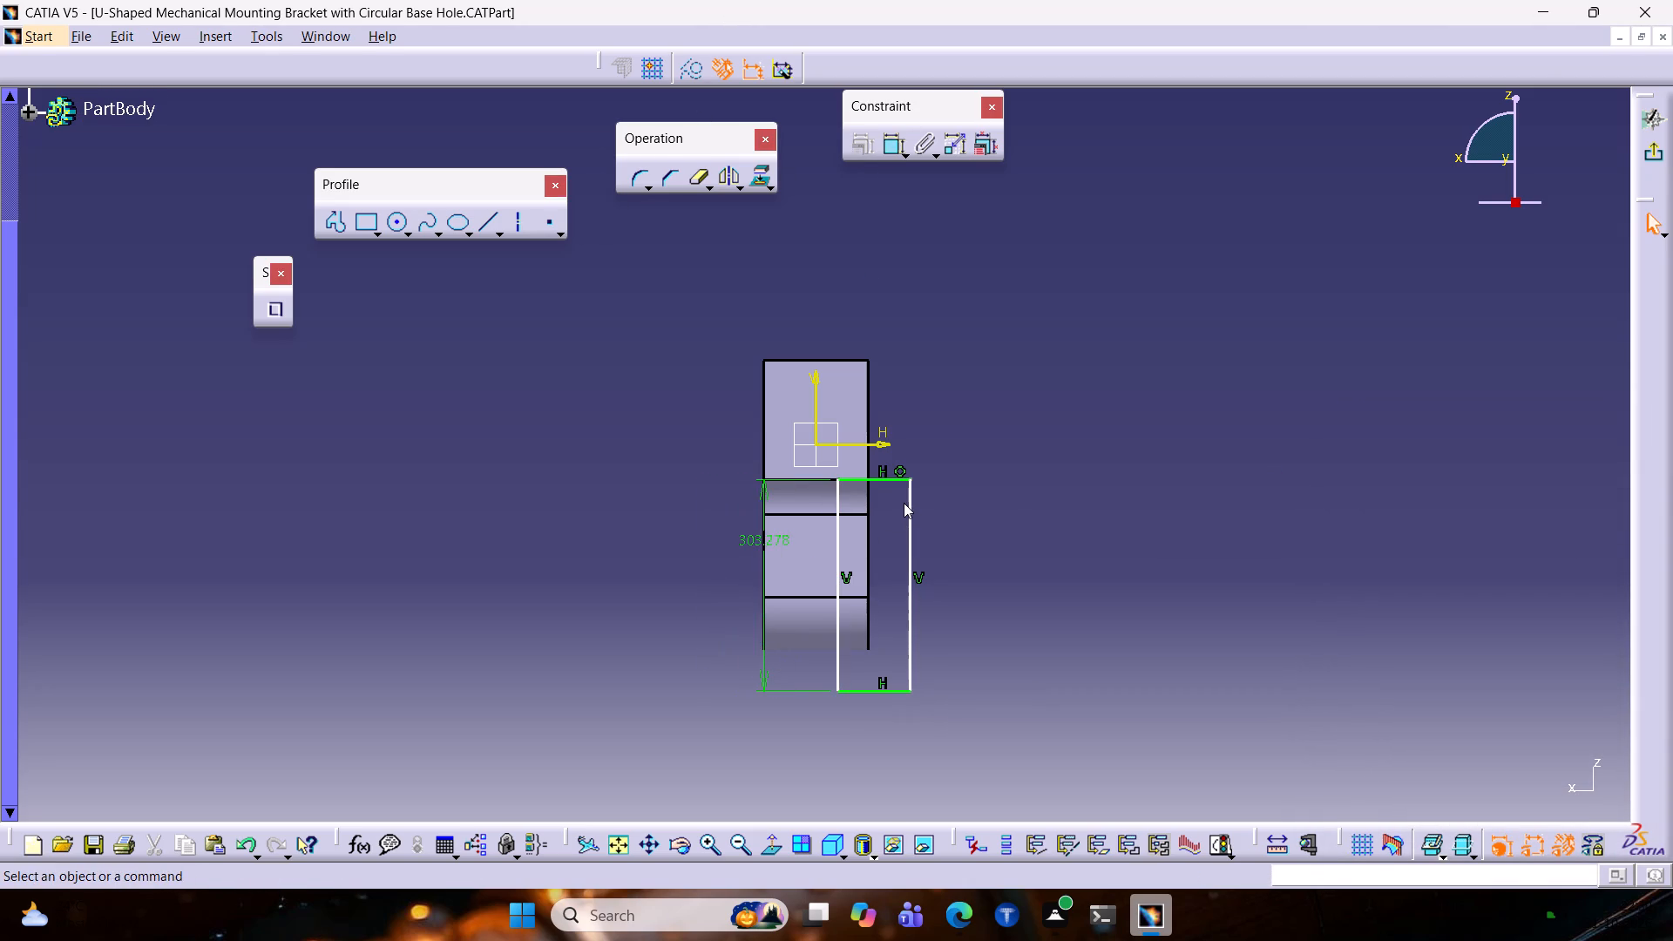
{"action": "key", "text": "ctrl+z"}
Dimension the rectangle's inner vertical side from the body's far vertical edge and set the offset to 15 mm.
{"action": "left_click", "coordinate": [877, 159]}
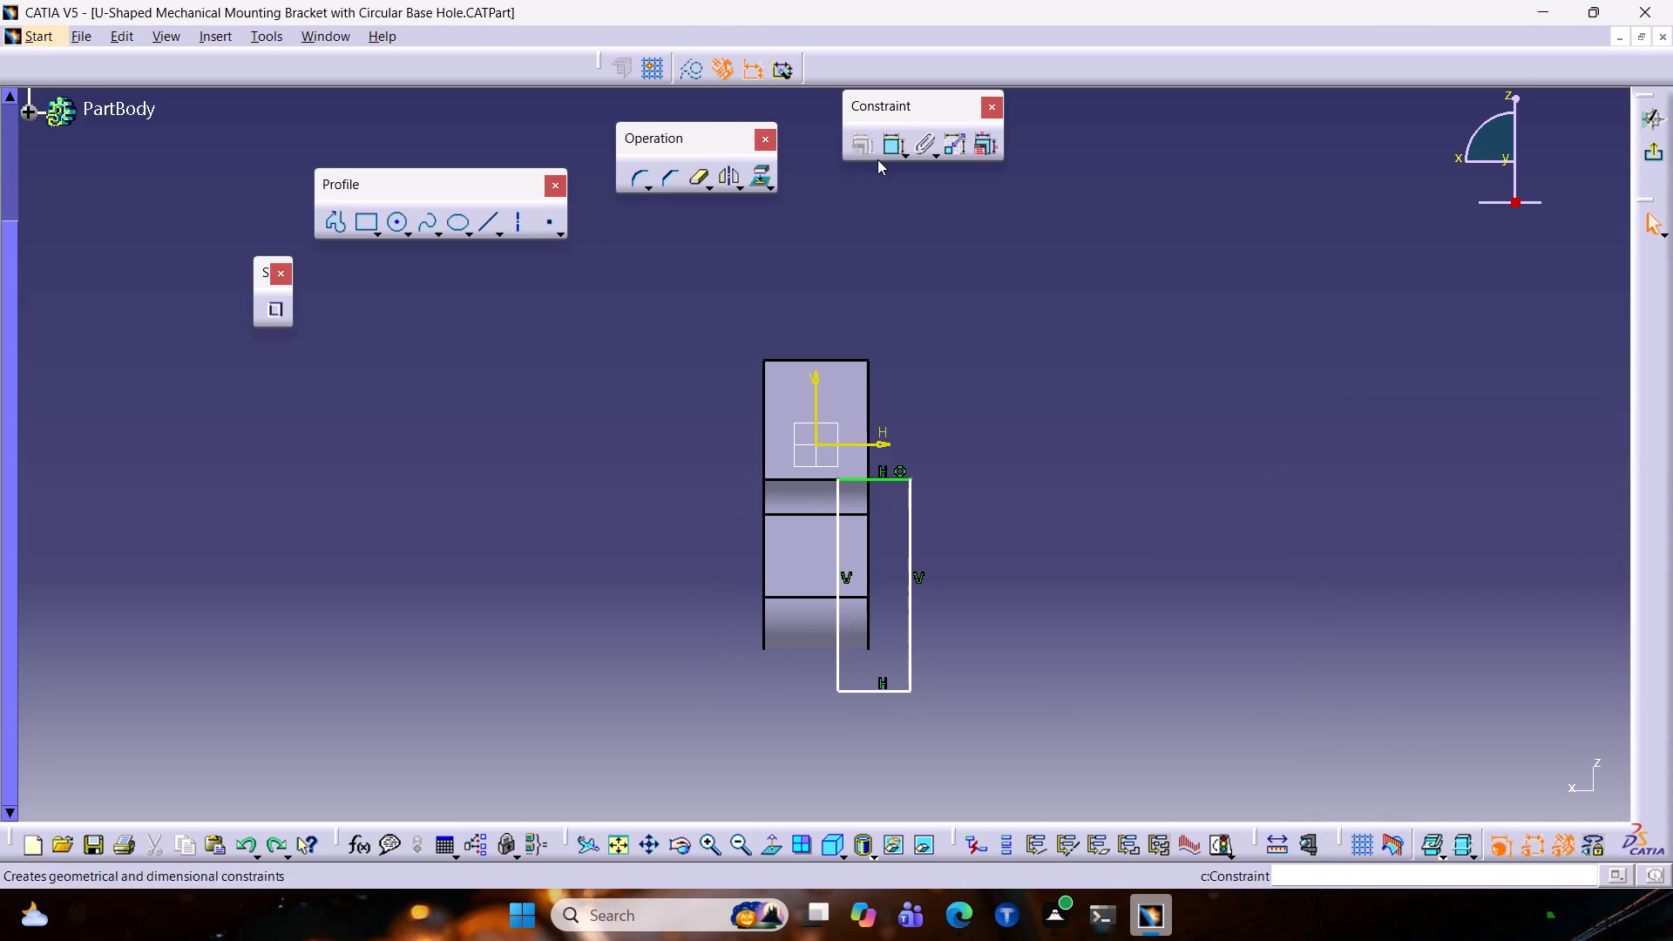
{"action": "left_click", "coordinate": [882, 151]}
{"action": "left_click", "coordinate": [836, 556]}
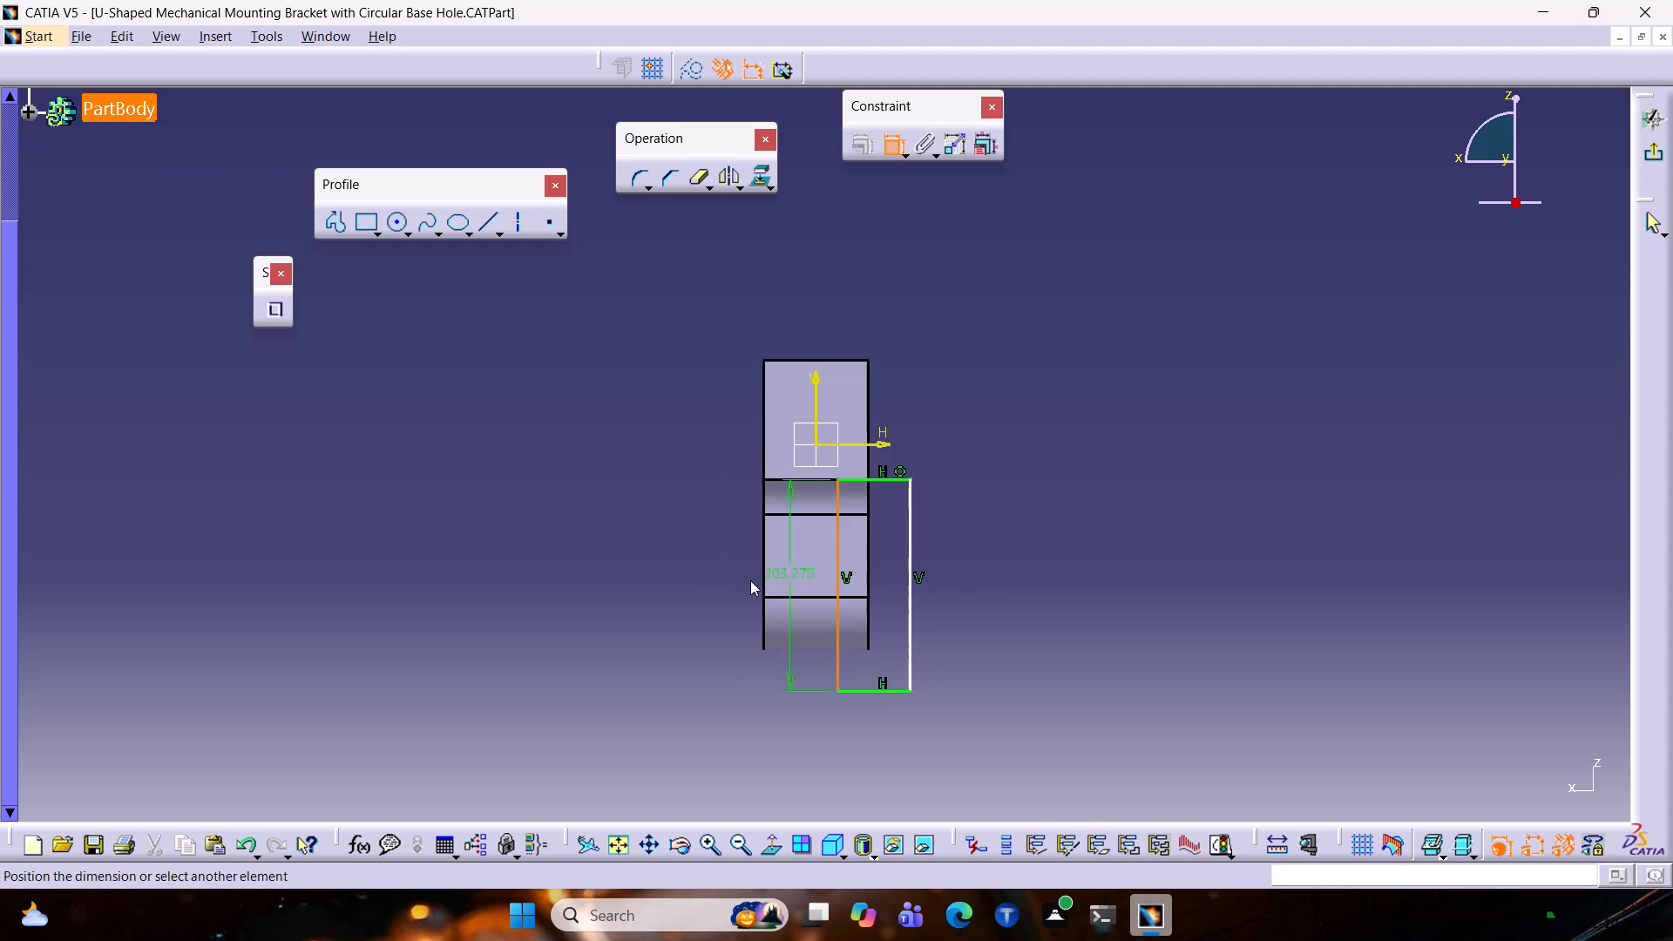
{"action": "left_click", "coordinate": [766, 560]}
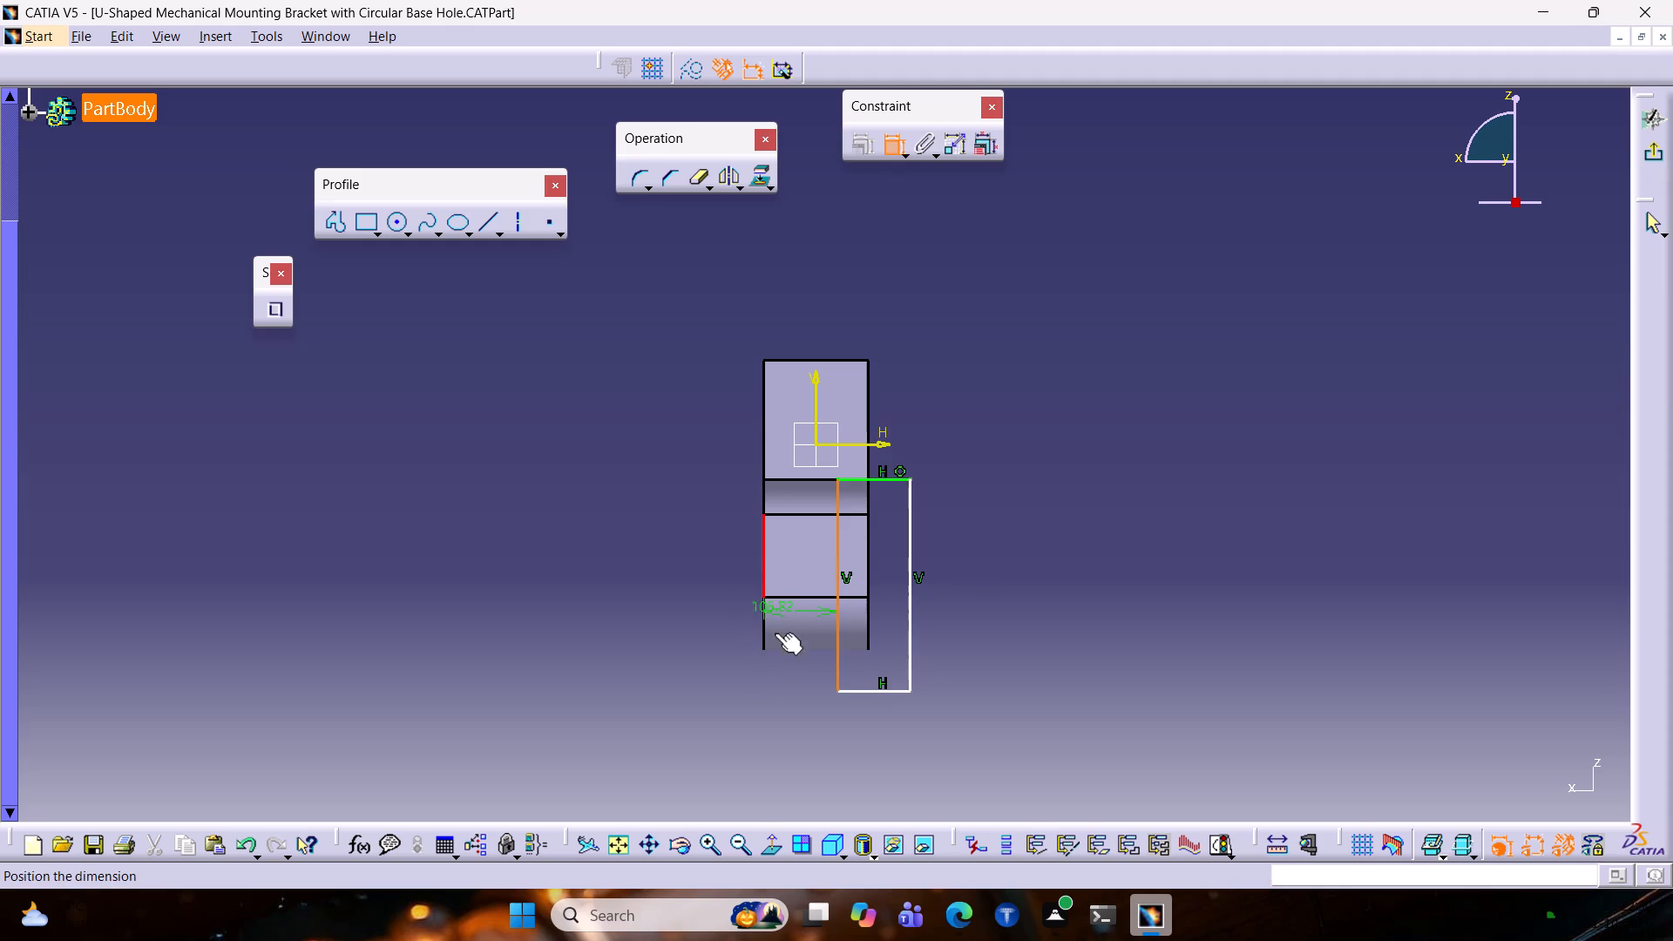
{"action": "left_click", "coordinate": [772, 721]}
{"action": "double_click", "coordinate": [773, 720]}
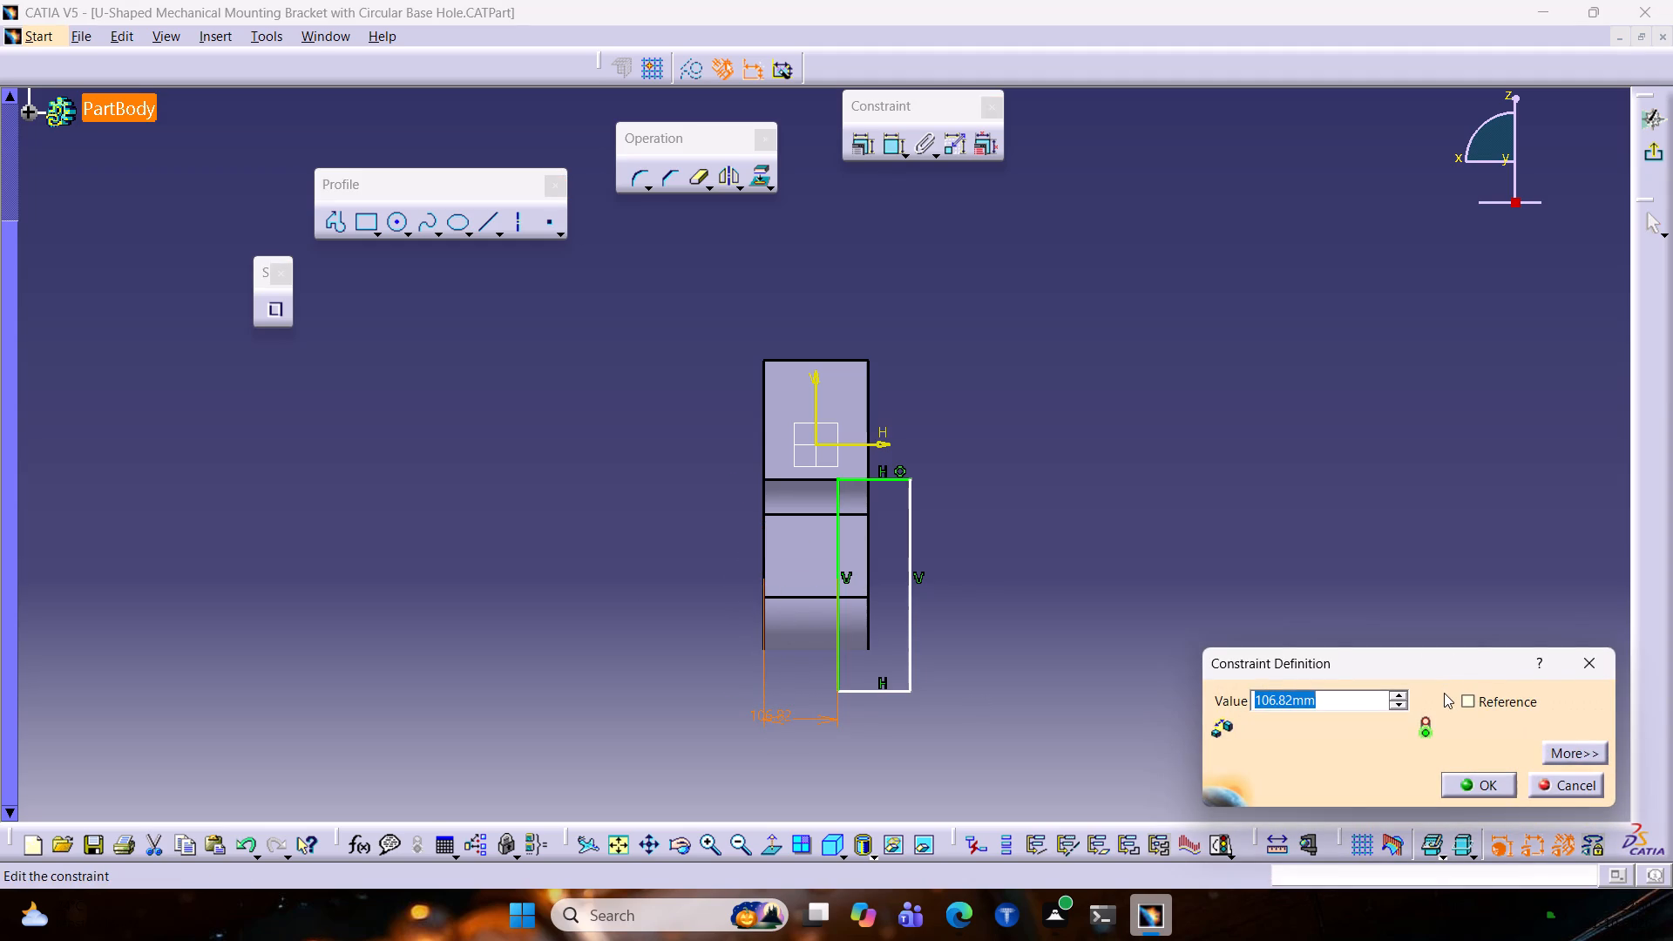
{"action": "type", "text": "15"}
{"action": "key", "text": "Return"}
{"action": "scroll", "coordinate": [1443, 691], "scroll_direction": "down", "scroll_amount": 1}
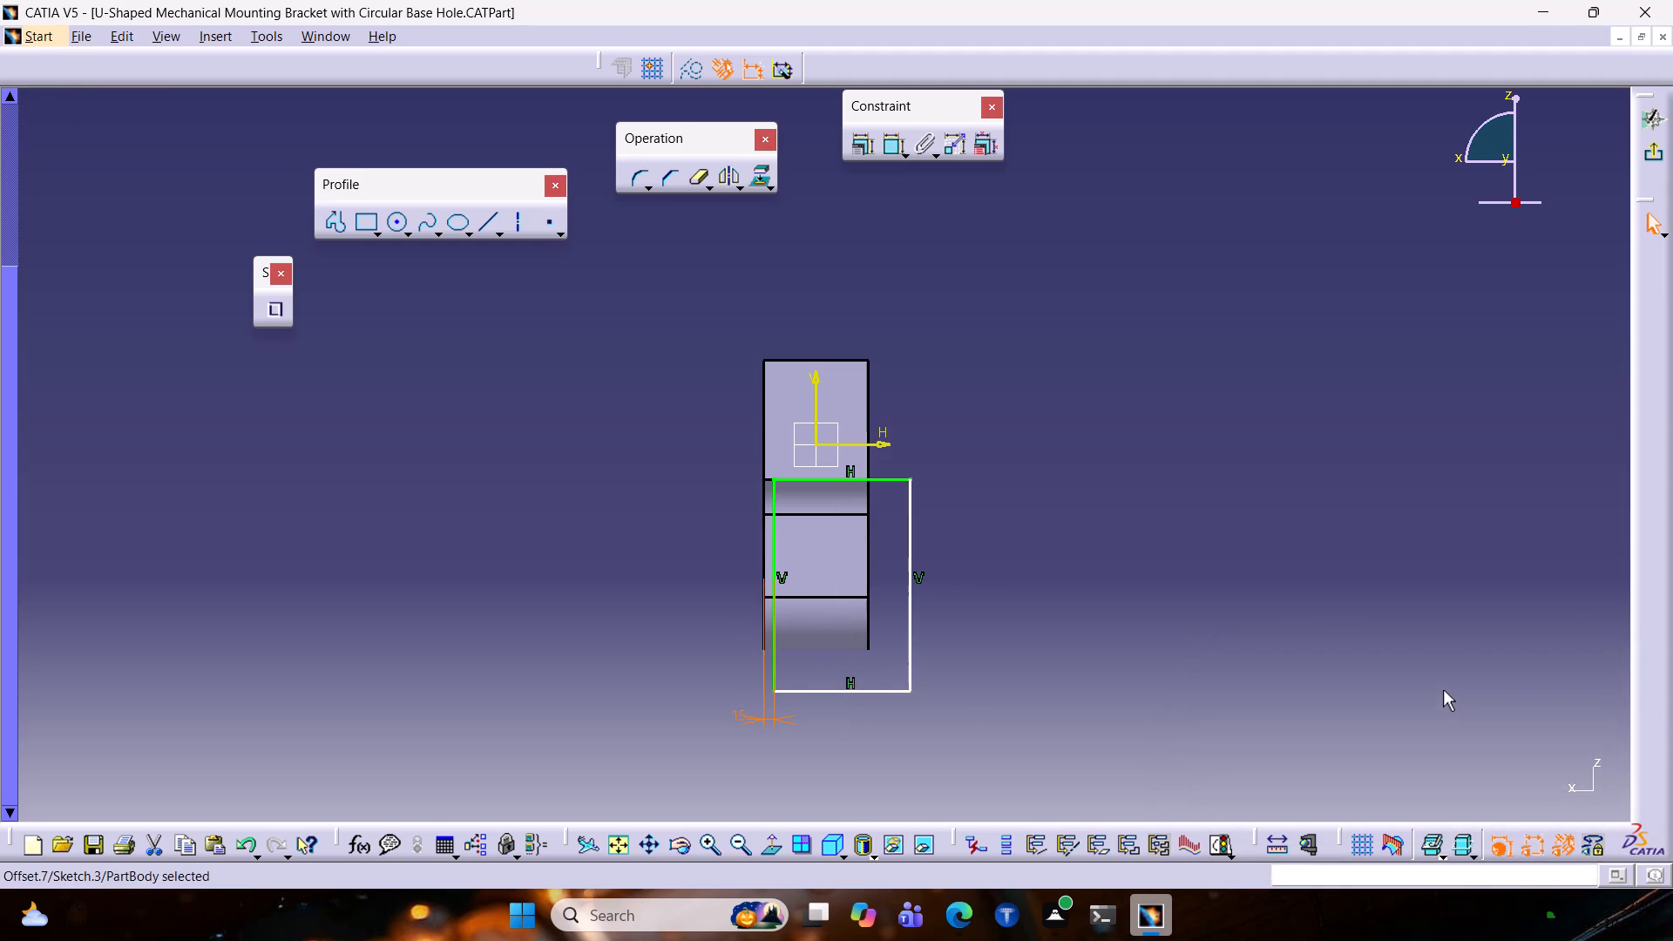
{"action": "left_click", "coordinate": [1078, 577]}
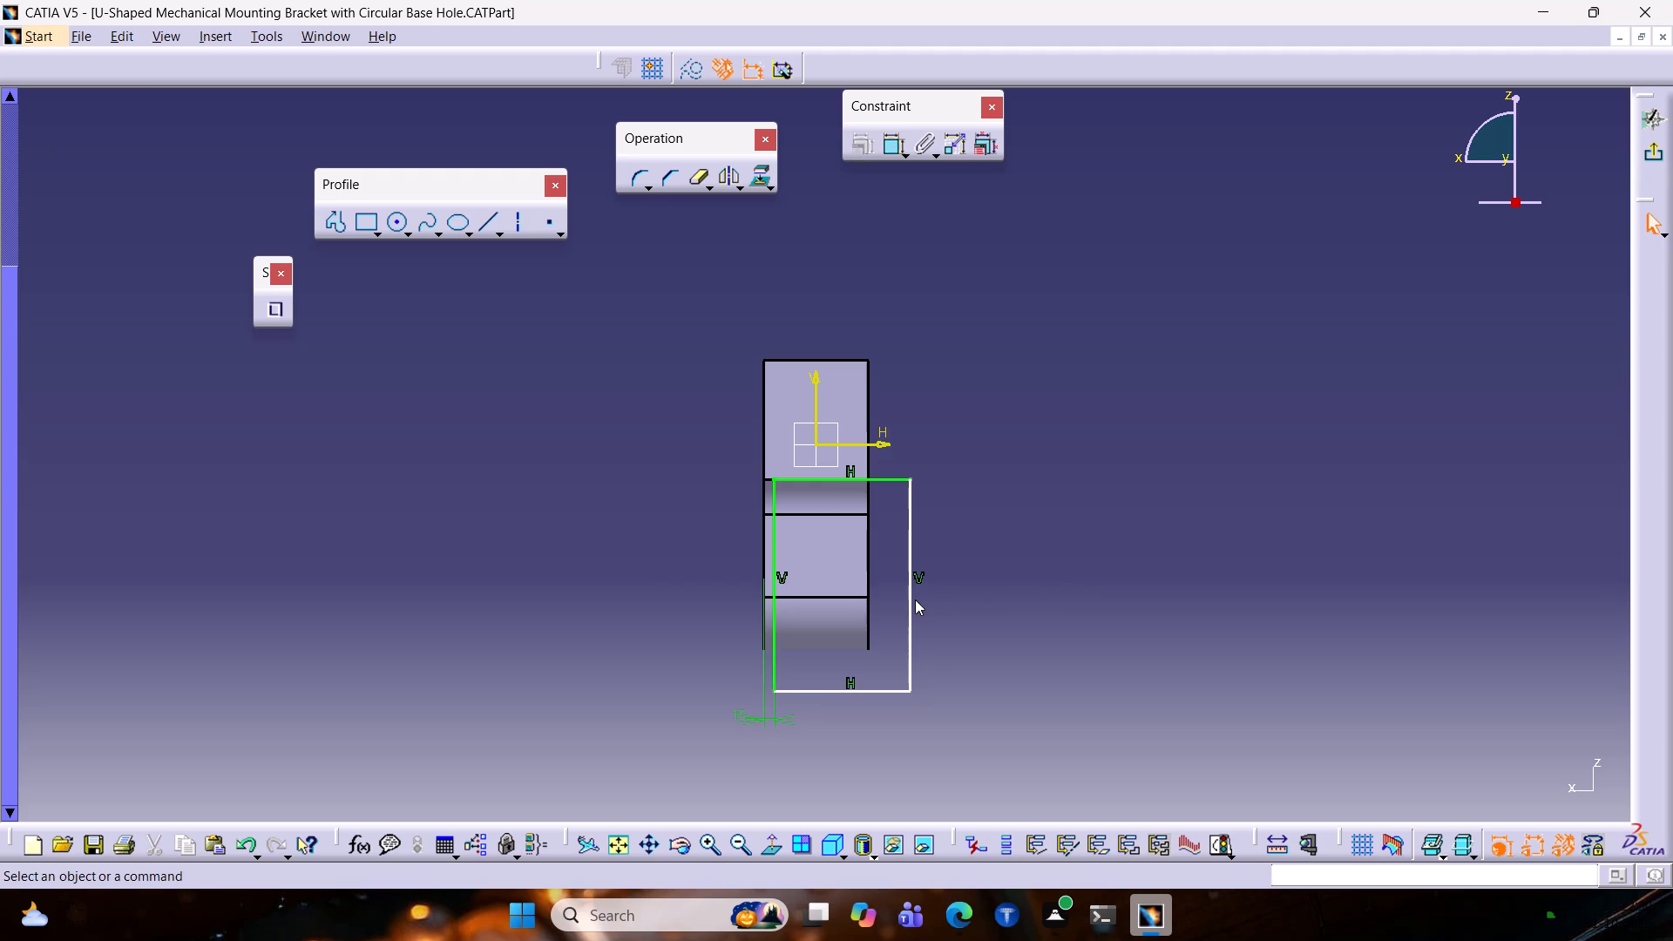
Move the rectangle's outer vertical side slightly inward, keeping it beyond the body's edge, and exit the sketch.
{"action": "left_click", "coordinate": [914, 600]}
{"action": "left_click_drag", "start_coordinate": [911, 600], "coordinate": [886, 605]}
{"action": "middle_click_drag", "start_coordinate": [962, 650], "coordinate": [1006, 606], "text": "ctrl"}
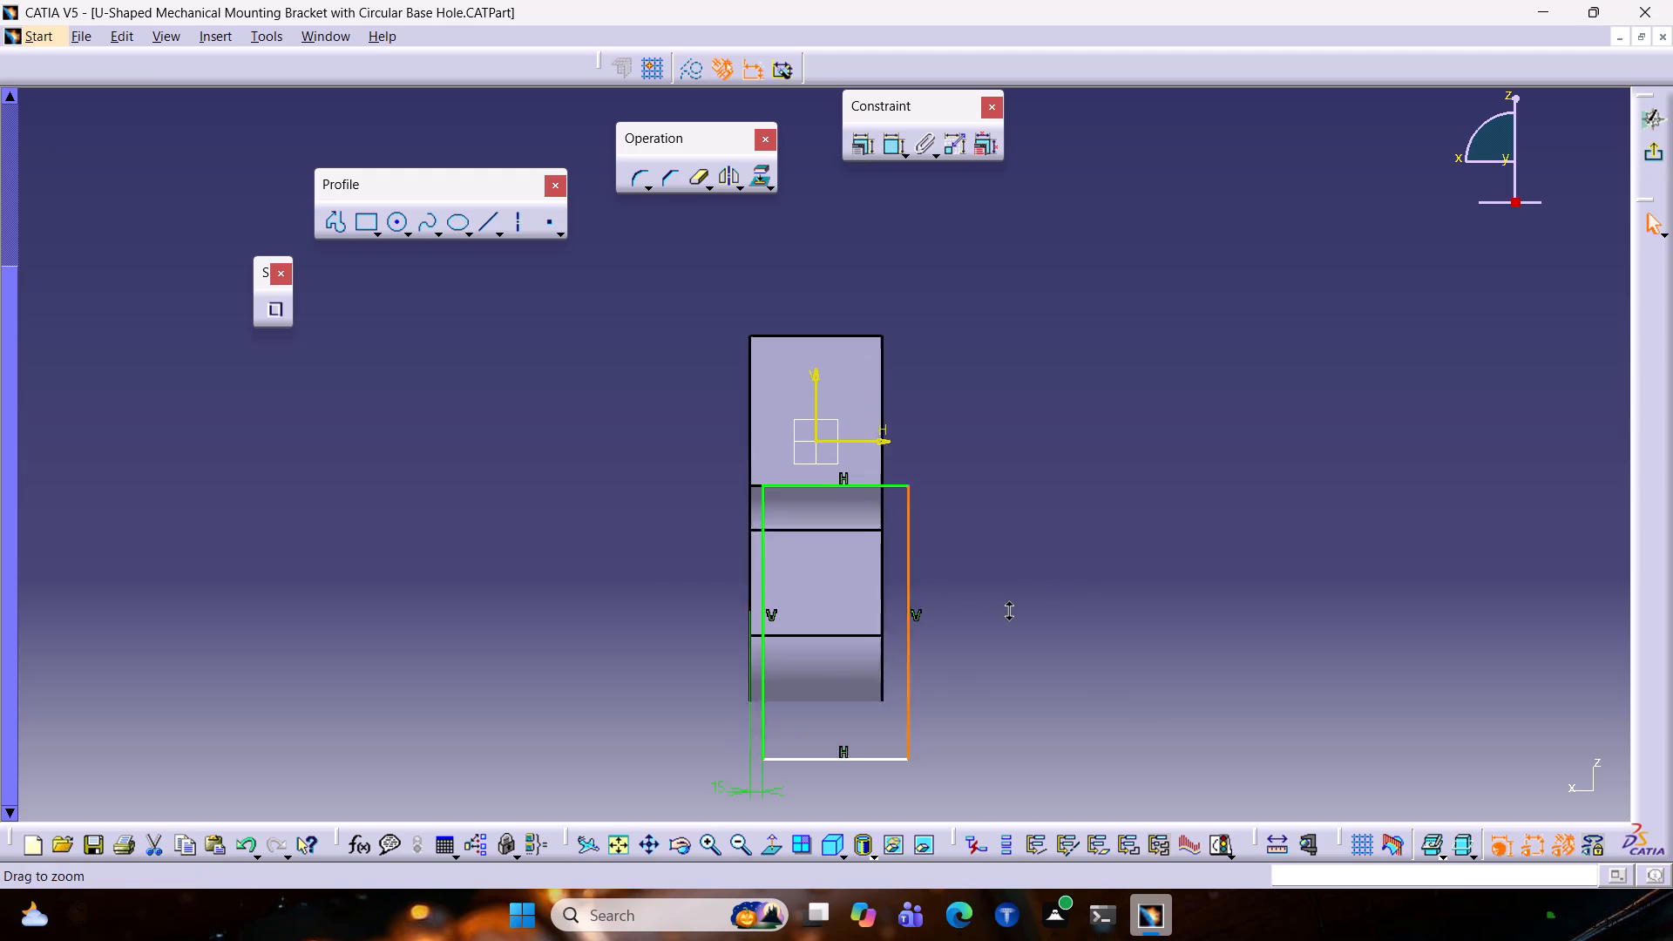
{"action": "middle_click_drag", "start_coordinate": [1006, 606], "coordinate": [1006, 606], "text": "ctrl"}
{"action": "middle_click_drag", "start_coordinate": [999, 619], "coordinate": [1060, 432]}
{"action": "middle_click_drag", "start_coordinate": [1094, 680], "coordinate": [1081, 671]}
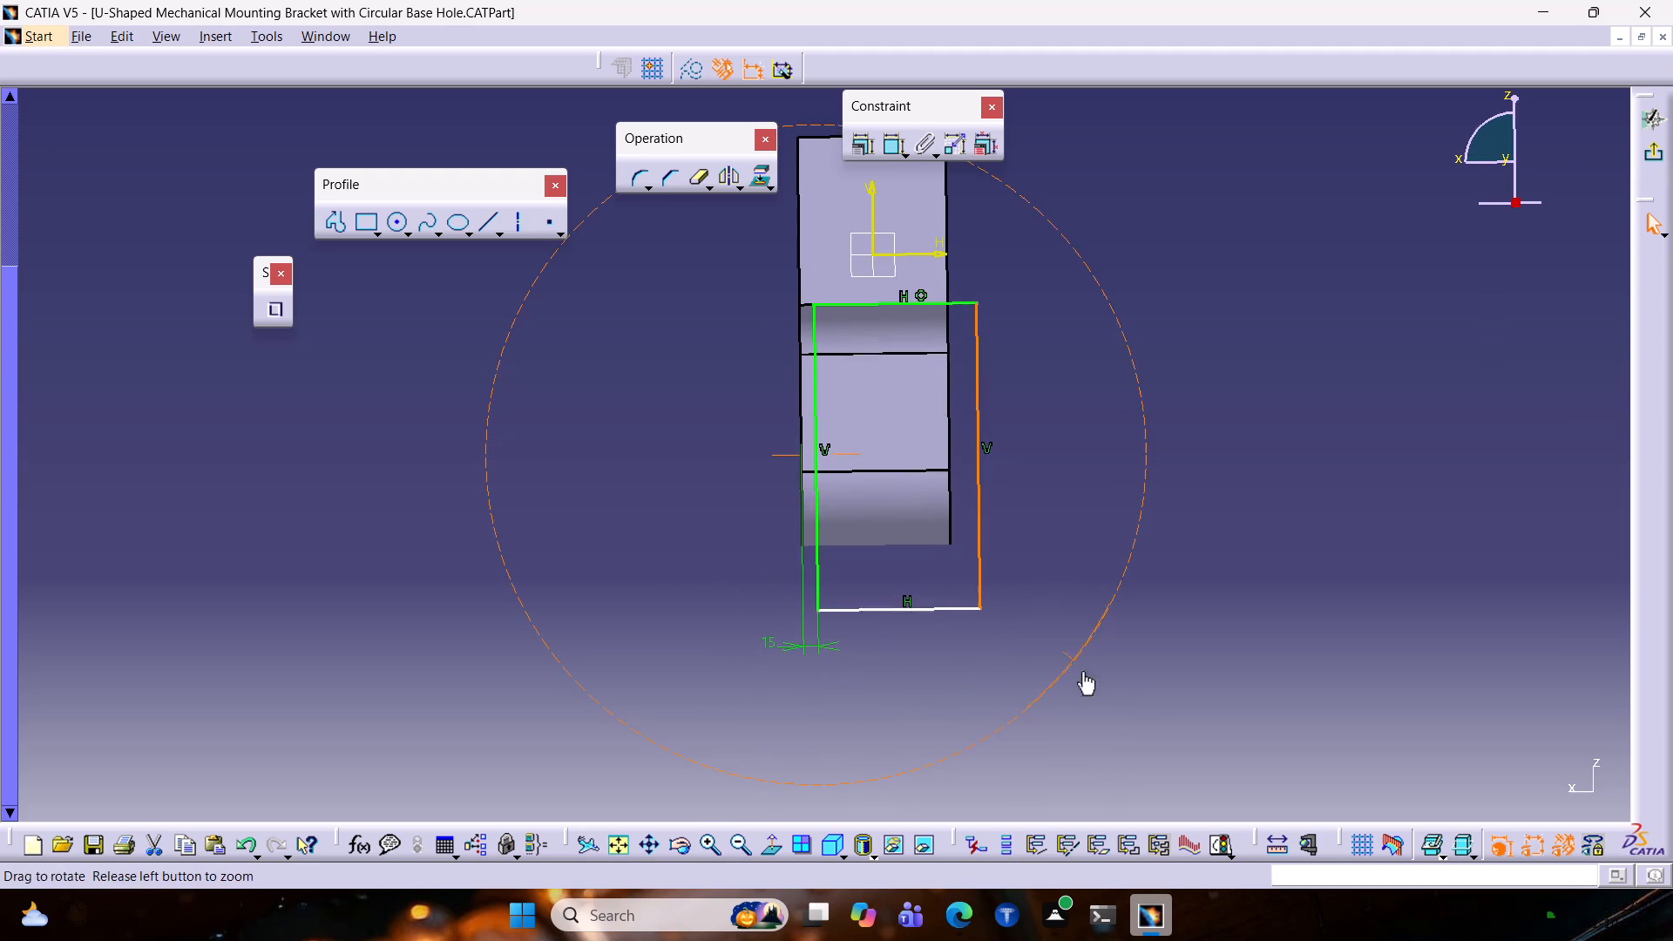
{"action": "middle_click_drag", "start_coordinate": [1081, 671], "coordinate": [1371, 584]}
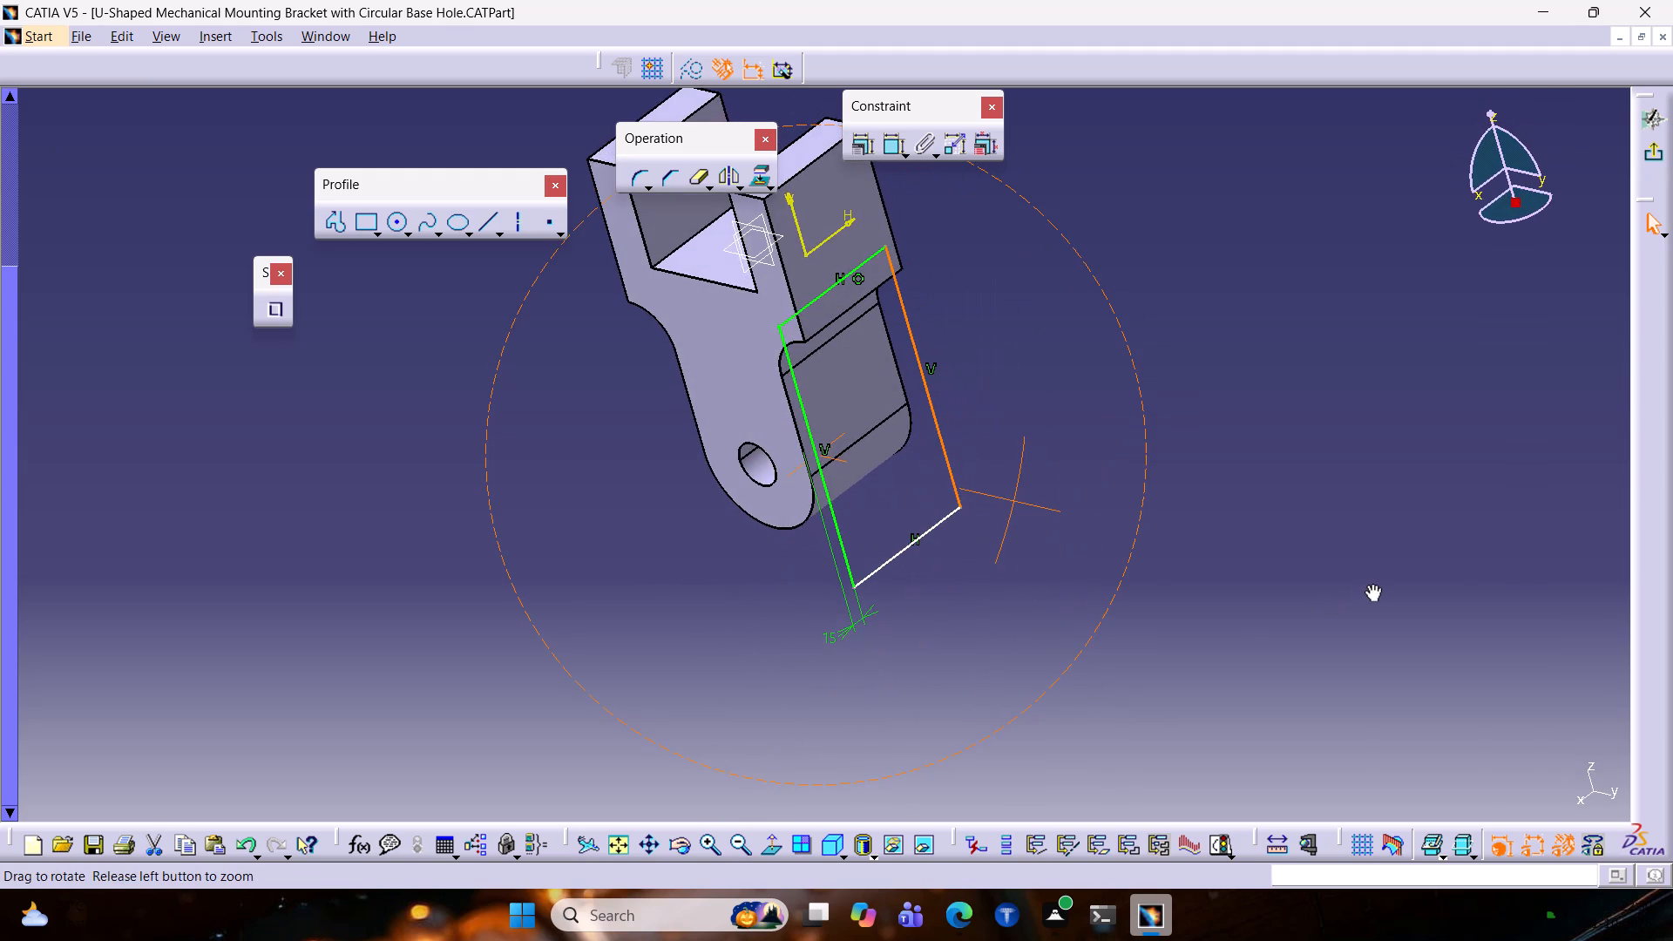
{"action": "middle_click_drag", "start_coordinate": [1371, 584], "coordinate": [1047, 579]}
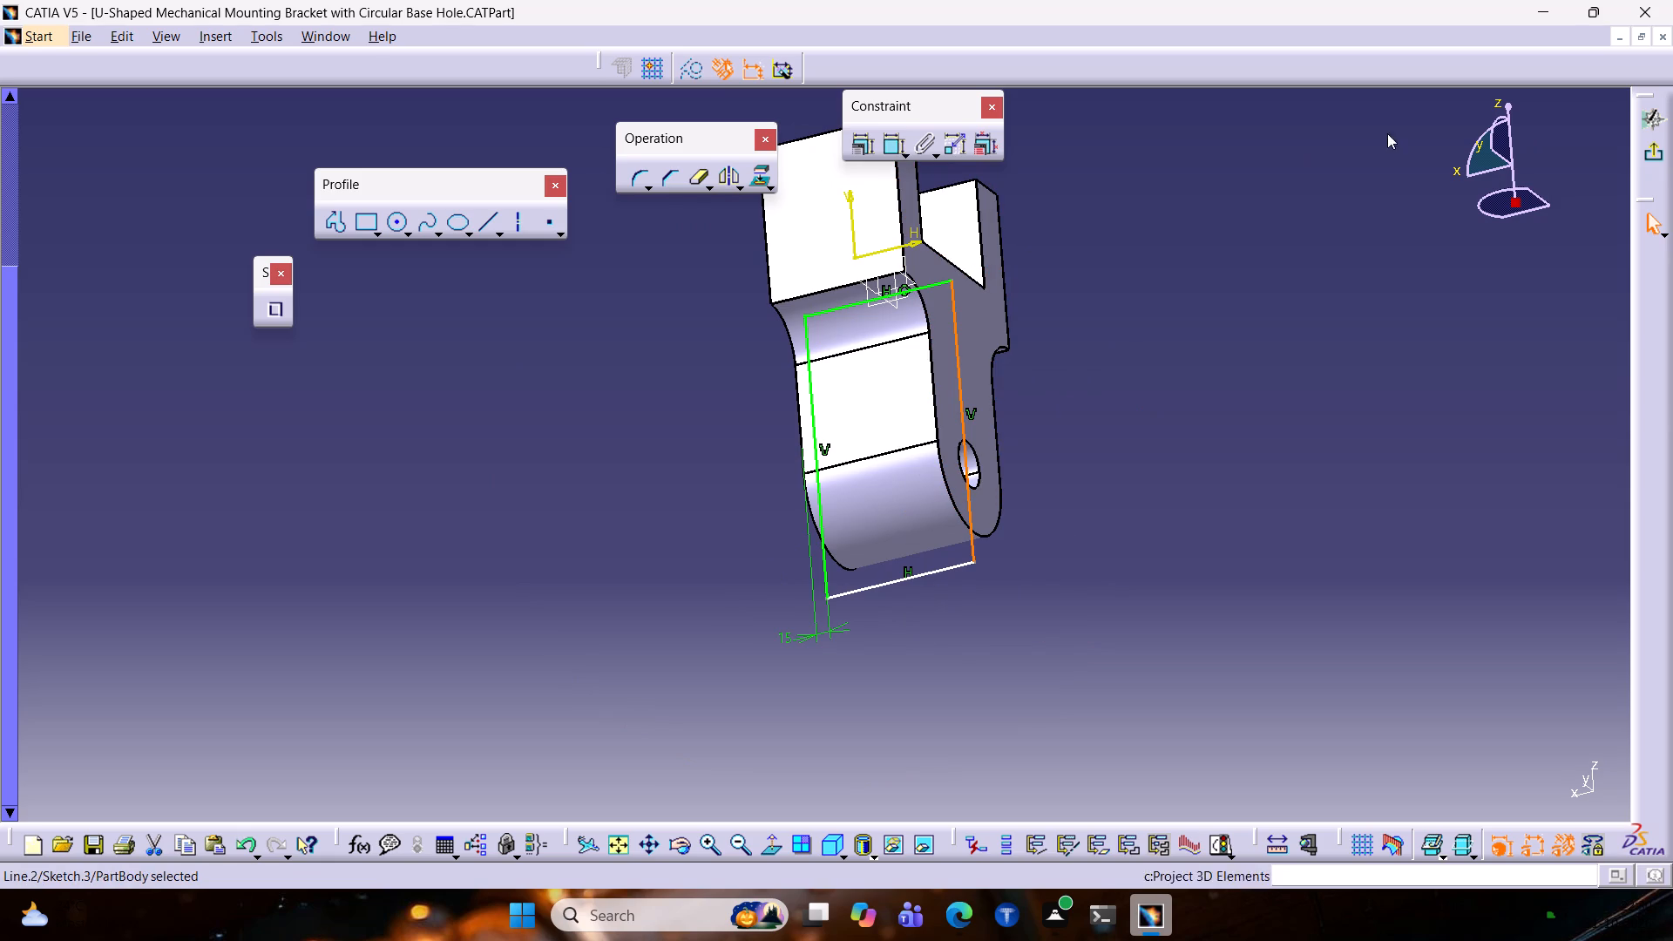
{"action": "left_click", "coordinate": [1663, 160]}
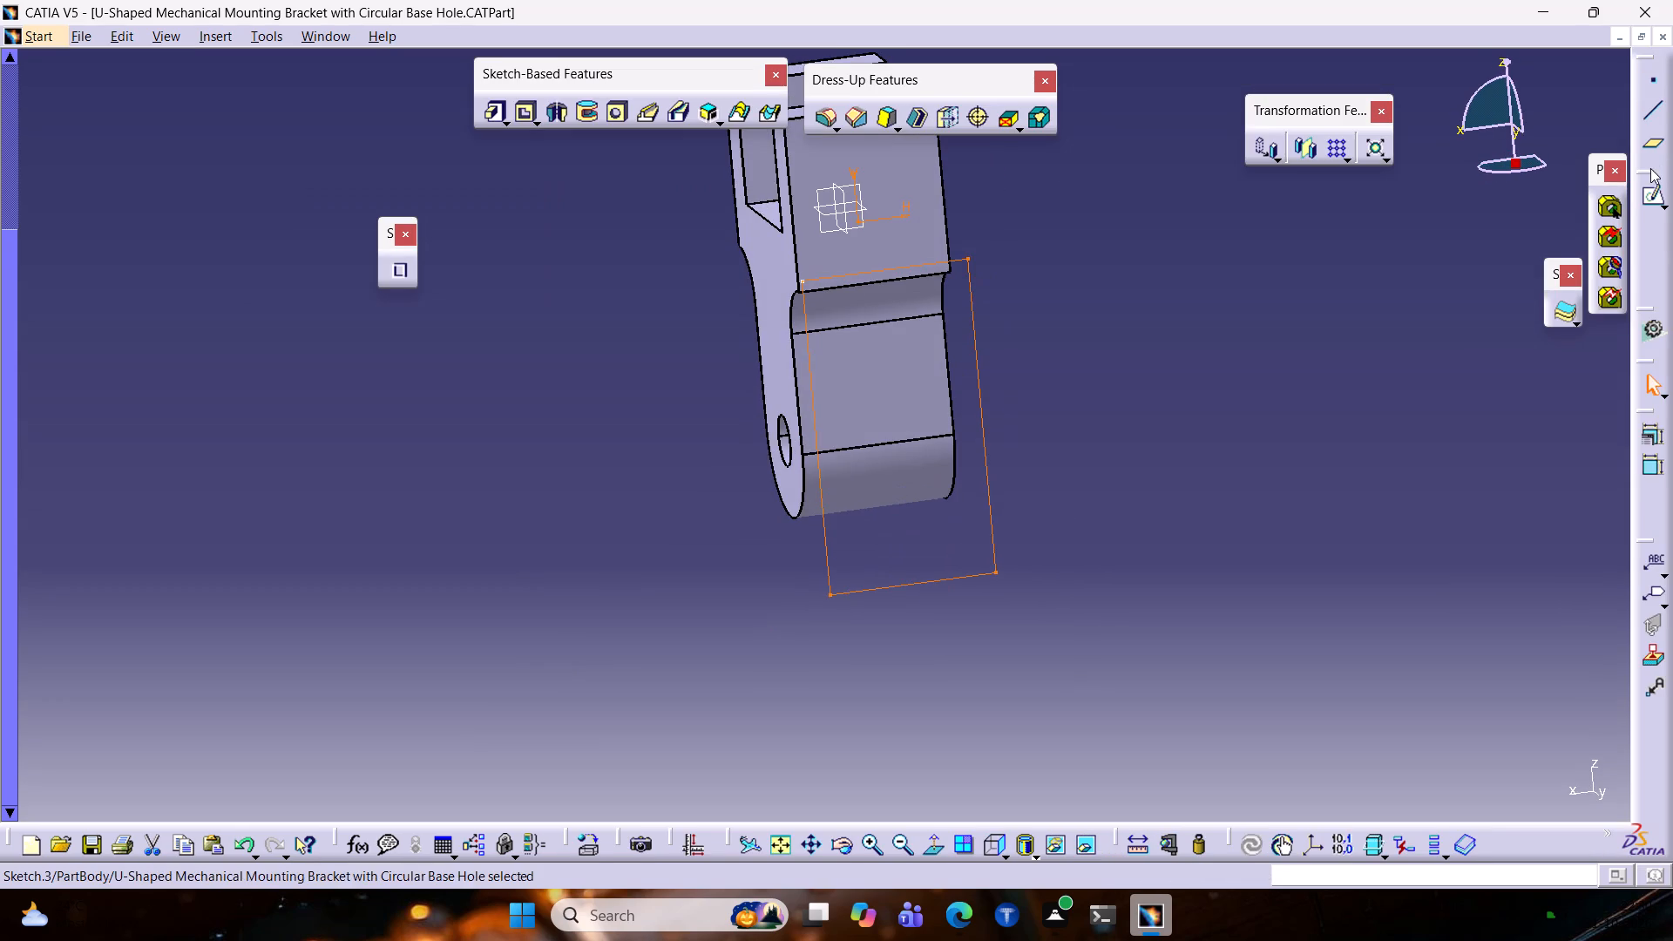
Cut a pocket from the rectangle sketch through the lower body below the arms, with the limit type Up to next.
{"action": "left_click_drag", "start_coordinate": [973, 319], "coordinate": [965, 322]}
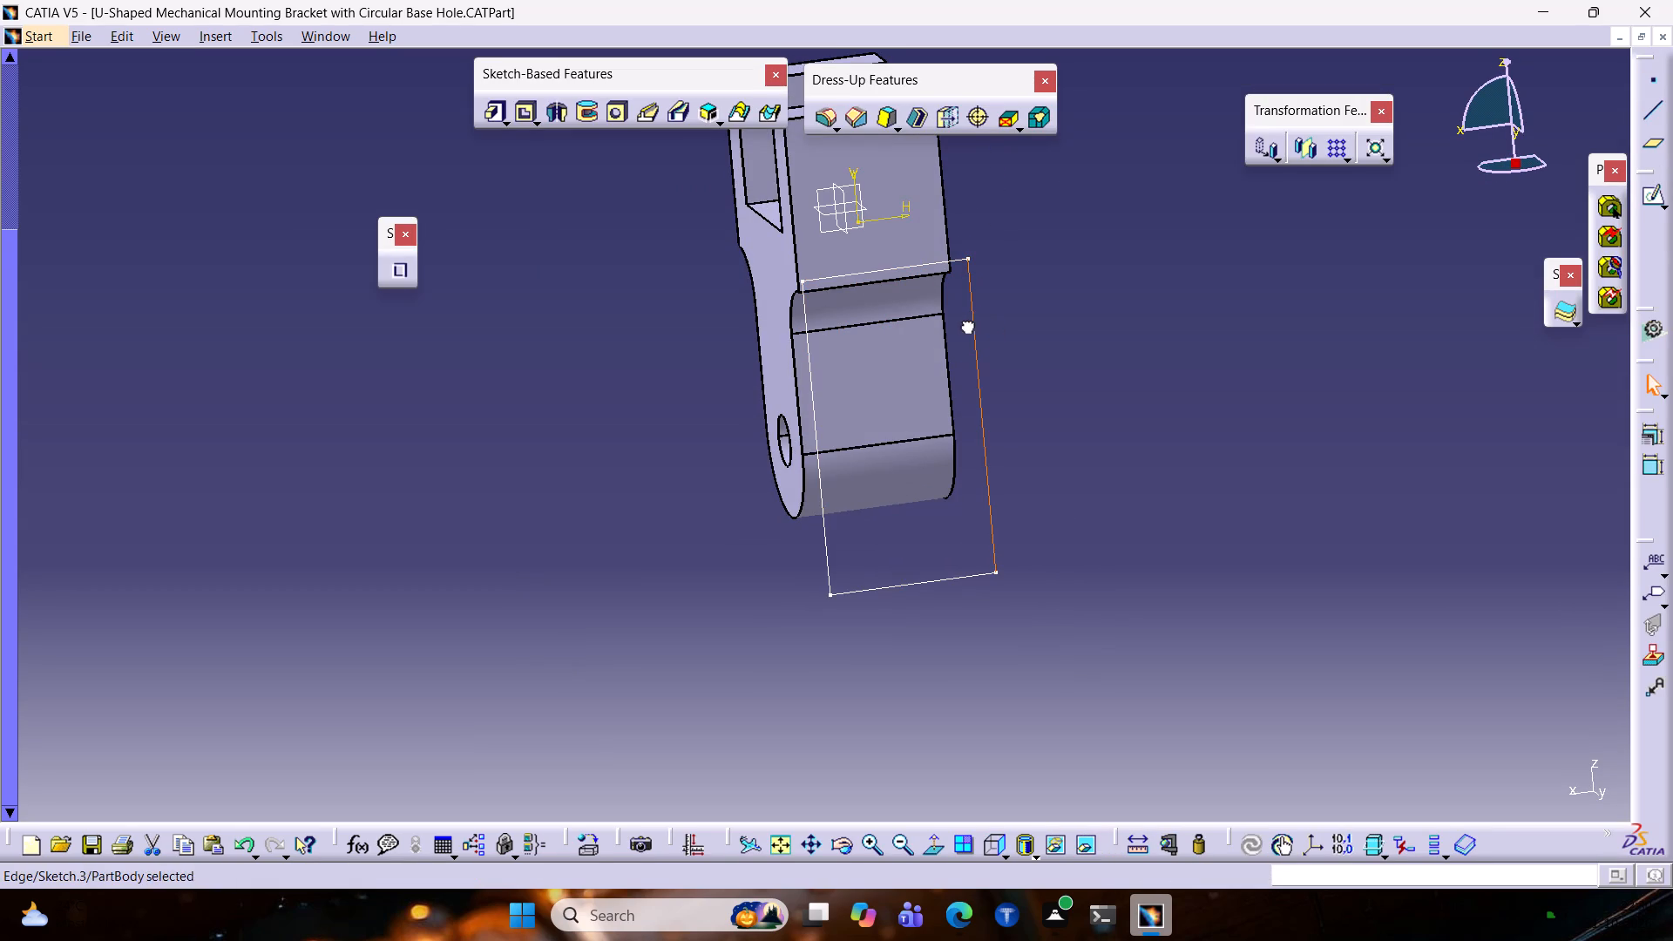
{"action": "left_click_drag", "start_coordinate": [965, 322], "coordinate": [958, 325]}
{"action": "left_click", "coordinate": [519, 105]}
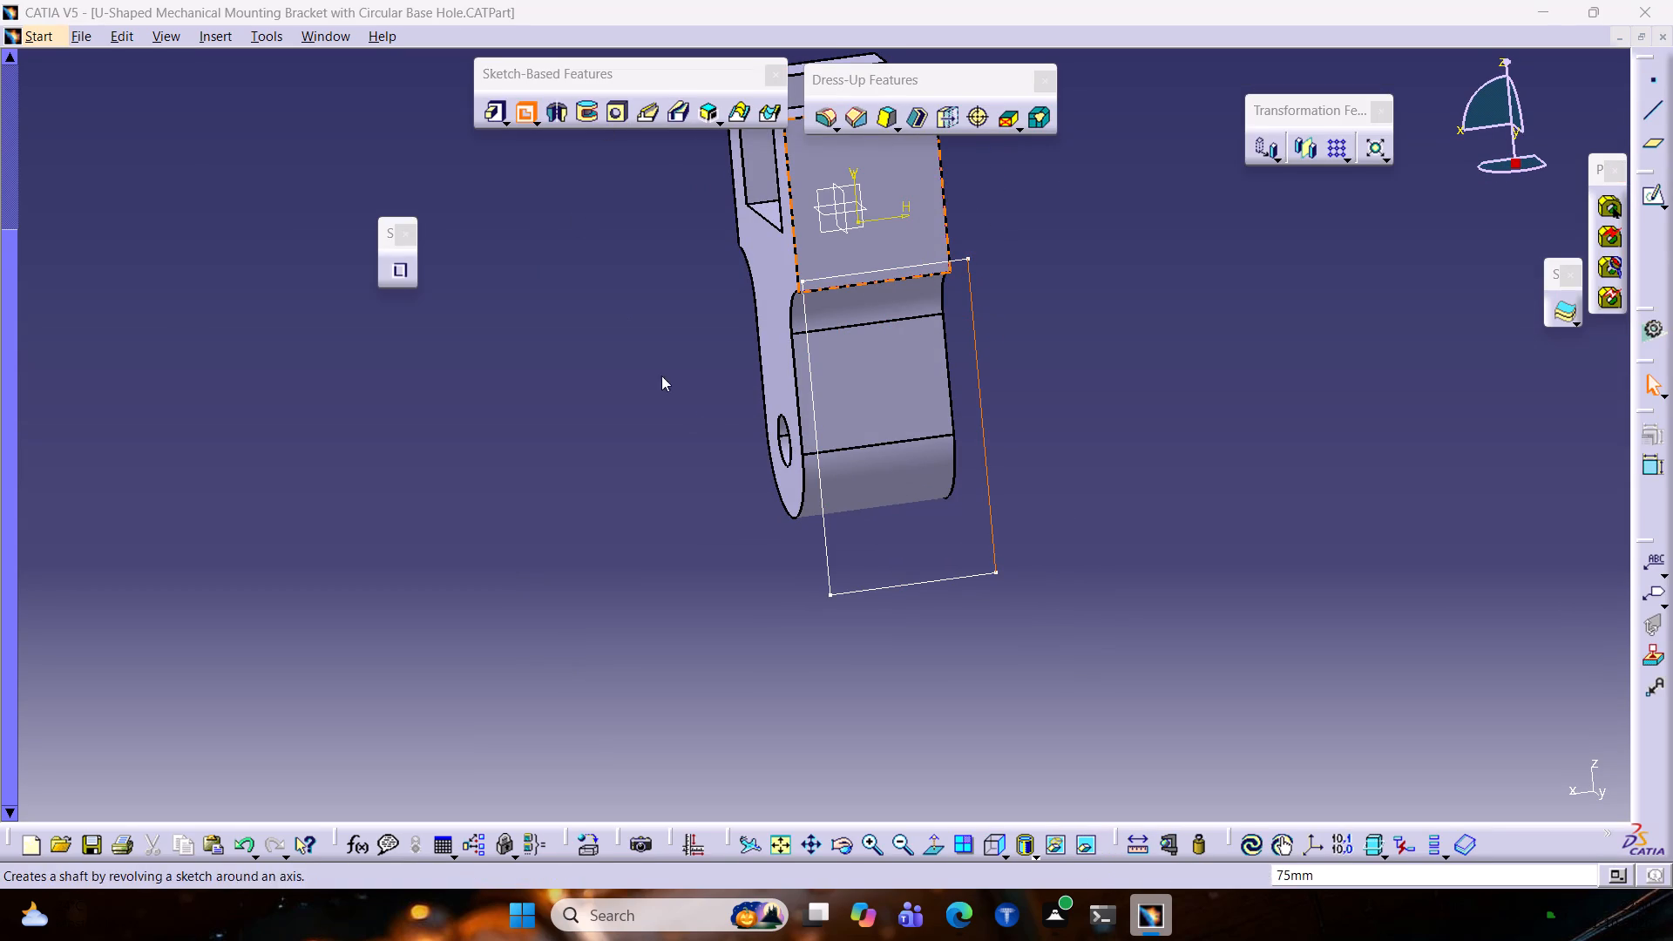
{"action": "left_click", "coordinate": [1546, 781]}
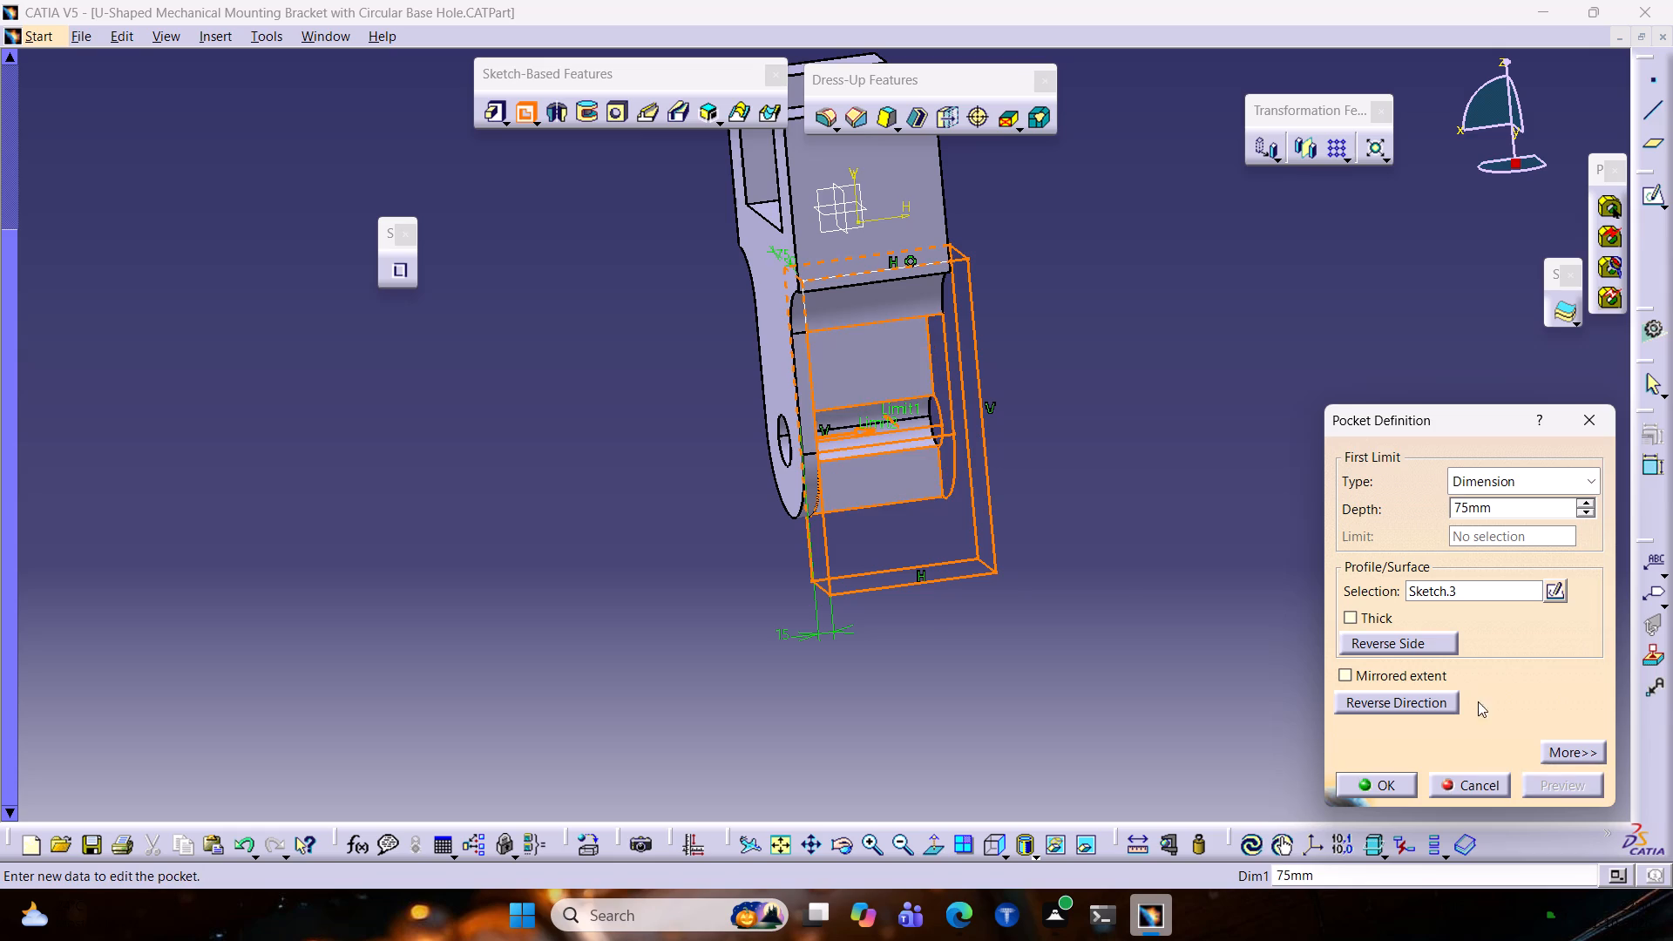
{"action": "middle_click_drag", "start_coordinate": [1146, 404], "coordinate": [917, 441]}
{"action": "left_click", "coordinate": [1530, 487]}
{"action": "left_click", "coordinate": [1520, 528]}
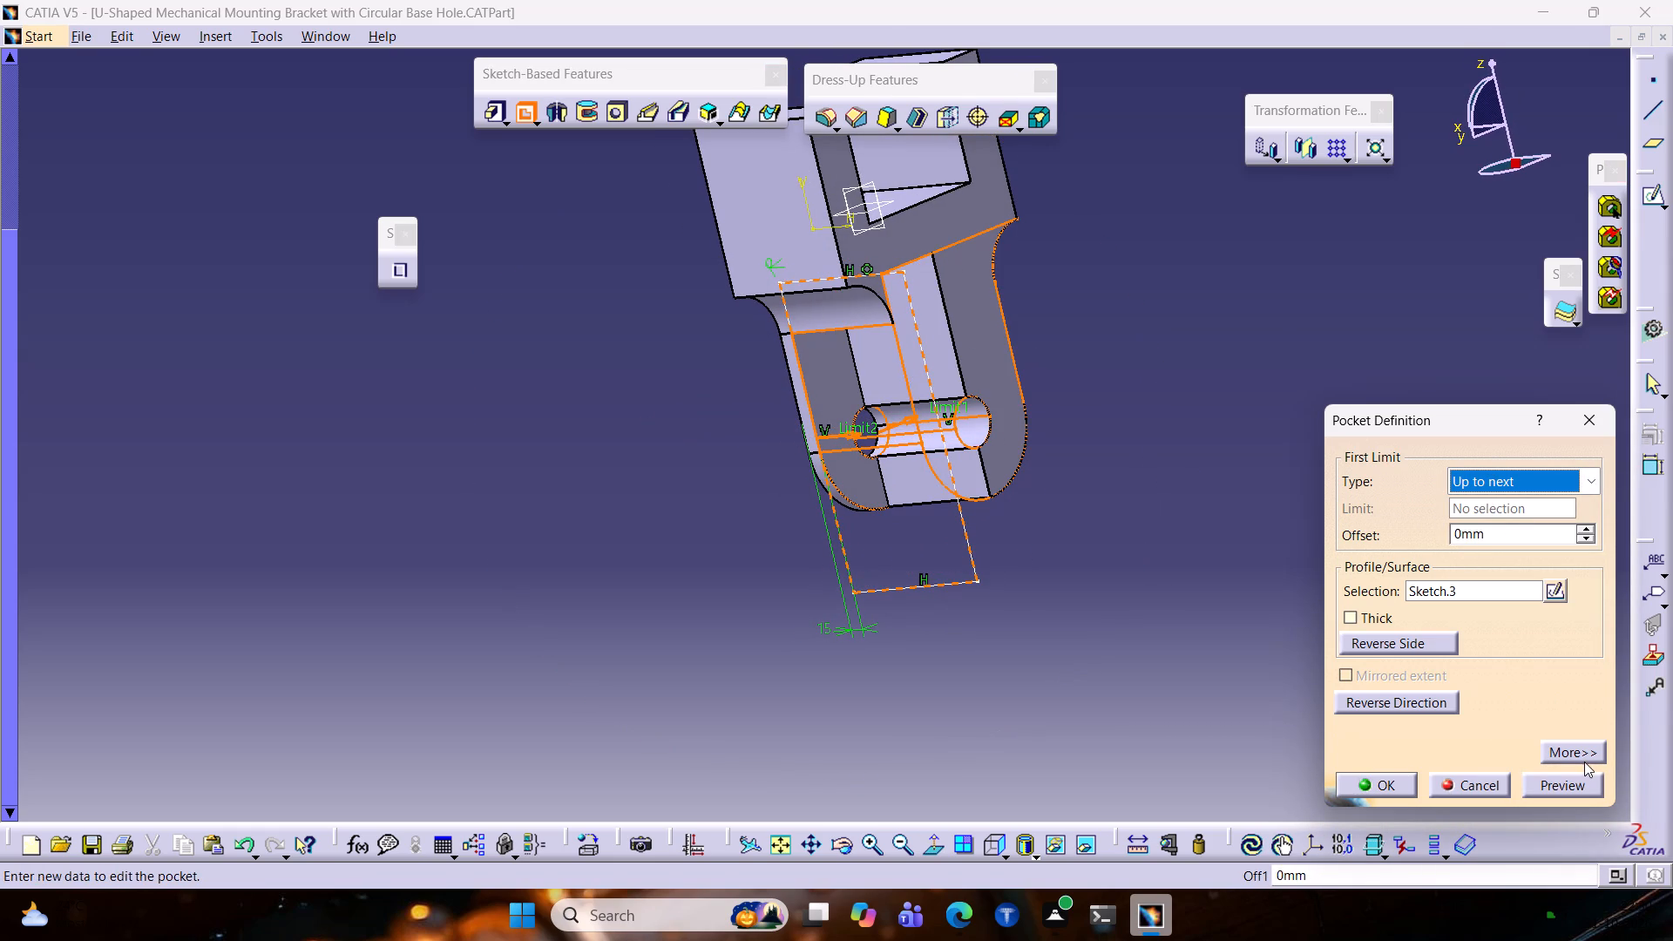
{"action": "left_click", "coordinate": [1572, 784]}
{"action": "middle_click_drag", "start_coordinate": [1068, 407], "coordinate": [854, 408]}
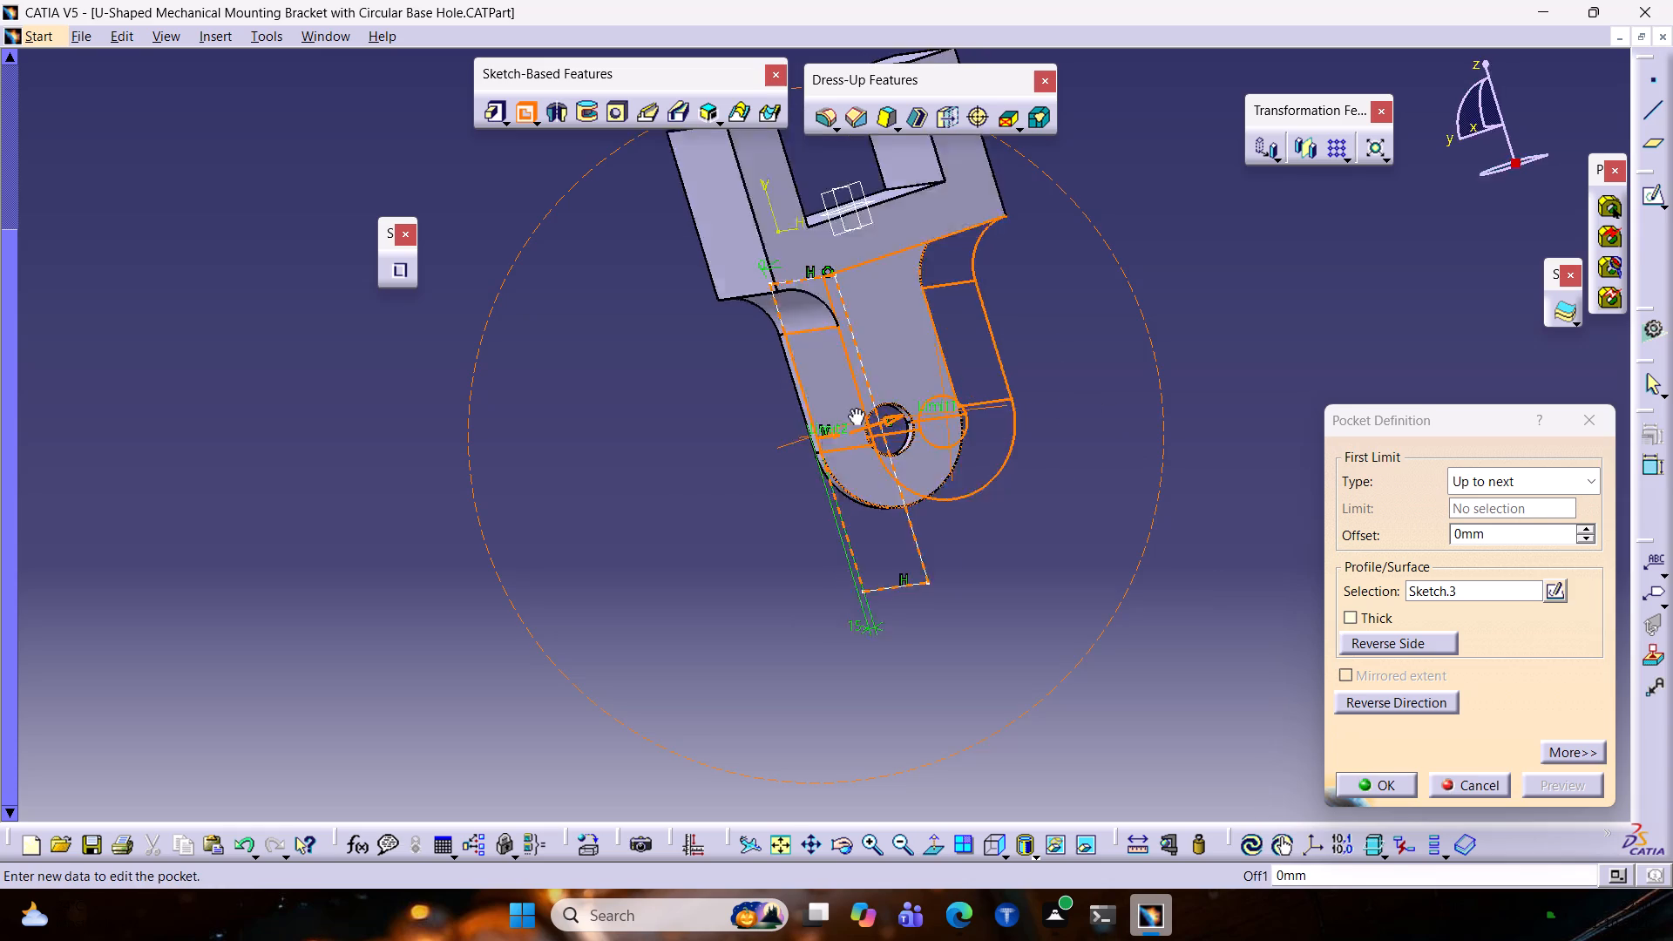
{"action": "middle_click_drag", "start_coordinate": [854, 408], "coordinate": [382, 420]}
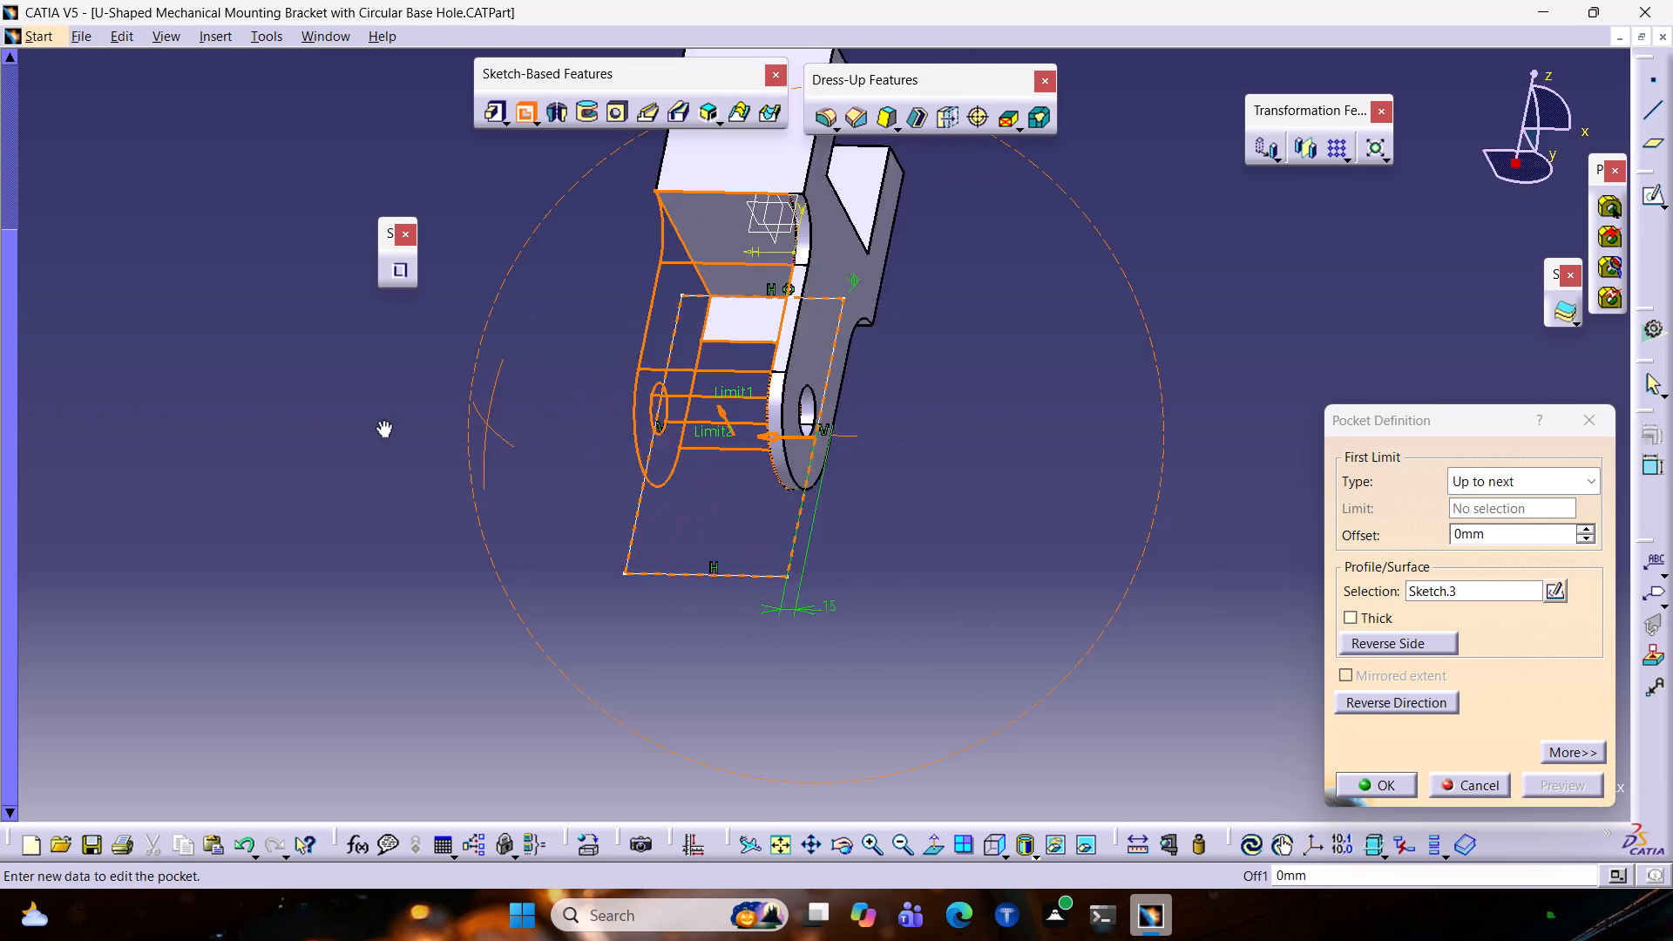
{"action": "middle_click_drag", "start_coordinate": [382, 420], "coordinate": [436, 494]}
{"action": "left_click", "coordinate": [1368, 775]}
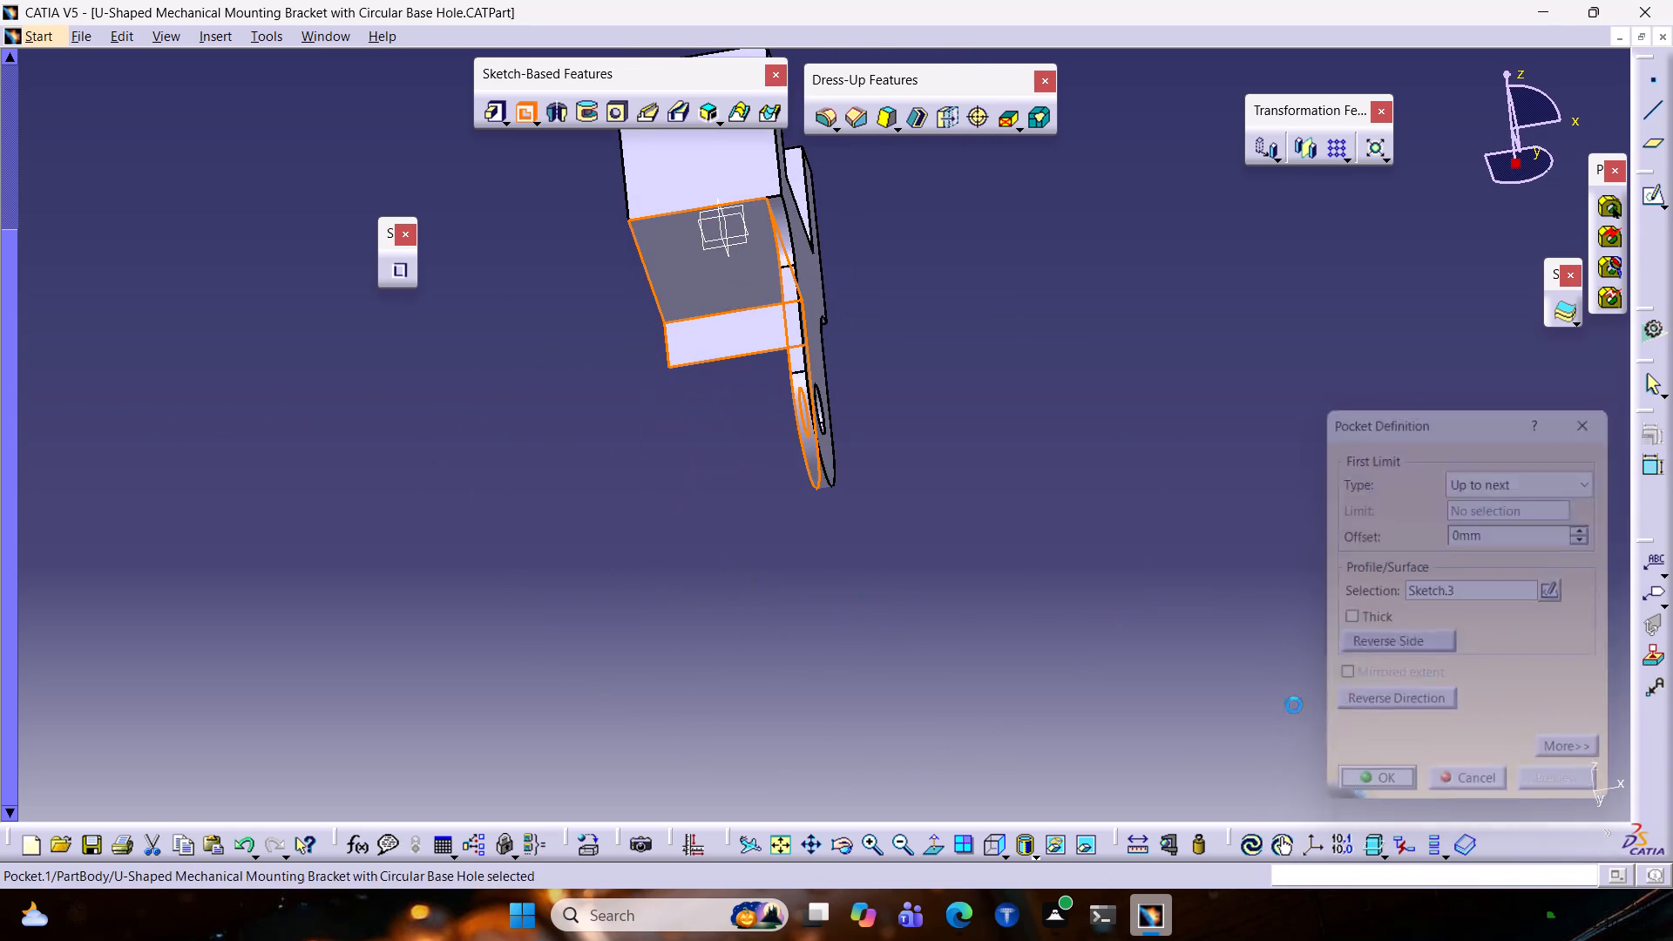
{"action": "left_click", "coordinate": [986, 322]}
Examine the pocket cut and the remaining lower plate with its hole from several sides.
{"action": "middle_click", "coordinate": [877, 266], "text": "ctrl"}
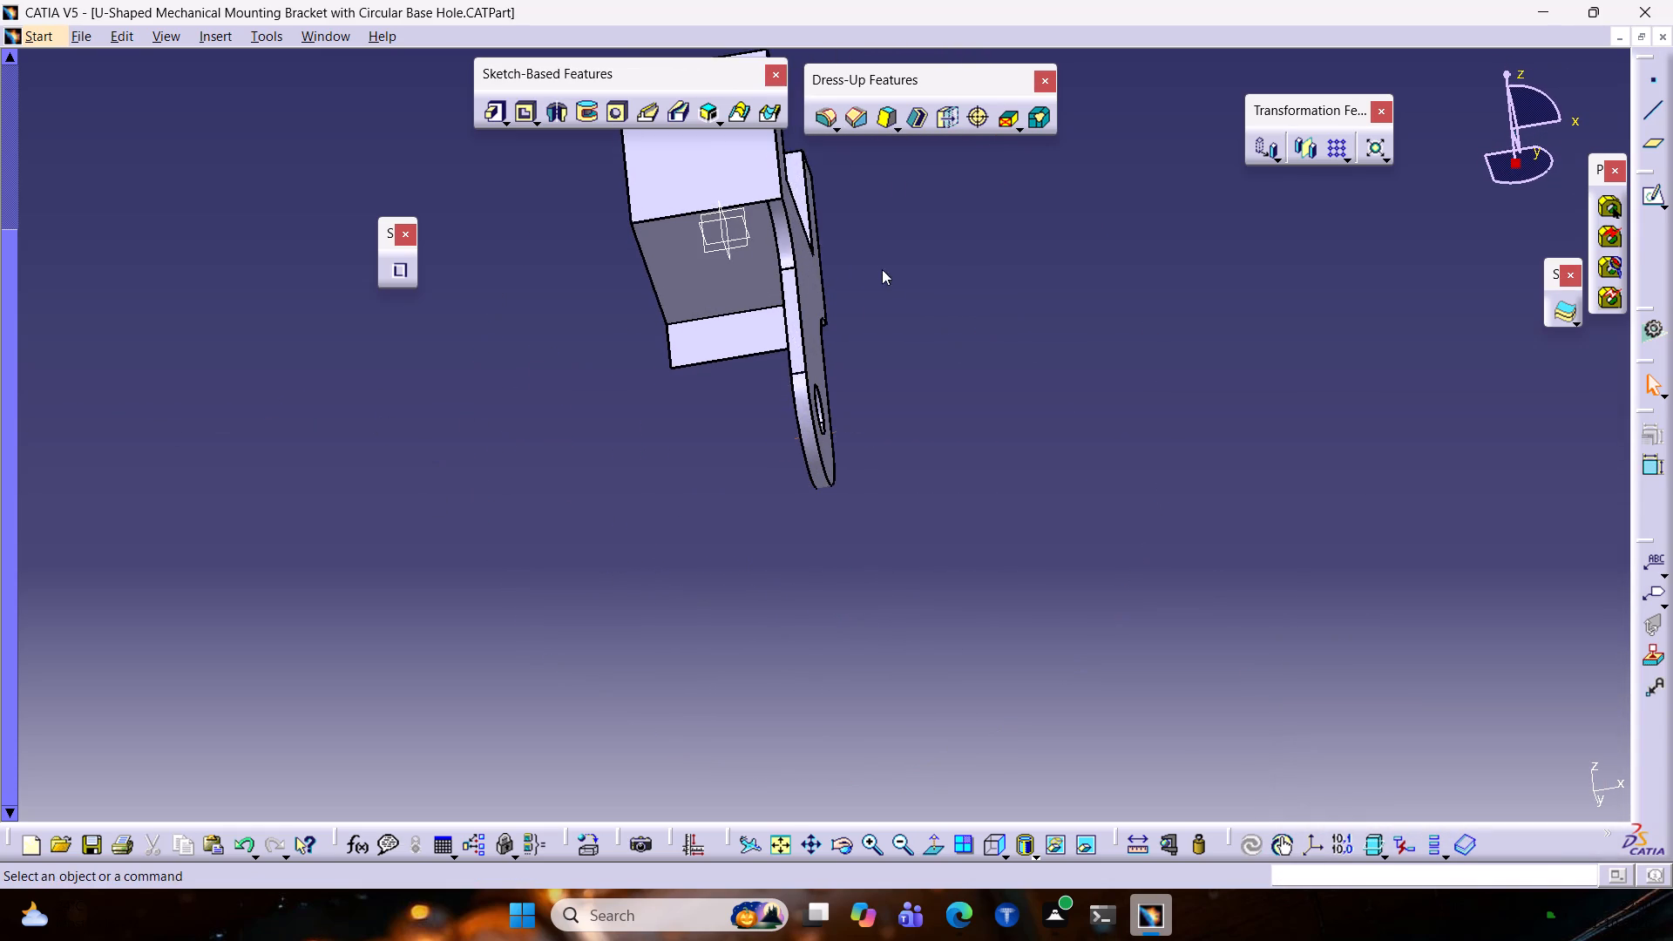
{"action": "middle_click_drag", "start_coordinate": [882, 269], "coordinate": [645, 282], "text": "ctrl"}
{"action": "middle_click_drag", "start_coordinate": [974, 431], "coordinate": [506, 613]}
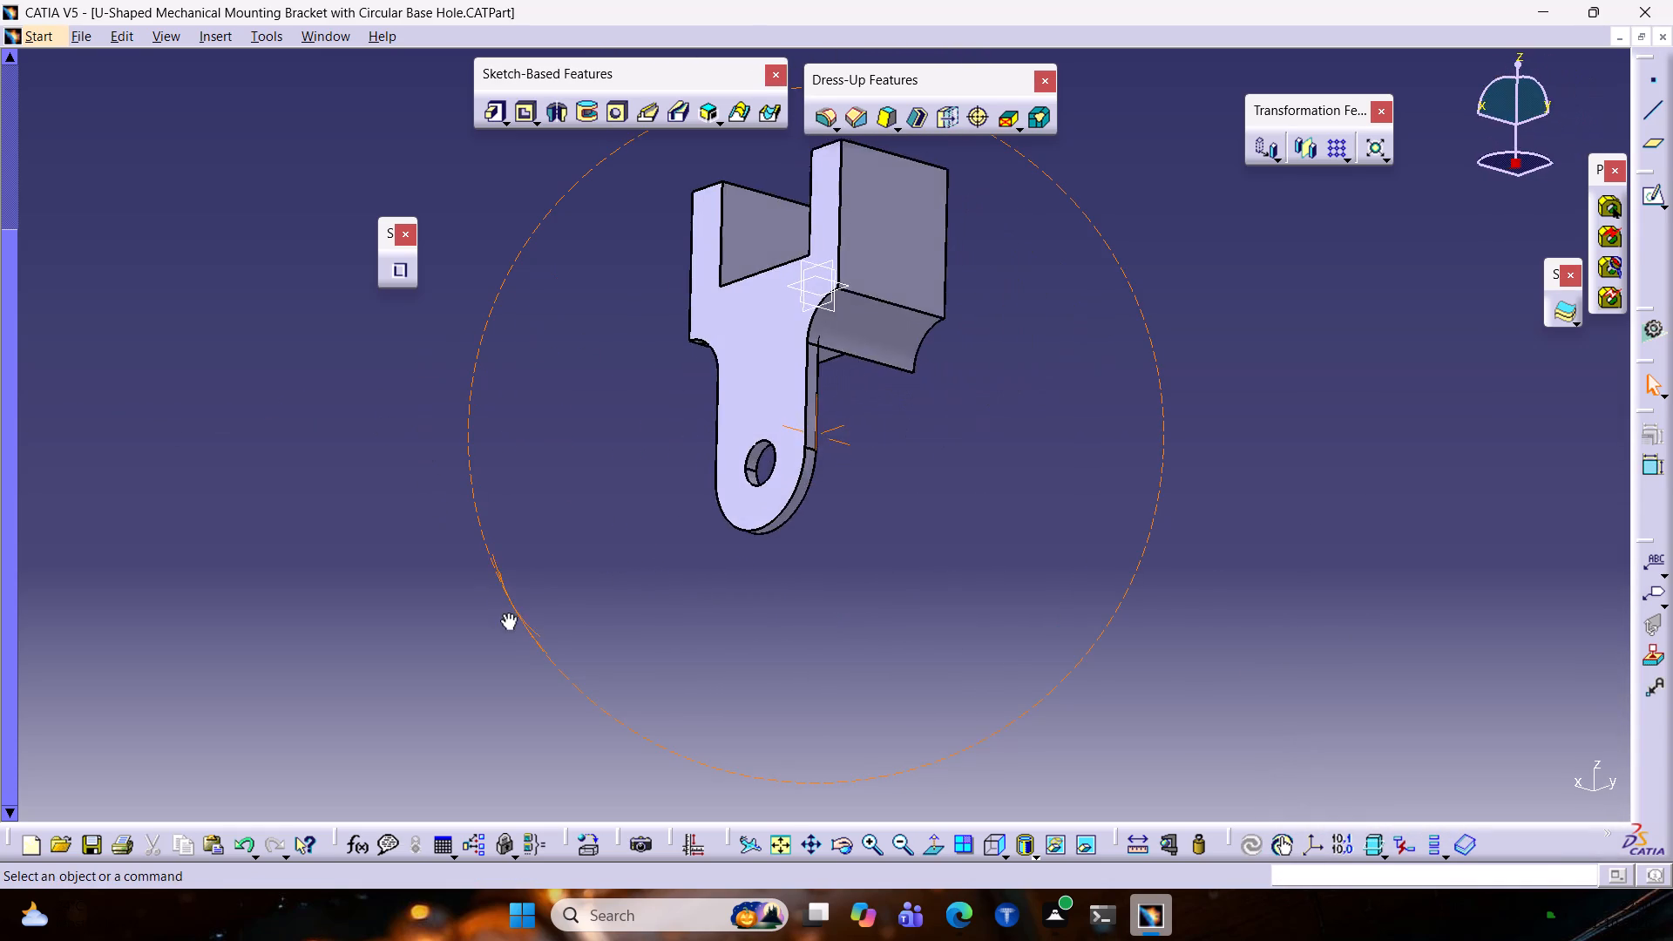
{"action": "middle_click_drag", "start_coordinate": [506, 613], "coordinate": [665, 744]}
{"action": "scroll", "coordinate": [668, 734], "scroll_direction": "down", "scroll_amount": 1, "text": "ctrl"}
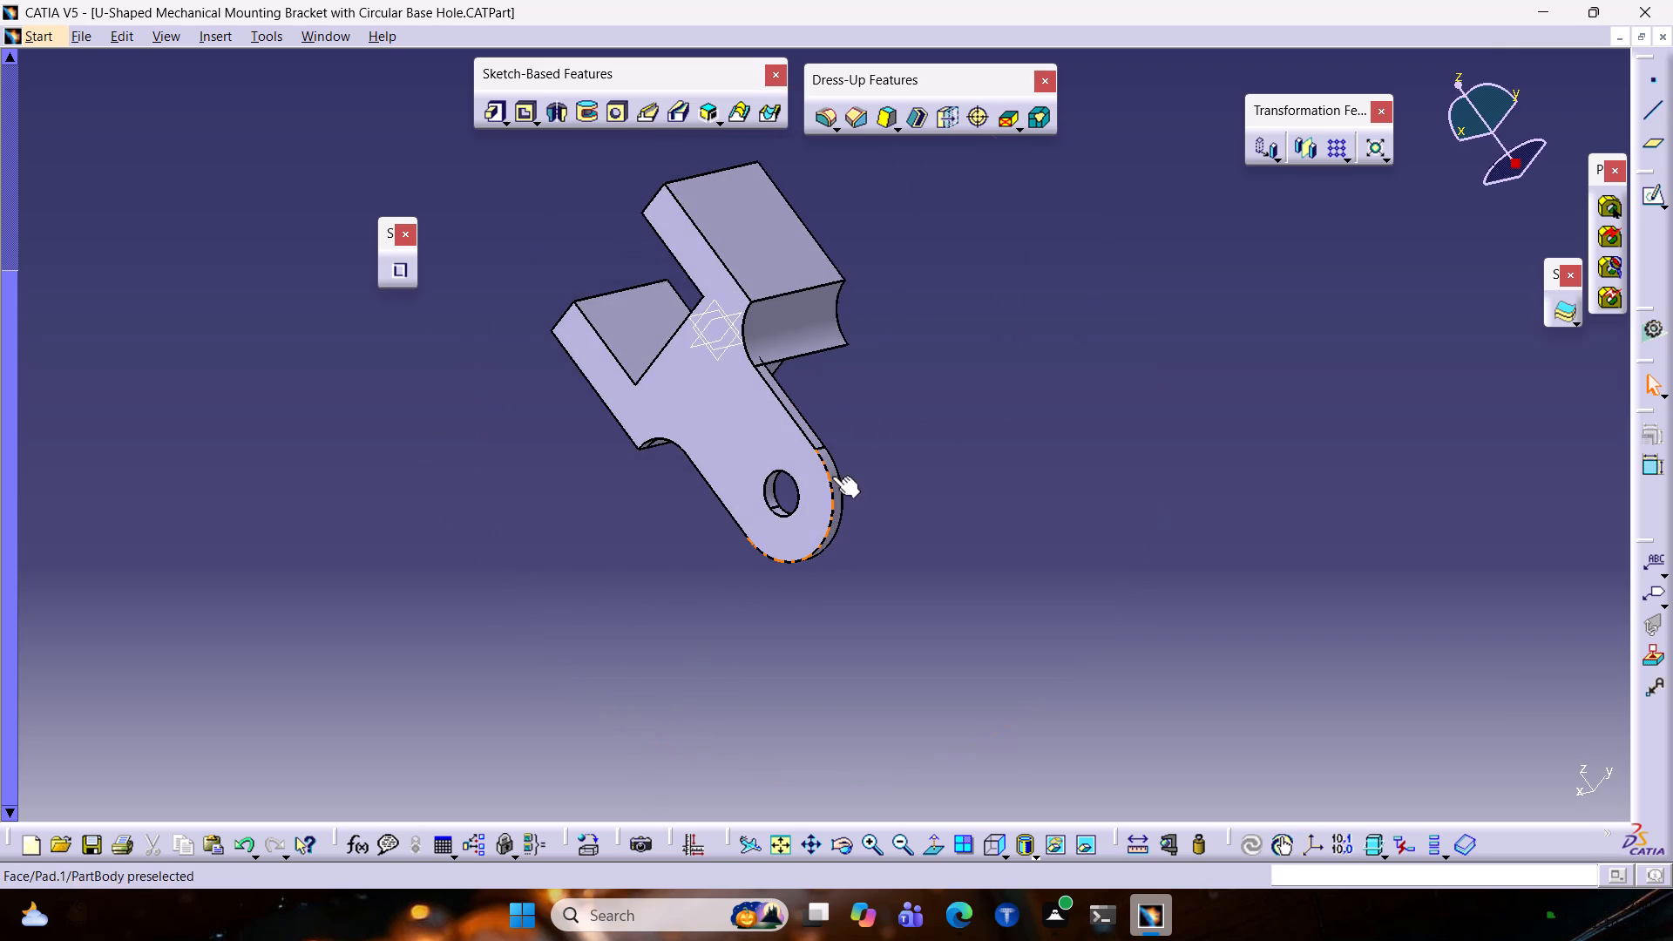
{"action": "middle_click_drag", "start_coordinate": [918, 466], "coordinate": [681, 672]}
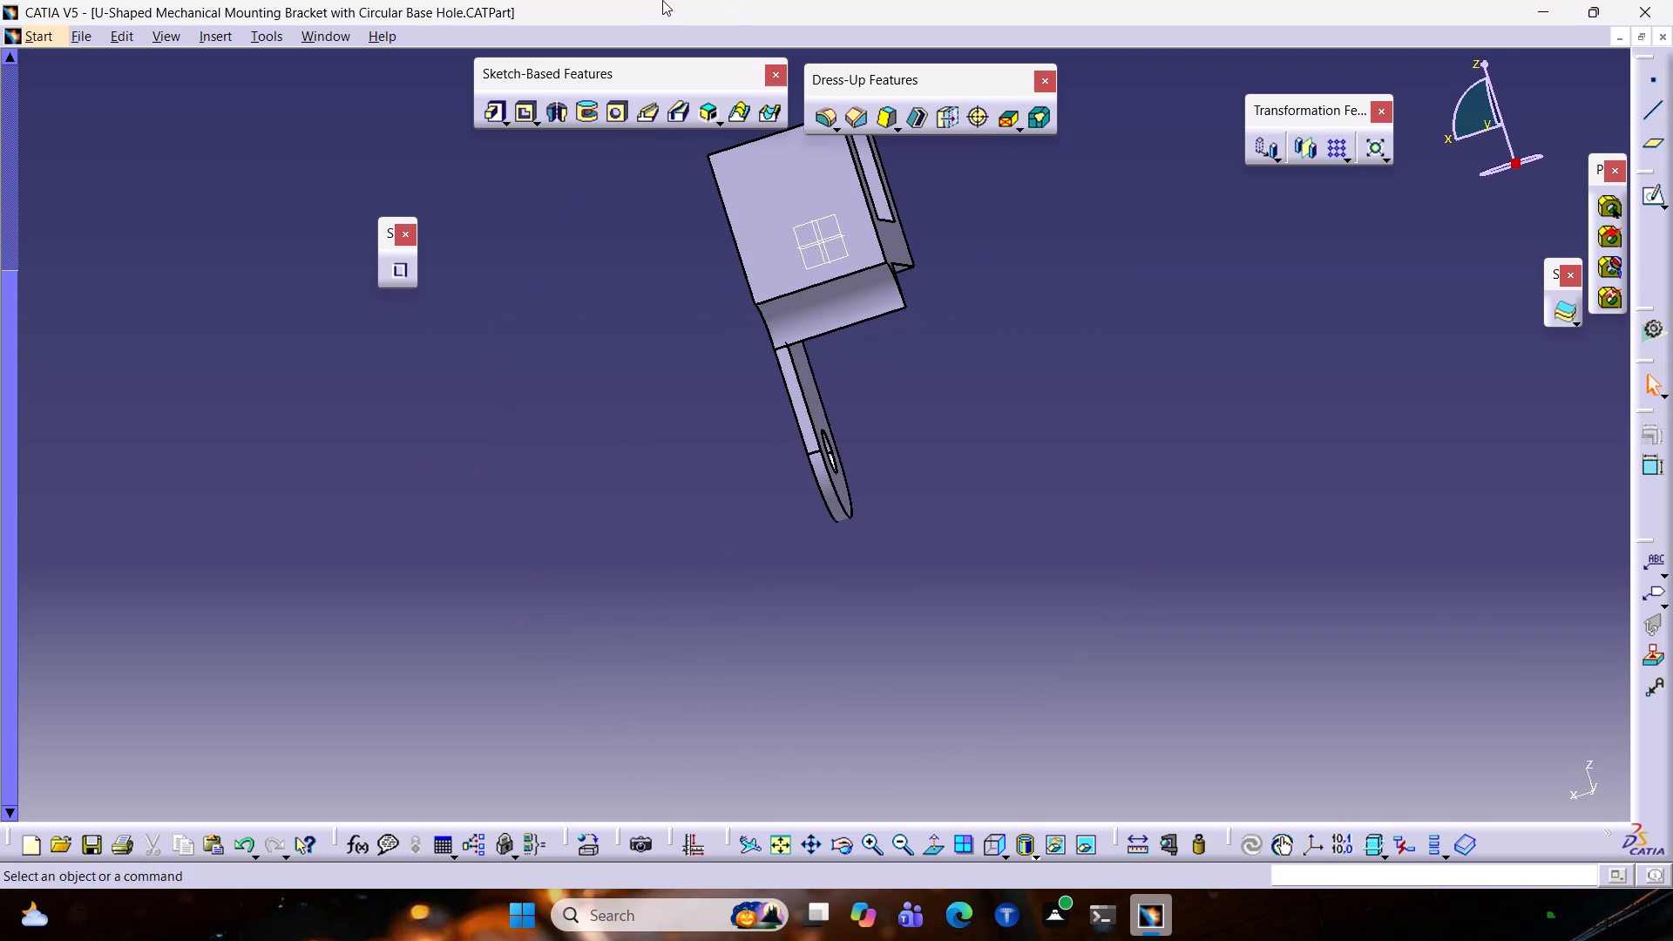
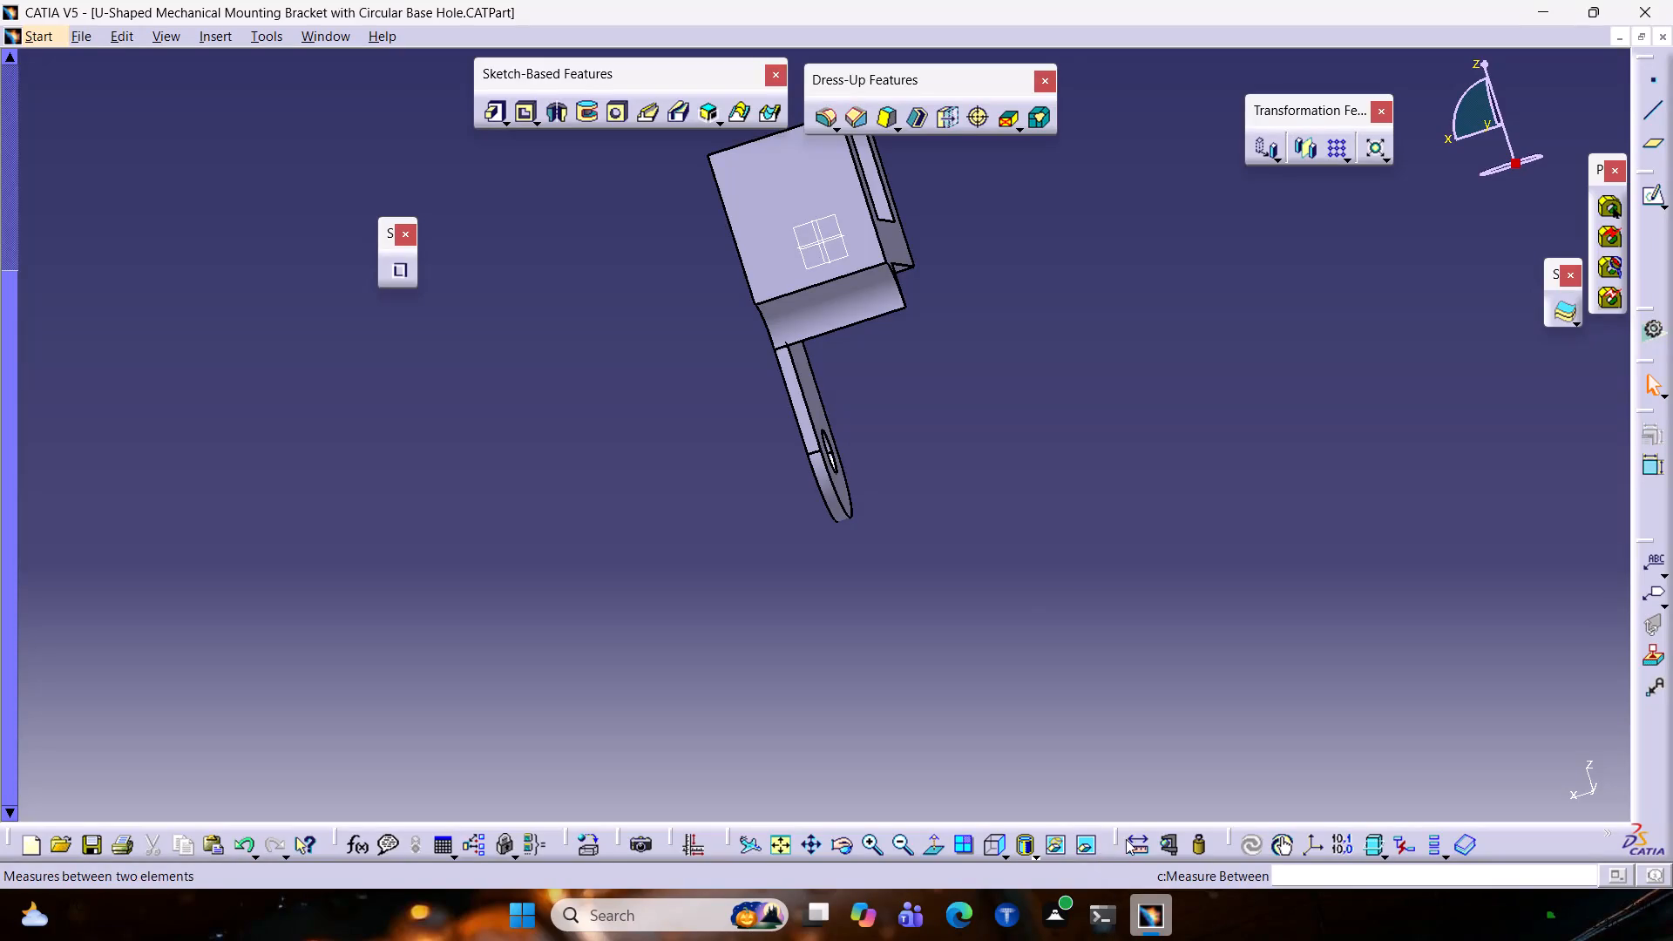
Measure the lower plate's thickness between the two long vertical edges of its narrow side face.
{"action": "left_click", "coordinate": [1127, 839]}
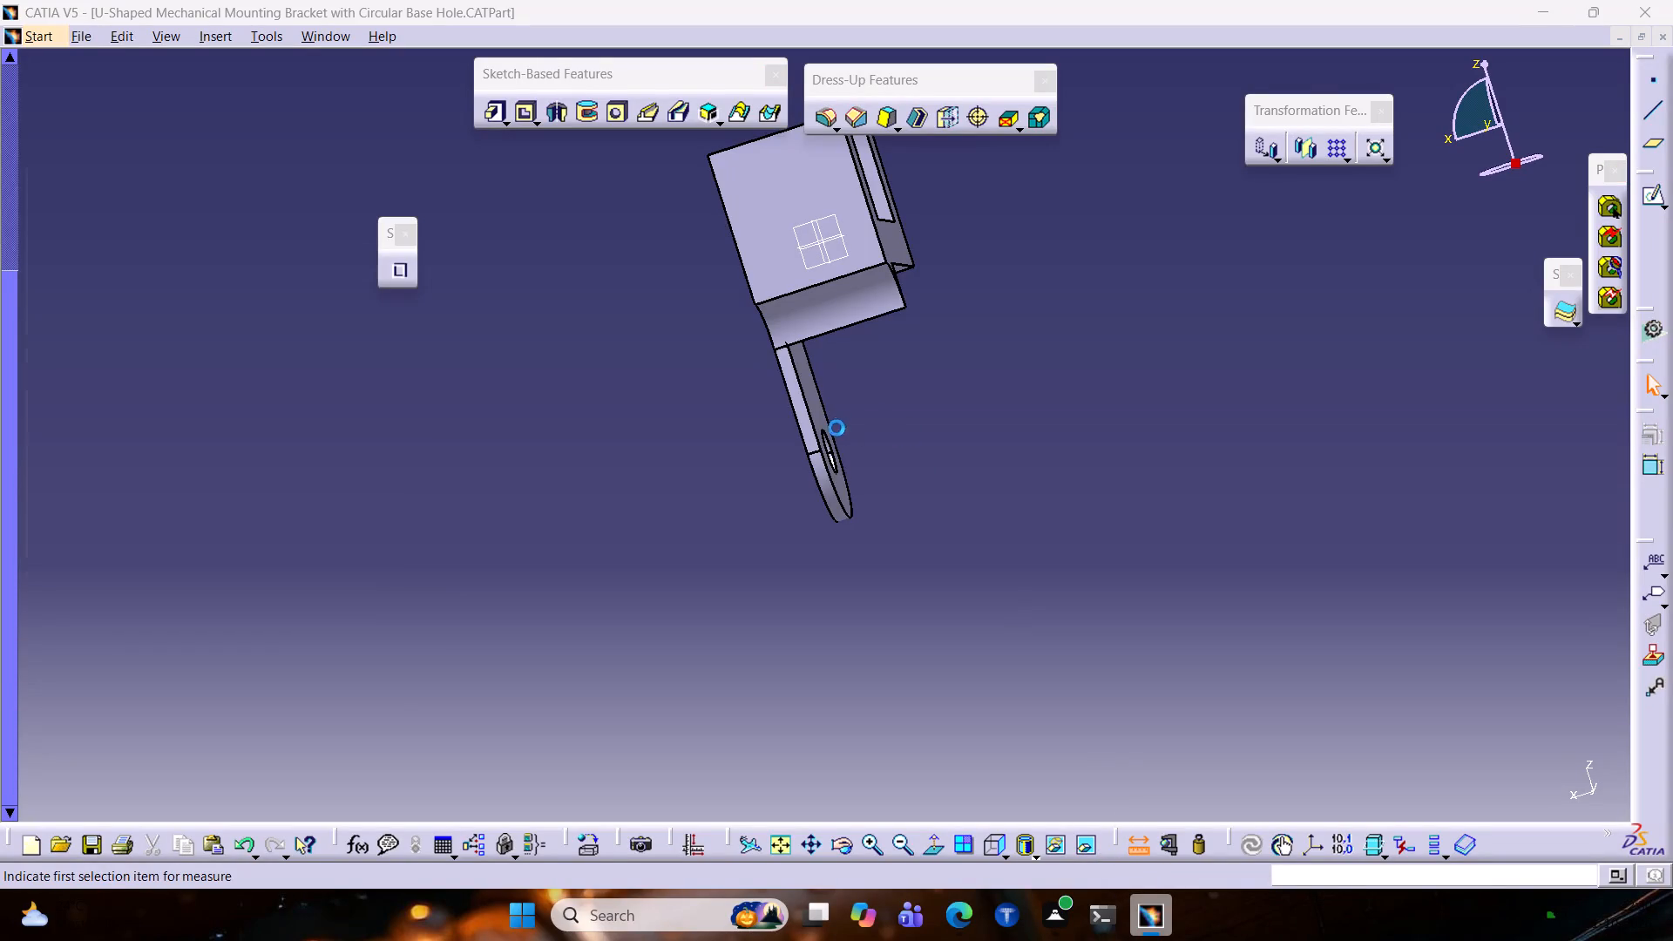
{"action": "left_click", "coordinate": [809, 410]}
{"action": "left_click", "coordinate": [795, 414]}
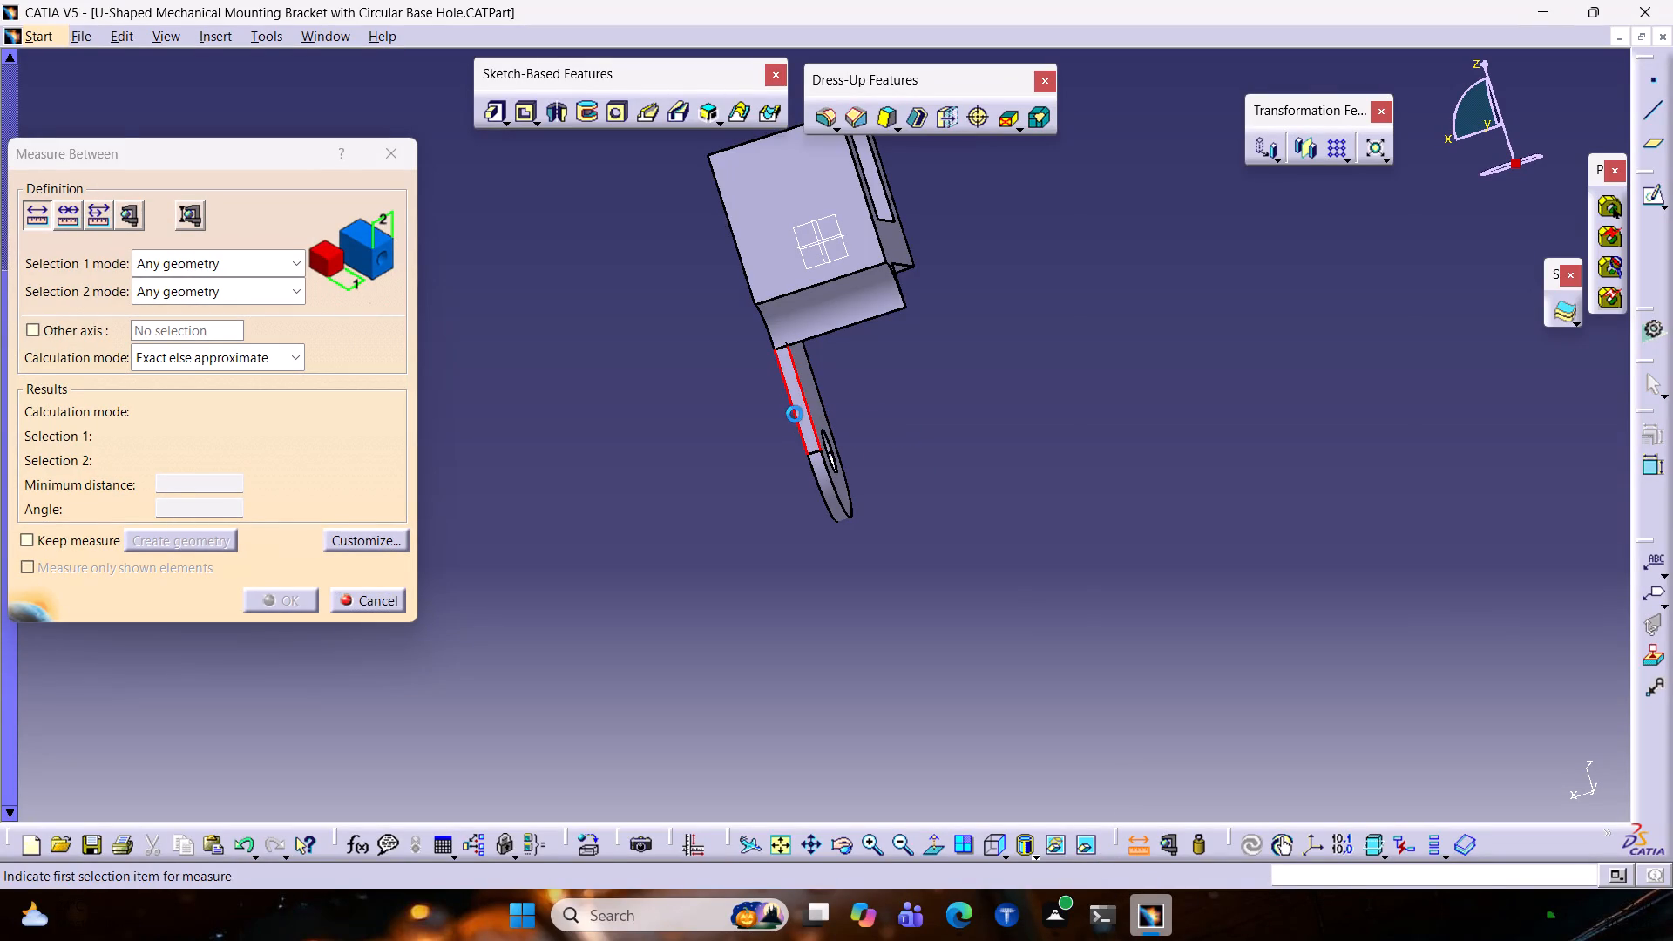
{"action": "middle_click_drag", "start_coordinate": [862, 452], "coordinate": [978, 317], "text": "ctrl"}
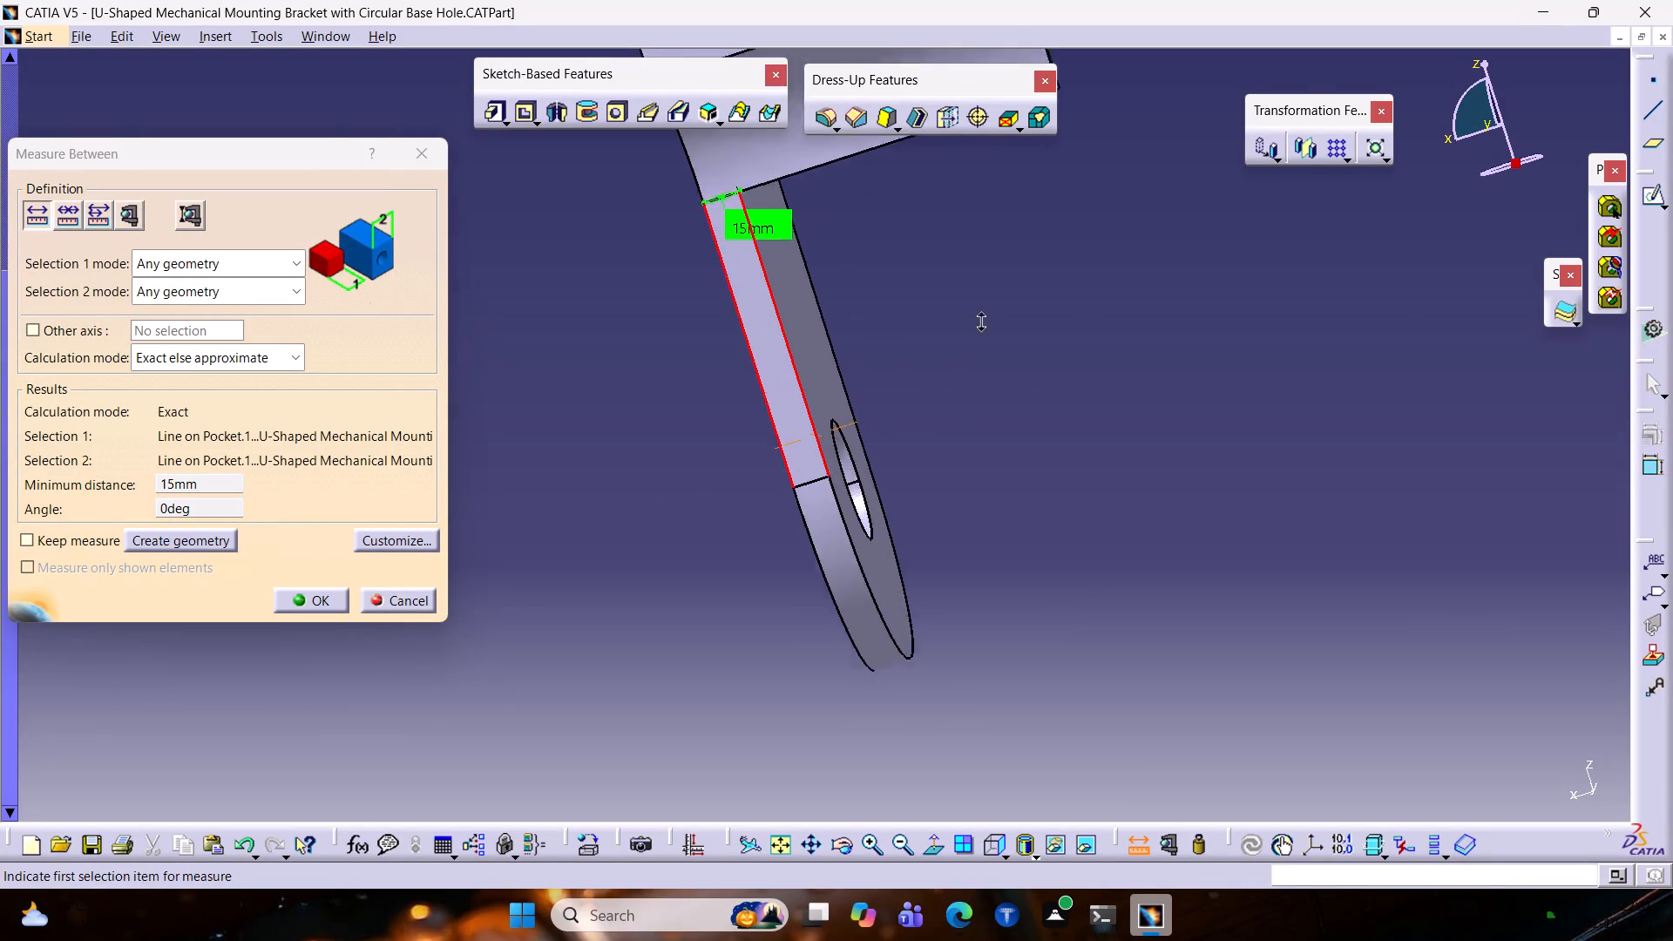
{"action": "middle_click_drag", "start_coordinate": [978, 317], "coordinate": [1004, 280], "text": "ctrl"}
{"action": "middle_click_drag", "start_coordinate": [952, 285], "coordinate": [910, 465]}
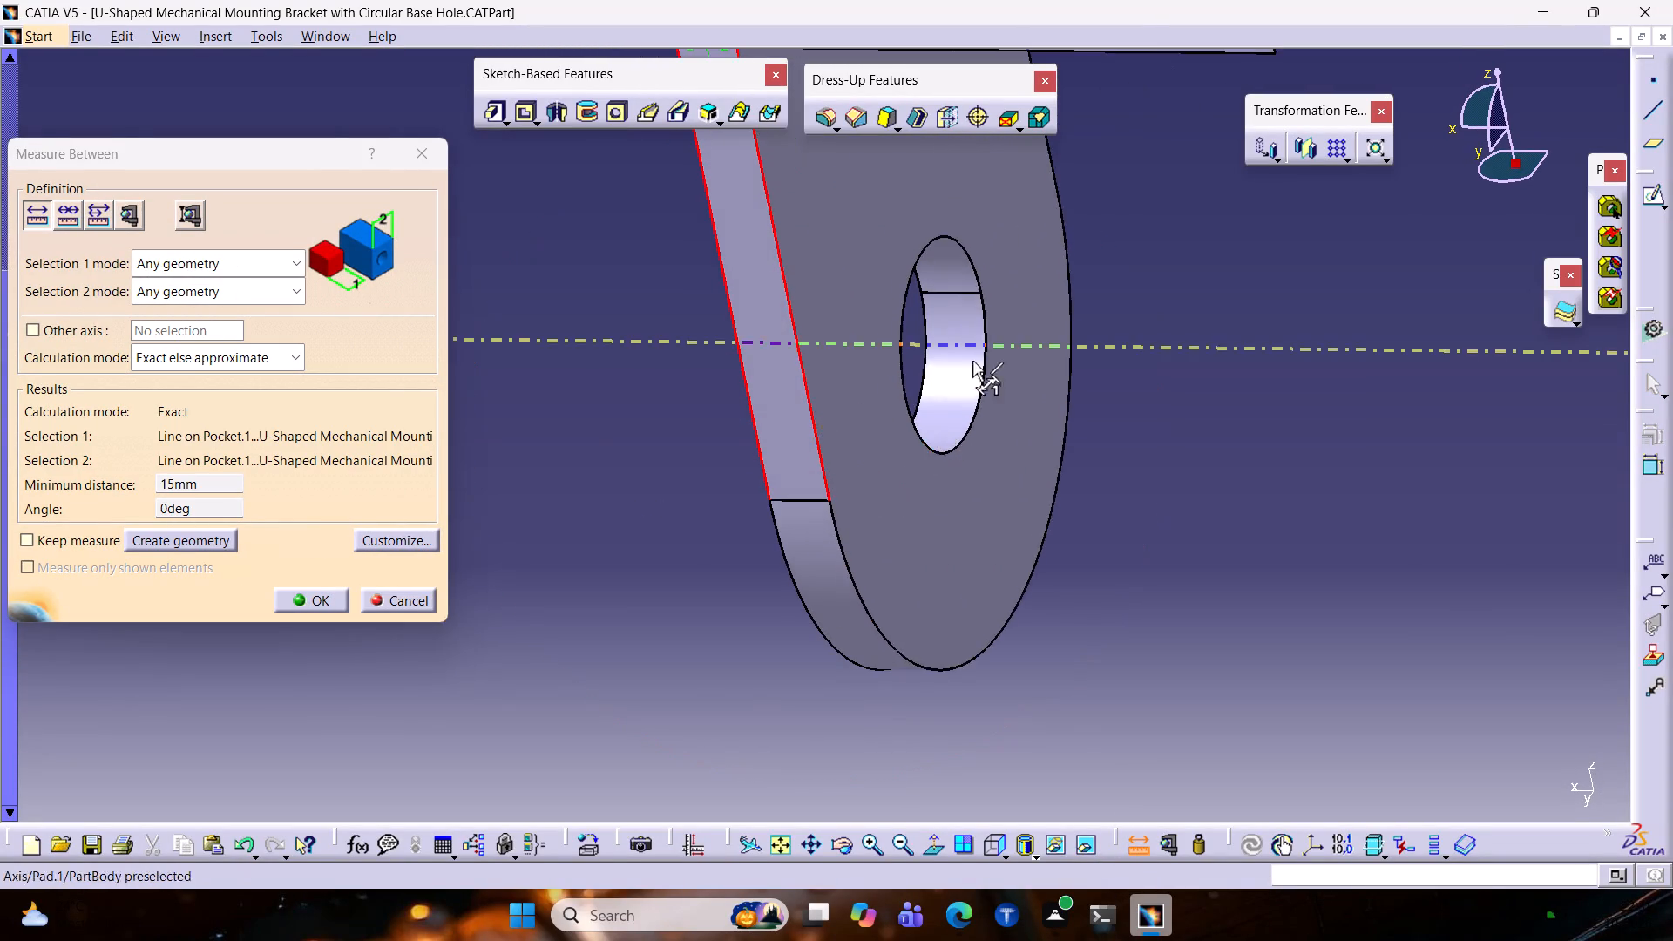
{"action": "middle_click_drag", "start_coordinate": [1110, 280], "coordinate": [1030, 451], "text": "ctrl"}
{"action": "middle_click_drag", "start_coordinate": [951, 377], "coordinate": [948, 456]}
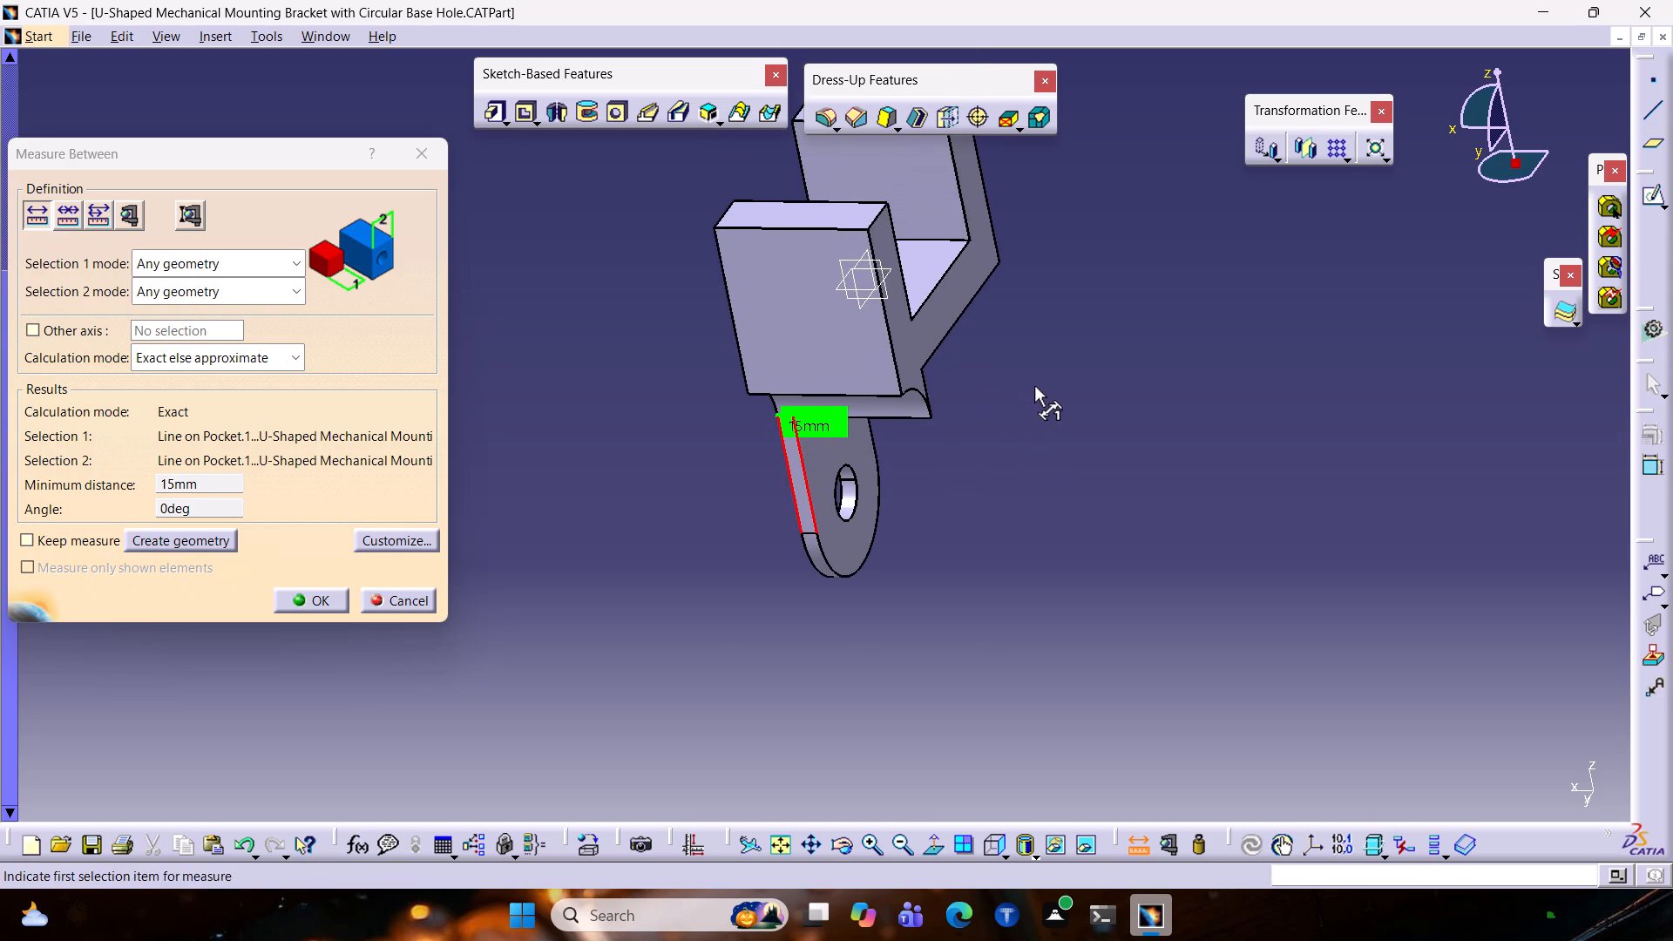
{"action": "key", "text": "Escape"}
{"action": "key", "text": "Escape"}
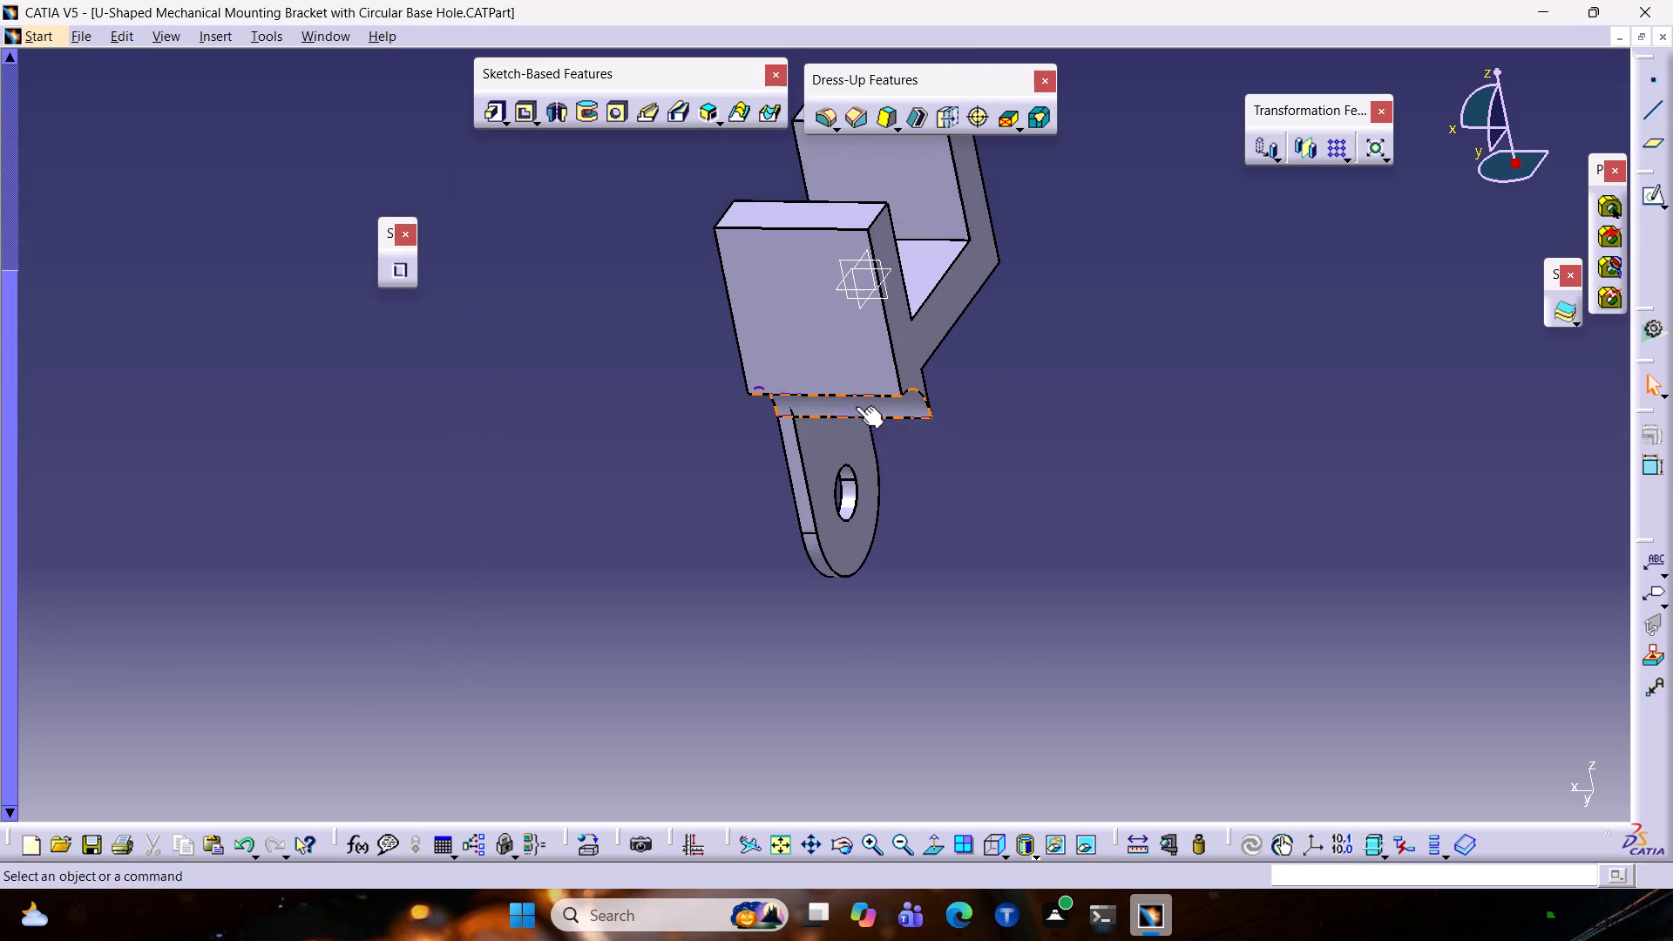
Reopen the pocket's rectangle sketch, check its position against the lower body, and exit it without edits.
{"action": "scroll", "coordinate": [3, 334], "scroll_direction": "down", "scroll_amount": 1}
{"action": "left_click_drag", "start_coordinate": [4, 339], "coordinate": [38, 98]}
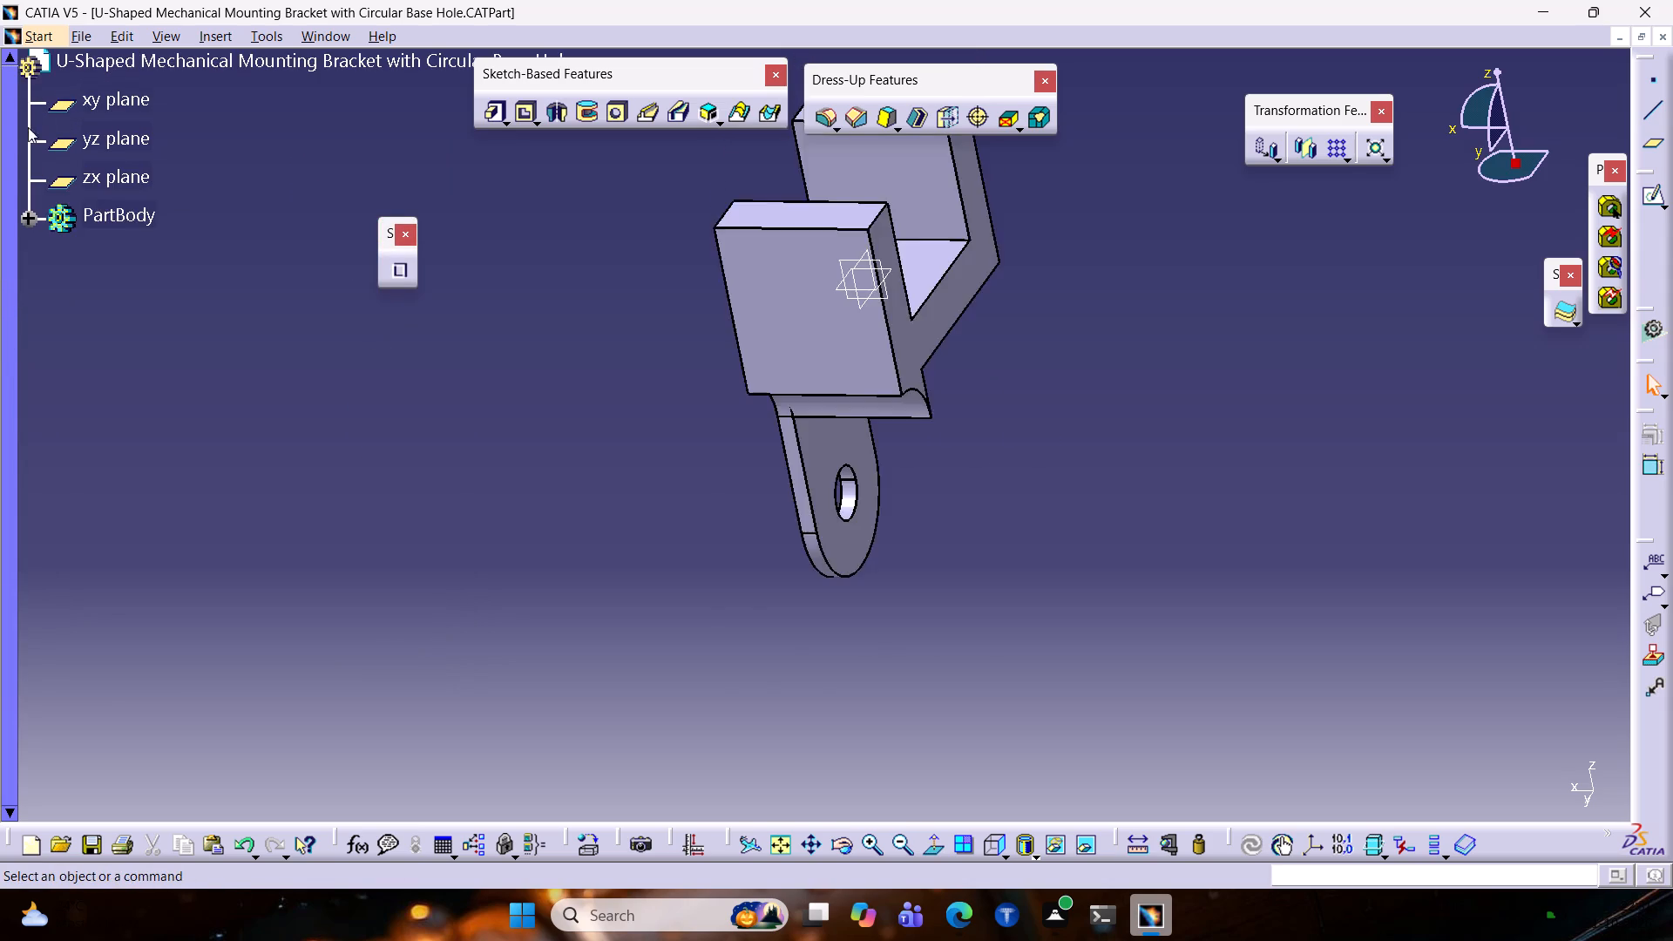
{"action": "left_click", "coordinate": [28, 218]}
{"action": "double_click", "coordinate": [152, 367]}
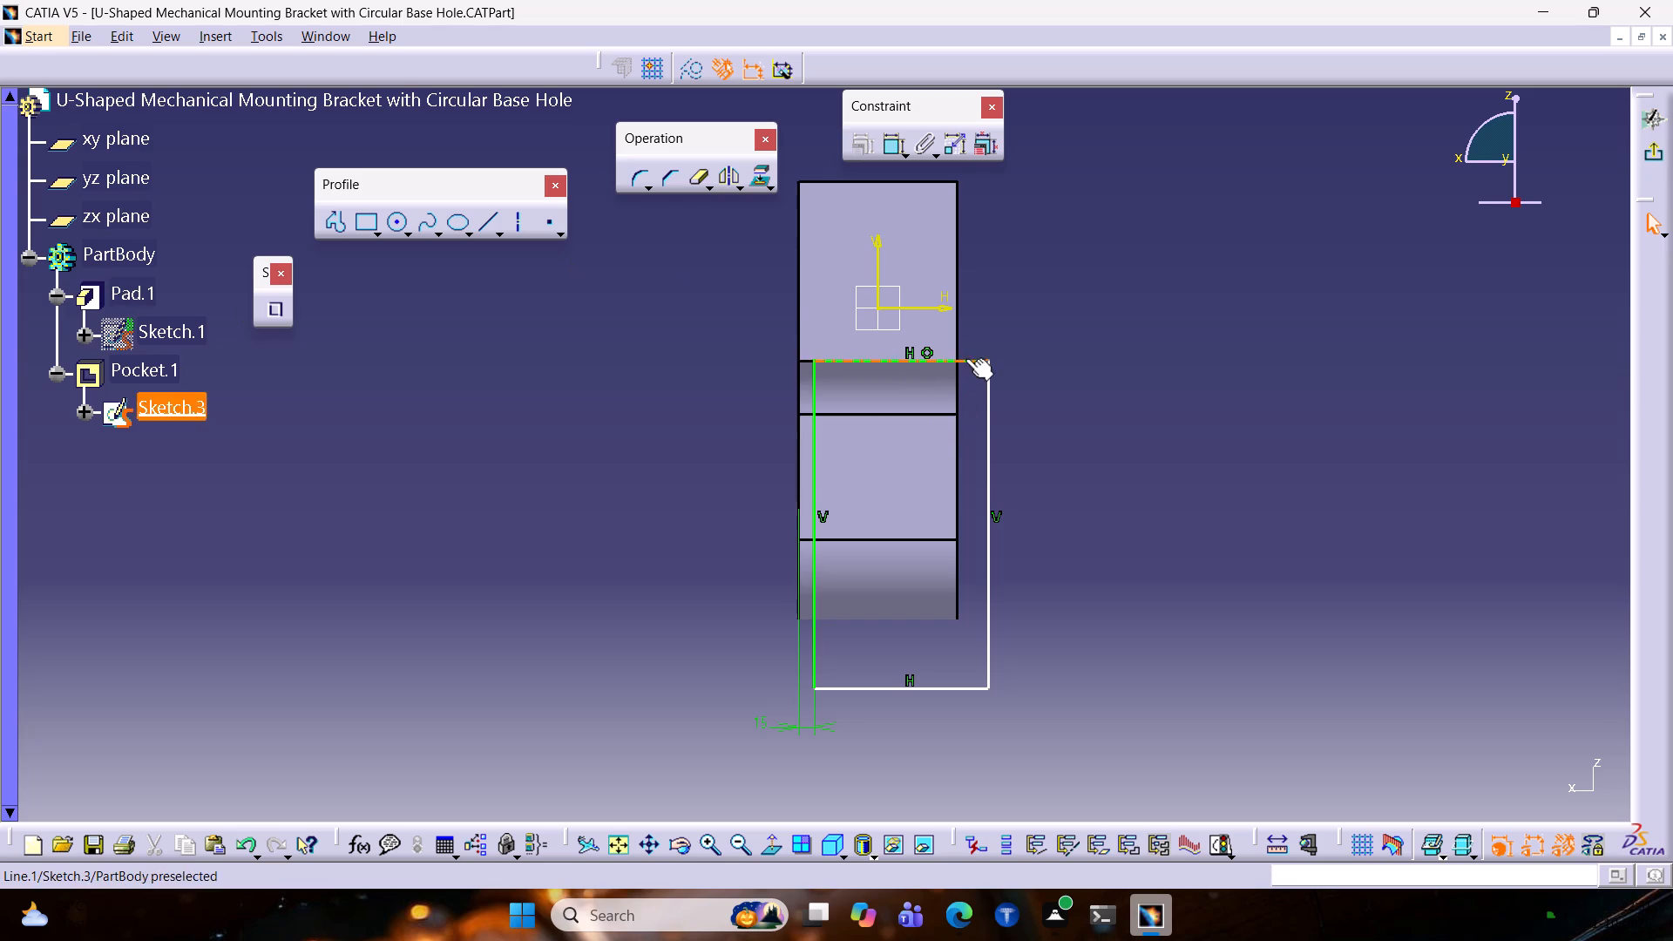
{"action": "middle_click_drag", "start_coordinate": [1006, 423], "coordinate": [979, 411]}
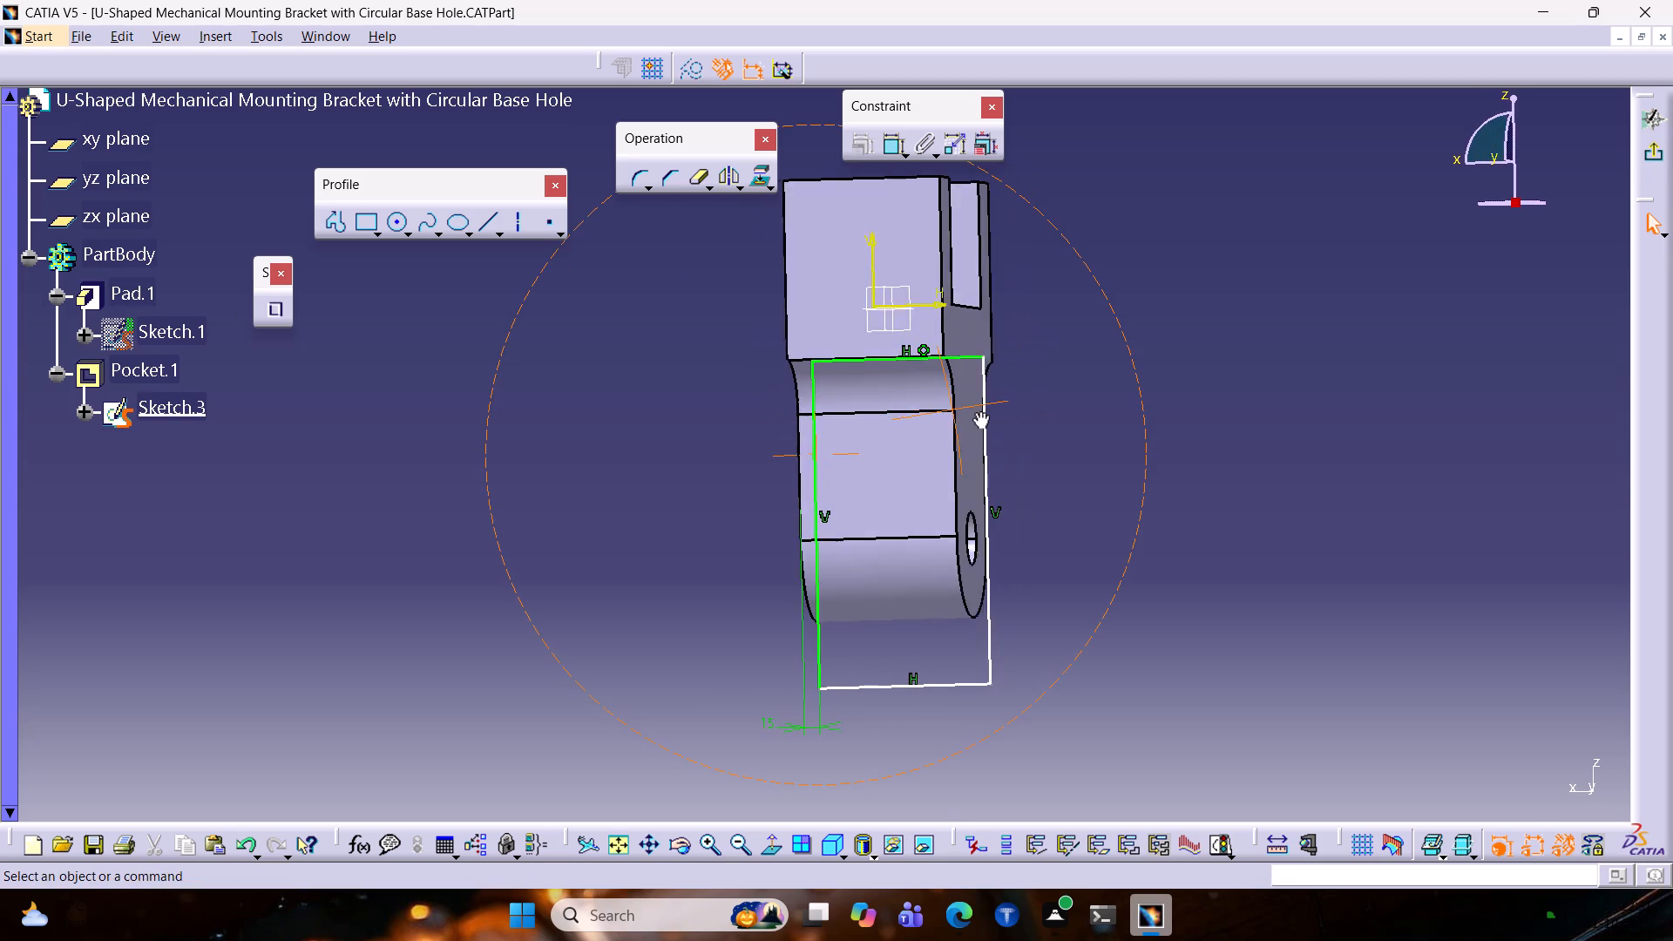
{"action": "middle_click_drag", "start_coordinate": [979, 411], "coordinate": [988, 413]}
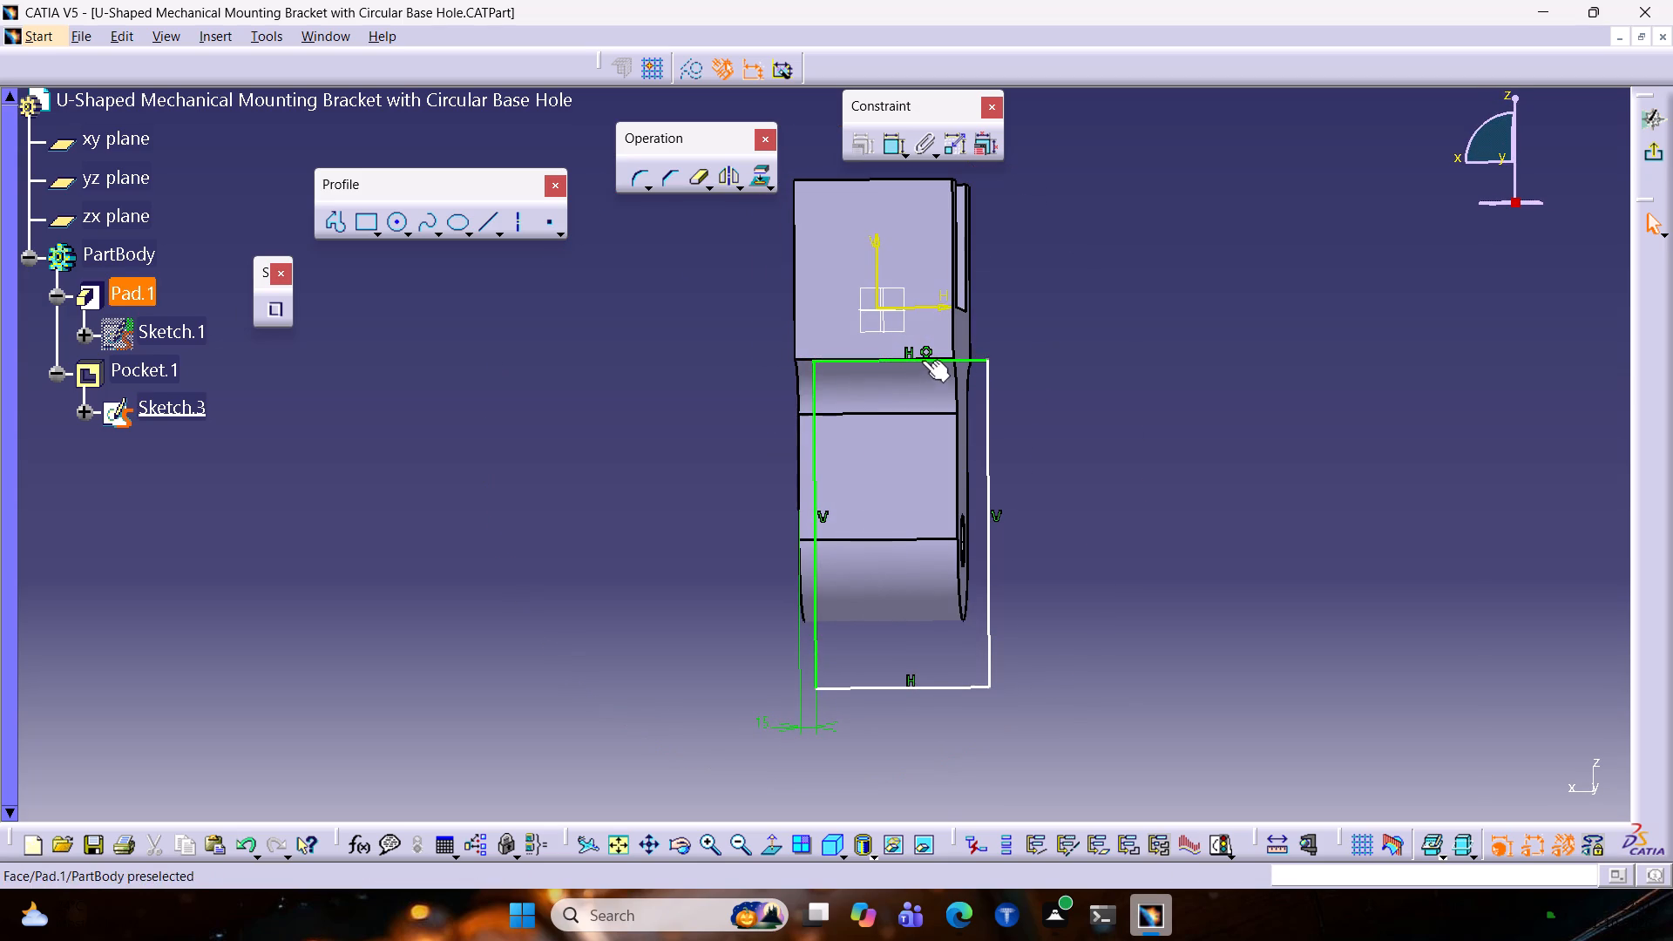
{"action": "left_click", "coordinate": [922, 360]}
{"action": "left_click", "coordinate": [1661, 149]}
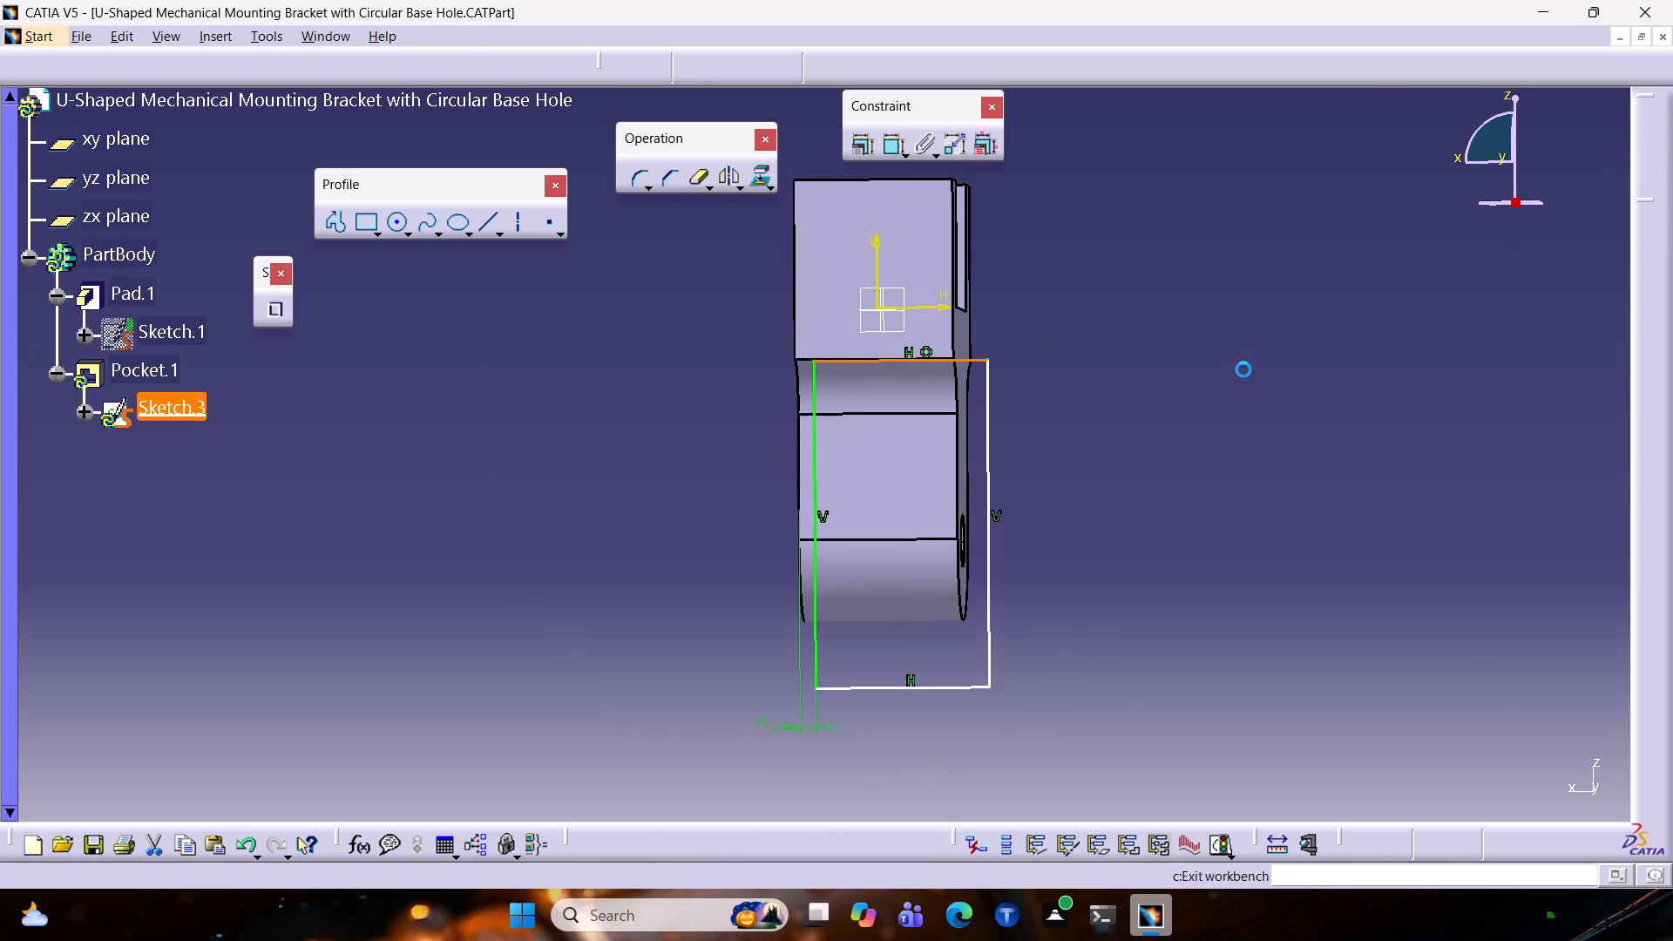
{"action": "left_click", "coordinate": [904, 393]}
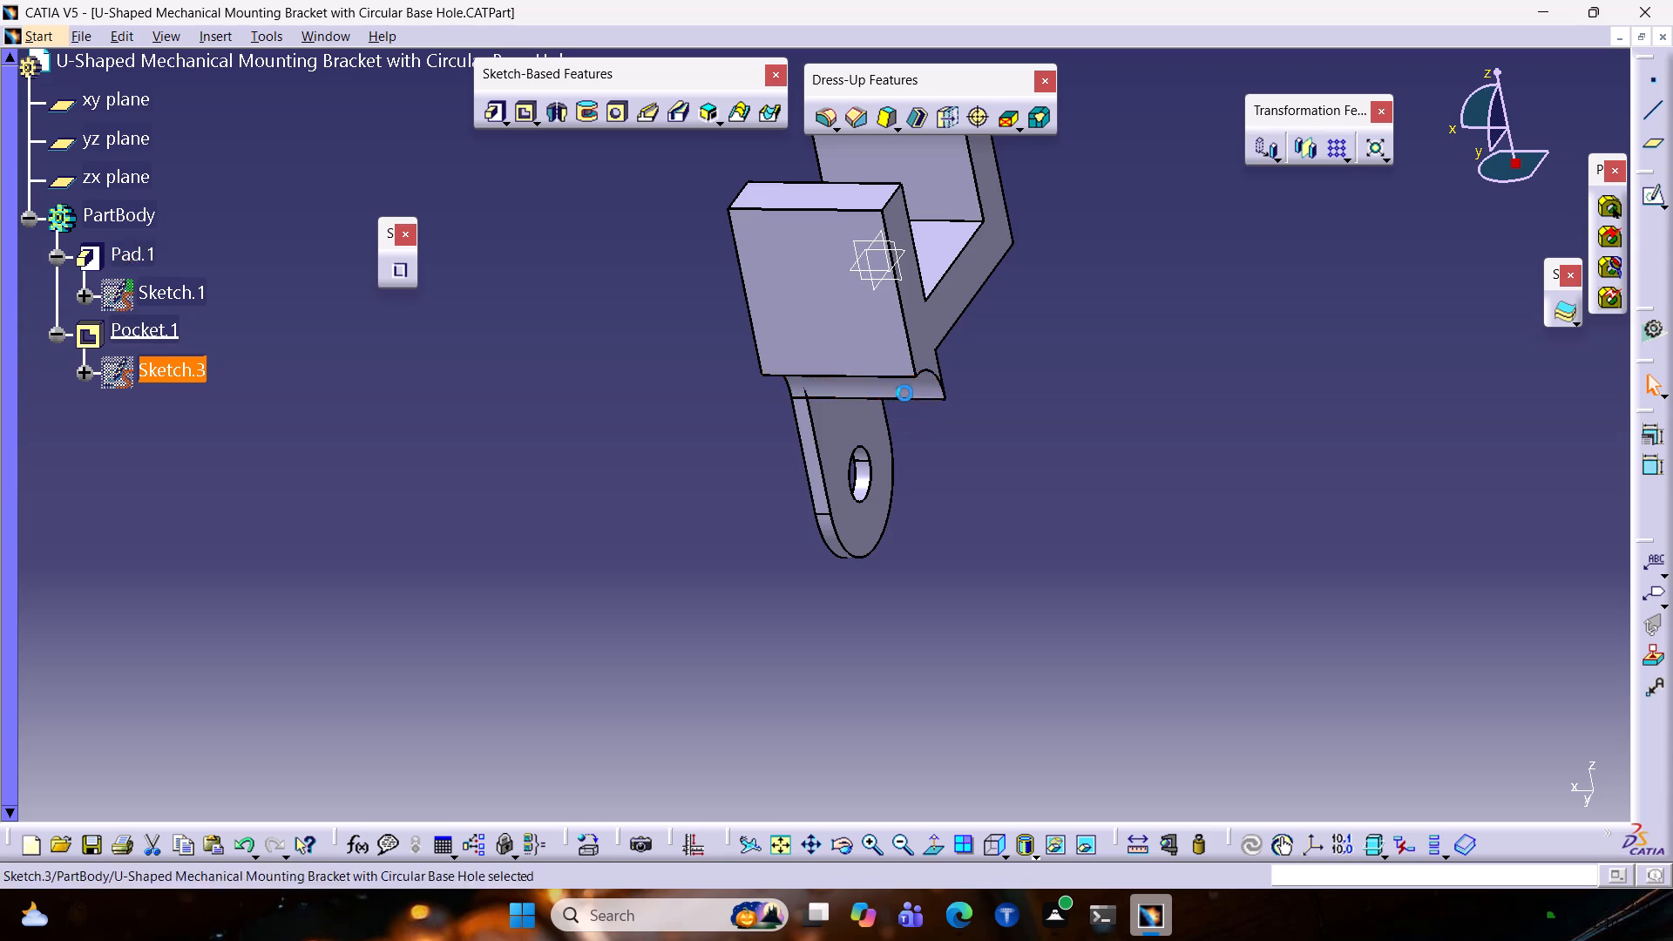
{"action": "middle_click_drag", "start_coordinate": [944, 486], "coordinate": [941, 477], "text": "ctrl"}
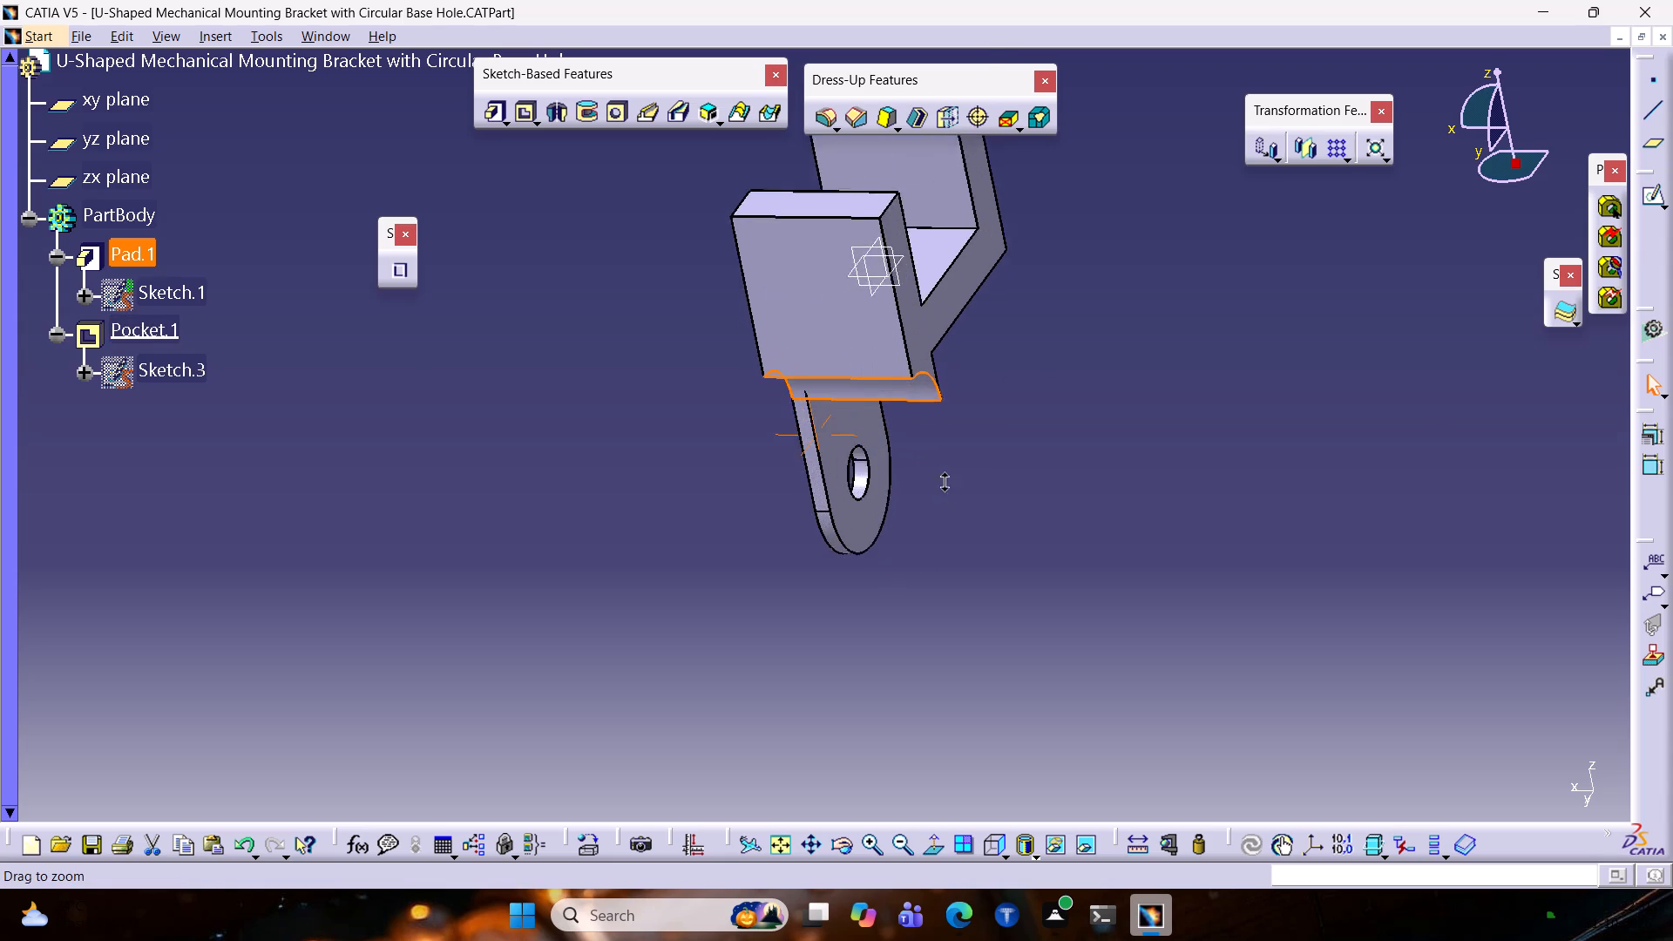
{"action": "middle_click_drag", "start_coordinate": [941, 477], "coordinate": [942, 477], "text": "ctrl"}
Search the document files for "or" and open the ortho 1 part as a reference.
{"action": "left_click", "coordinate": [202, 32]}
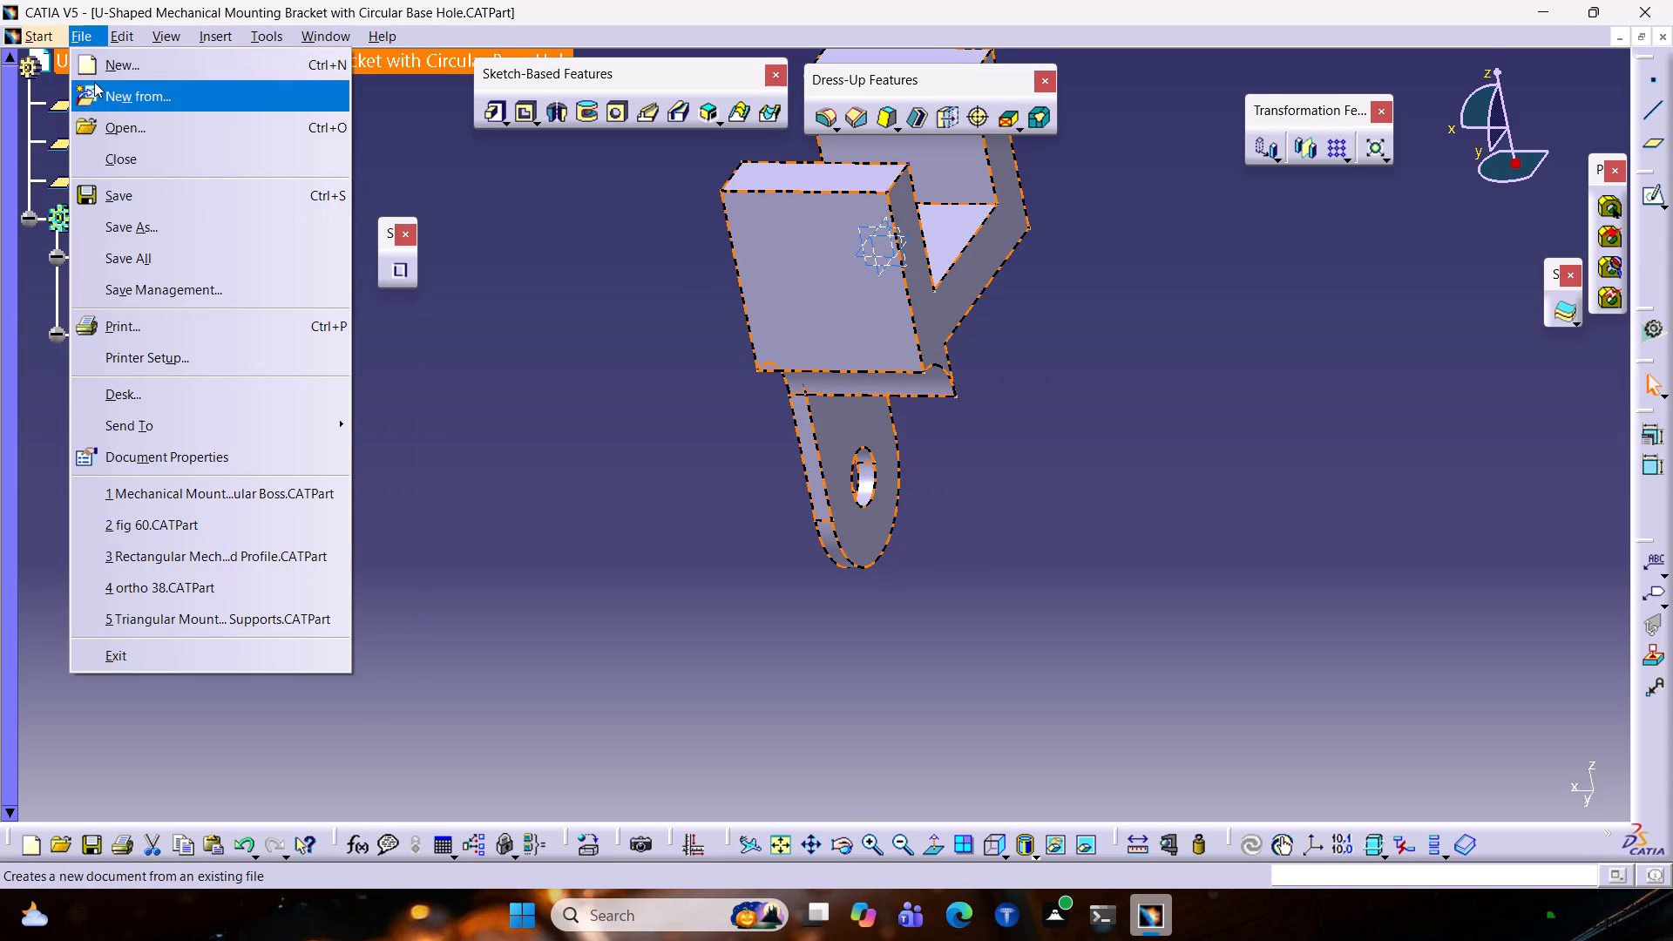
{"action": "left_click", "coordinate": [116, 128]}
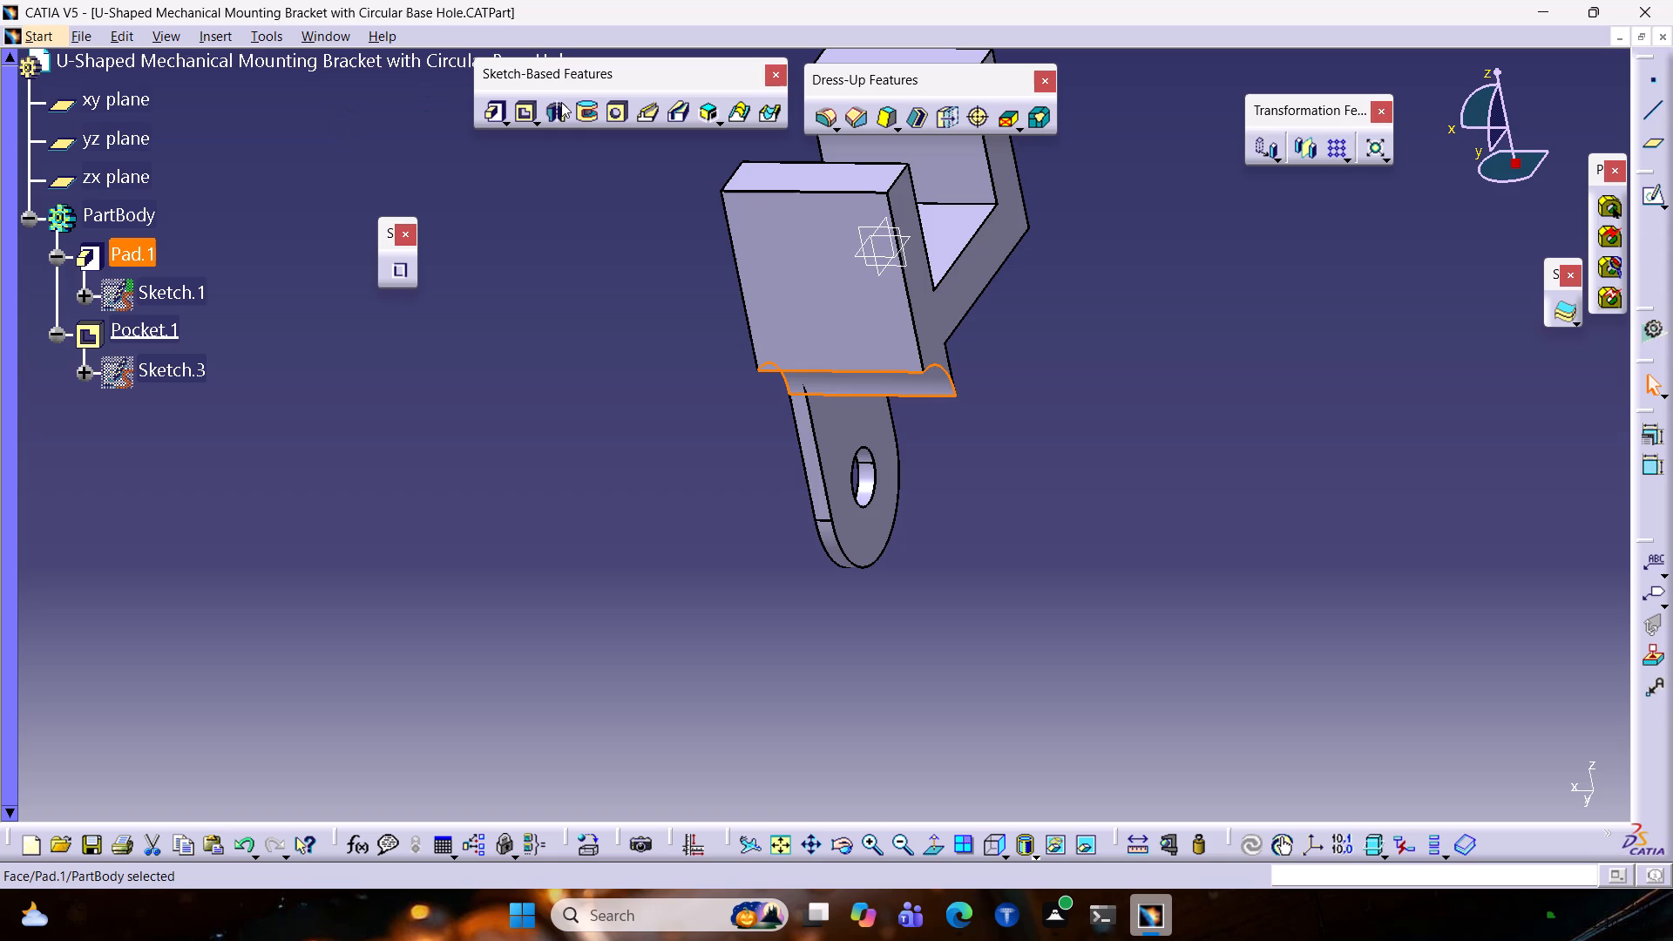
{"action": "left_click", "coordinate": [1201, 213]}
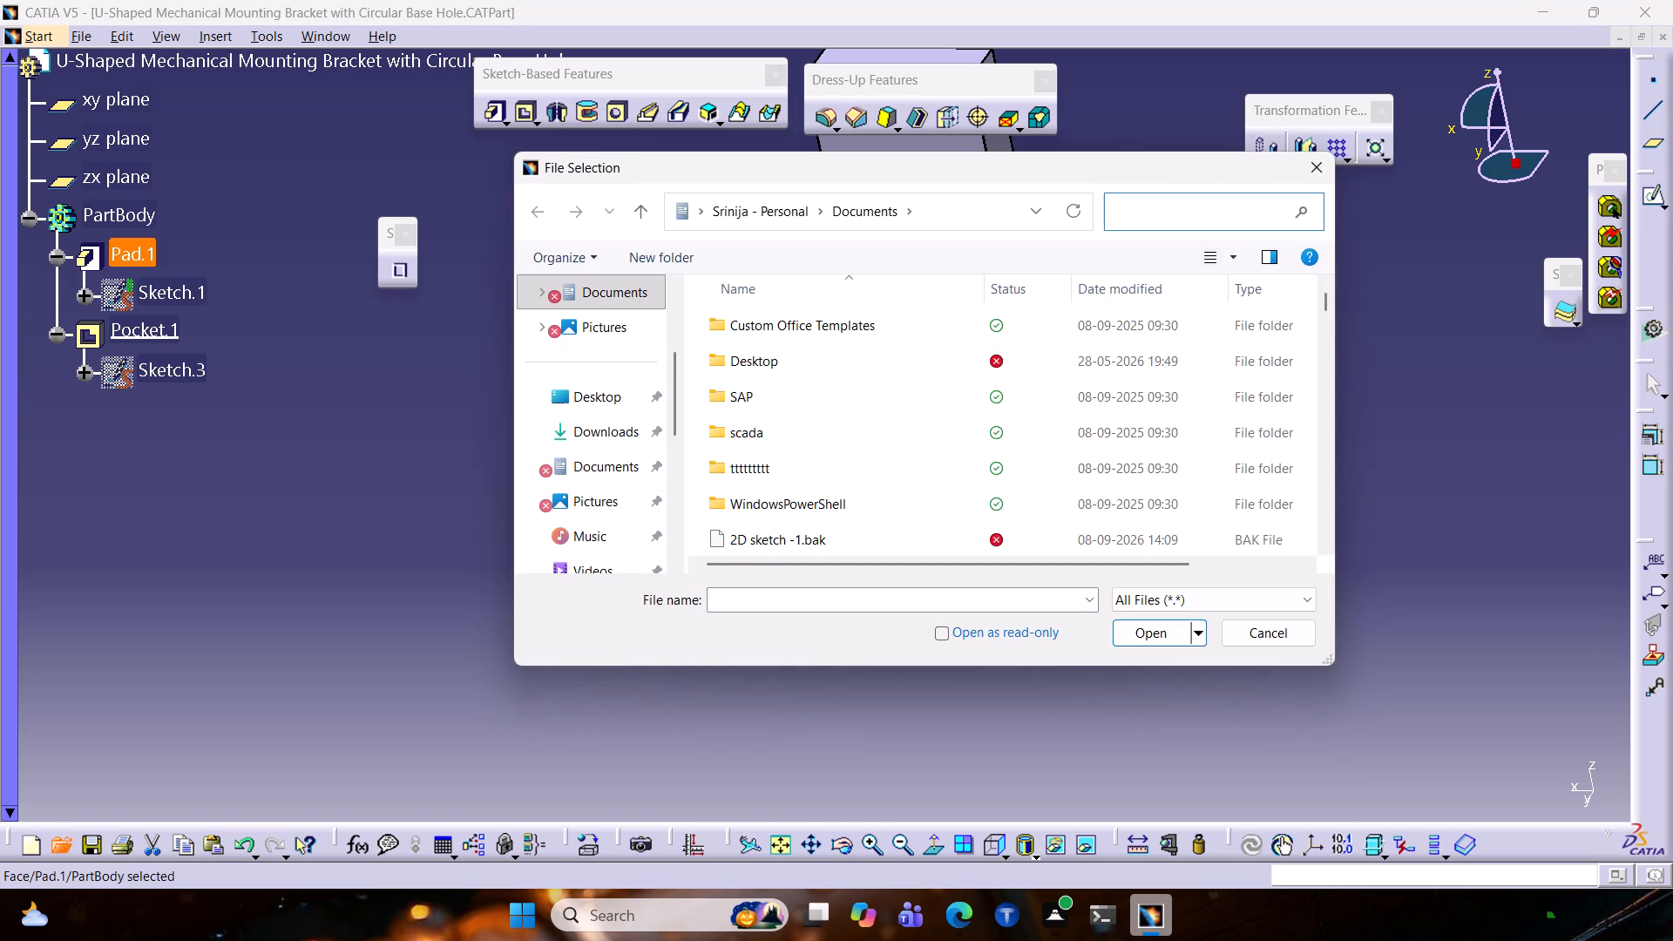
{"action": "type", "text": "or"}
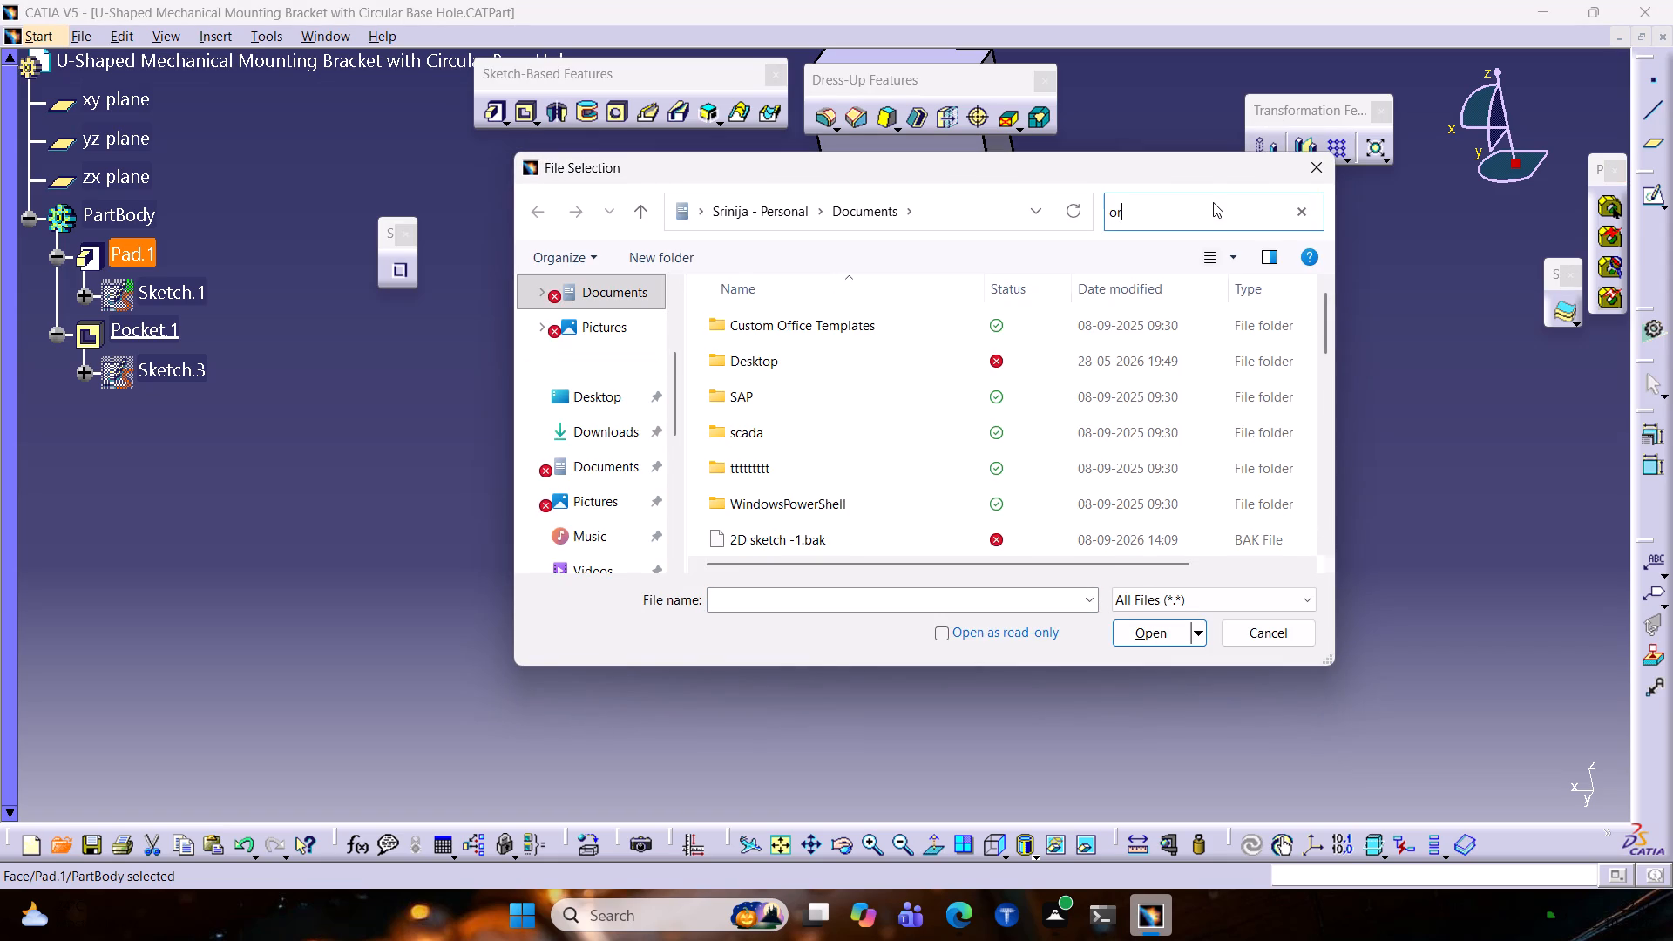
{"action": "left_click", "coordinate": [979, 295]}
{"action": "left_click", "coordinate": [1126, 641]}
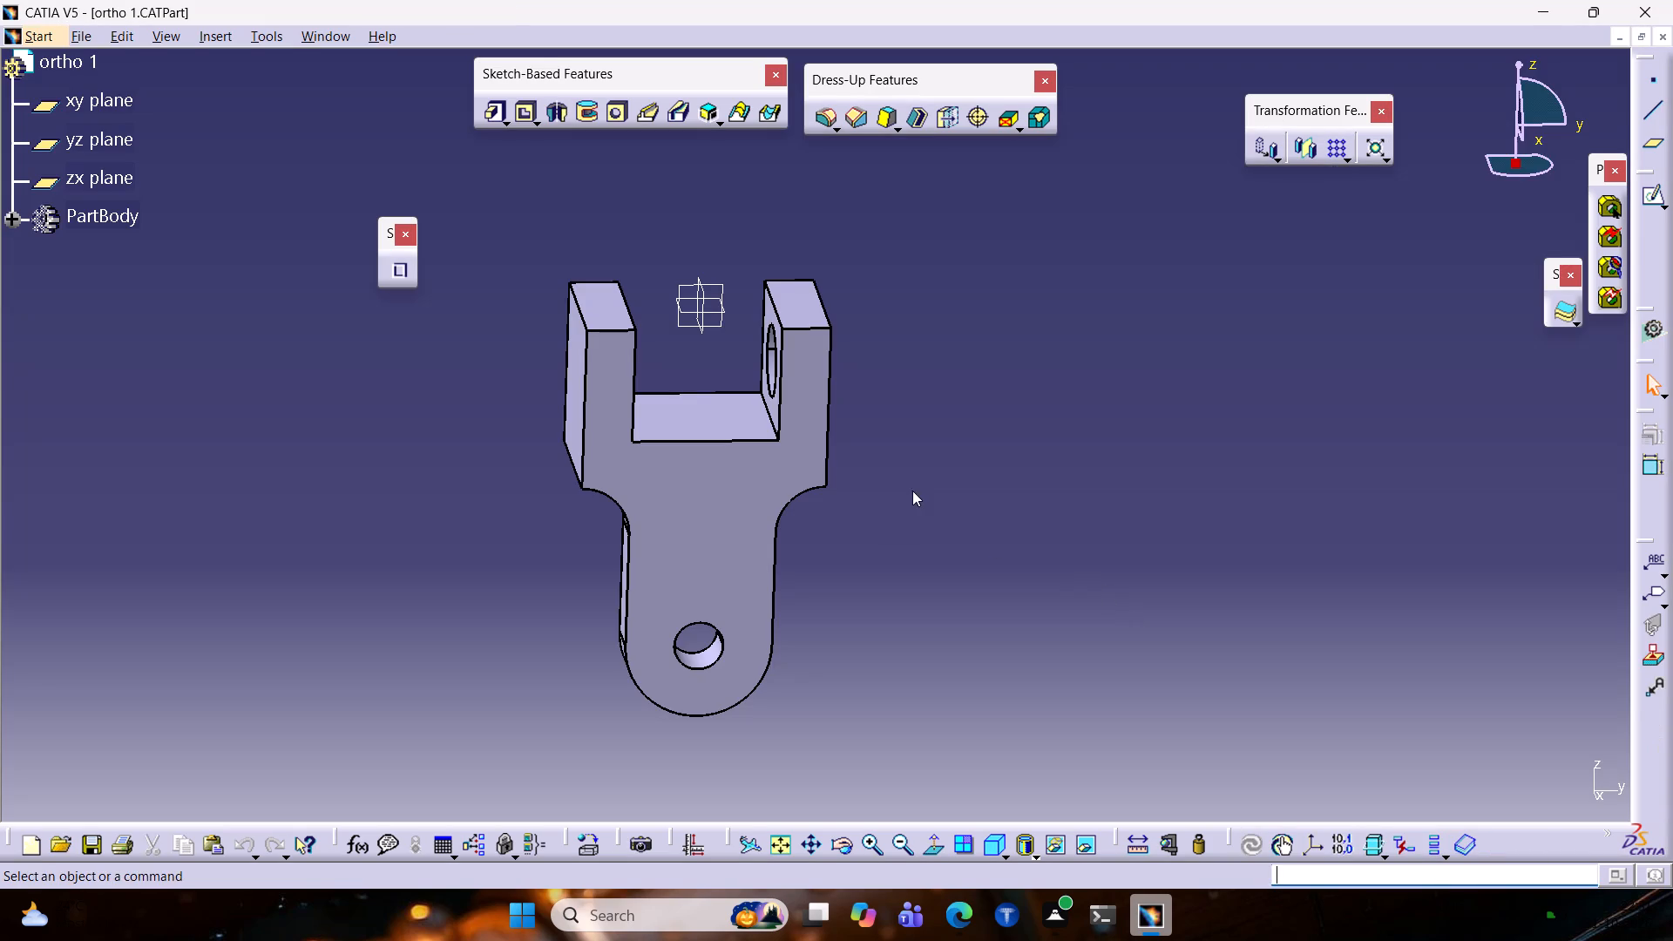
Open the base pad's profile sketch in ortho 1 to examine its dimensions.
{"action": "middle_click_drag", "start_coordinate": [851, 559], "coordinate": [468, 531]}
{"action": "left_click", "coordinate": [10, 220]}
{"action": "double_click", "coordinate": [138, 303]}
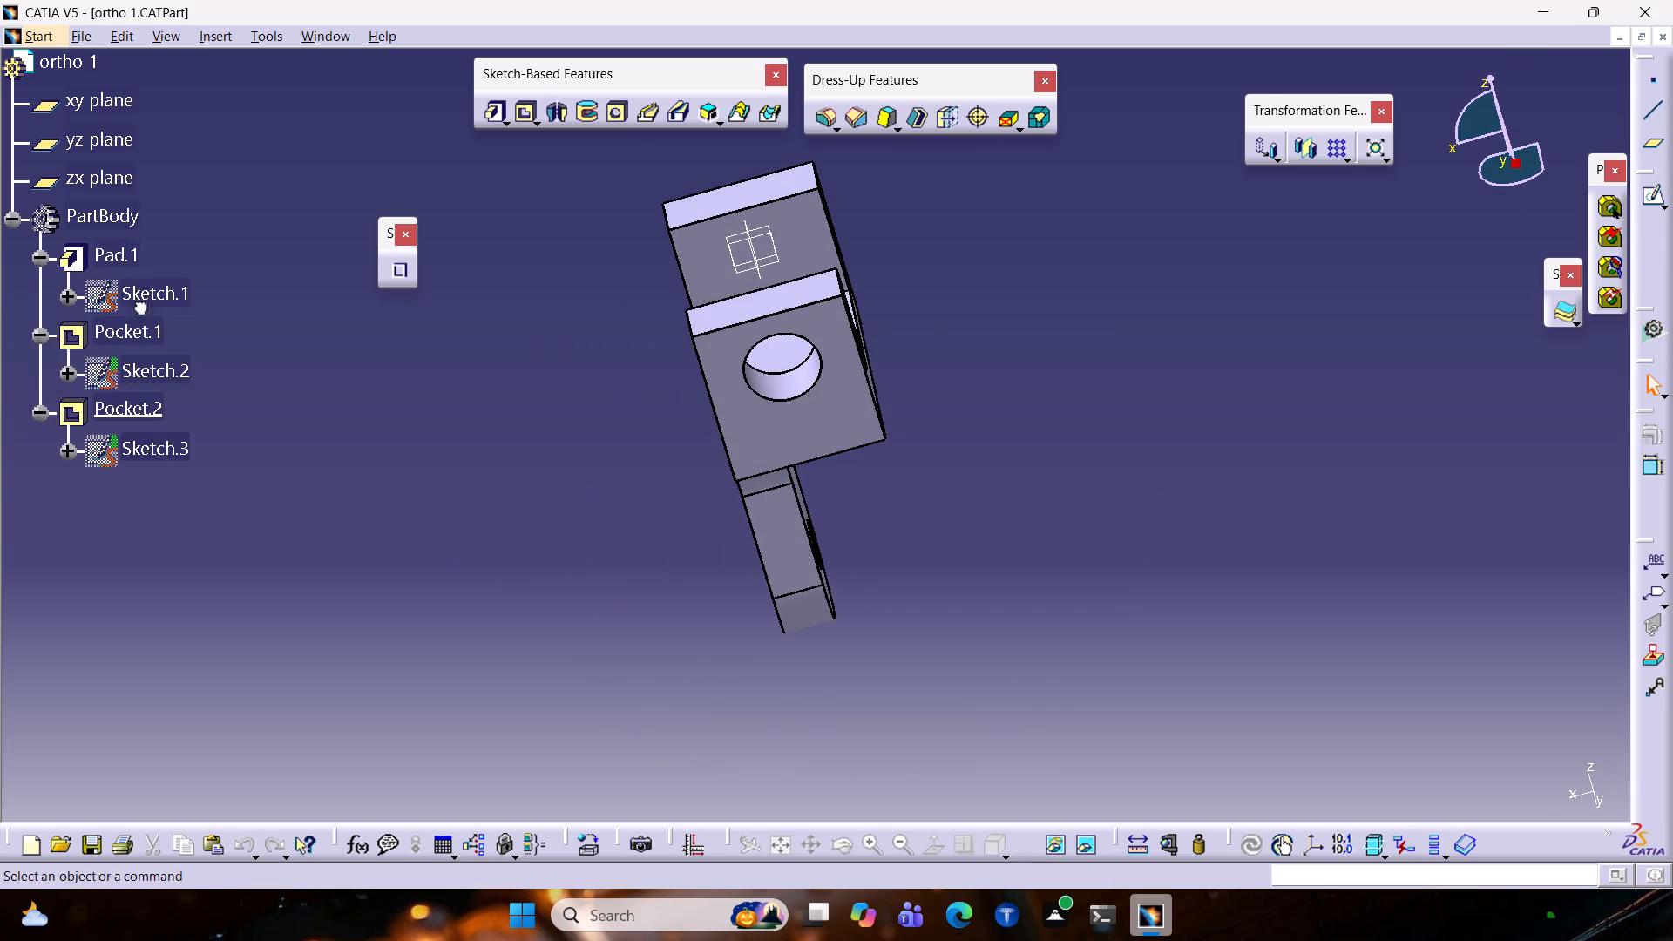
{"action": "double_click", "coordinate": [146, 300]}
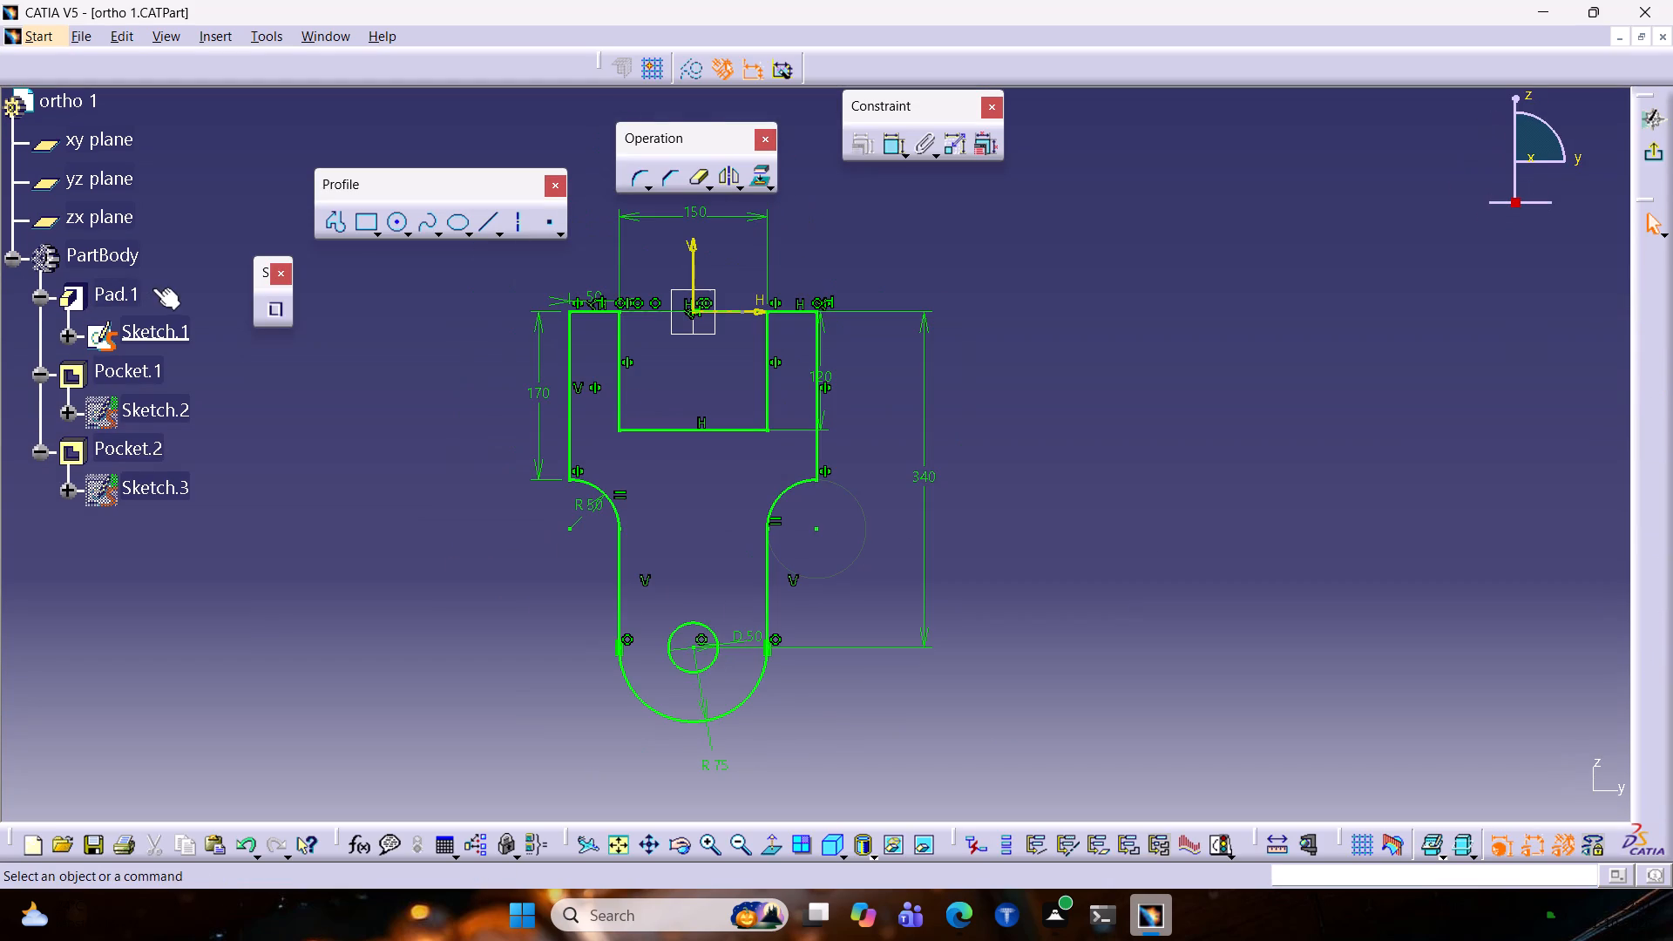
Examine the base pad's length and mirrored extent in its definition, leaving the settings unmodified.
{"action": "double_click", "coordinate": [109, 288]}
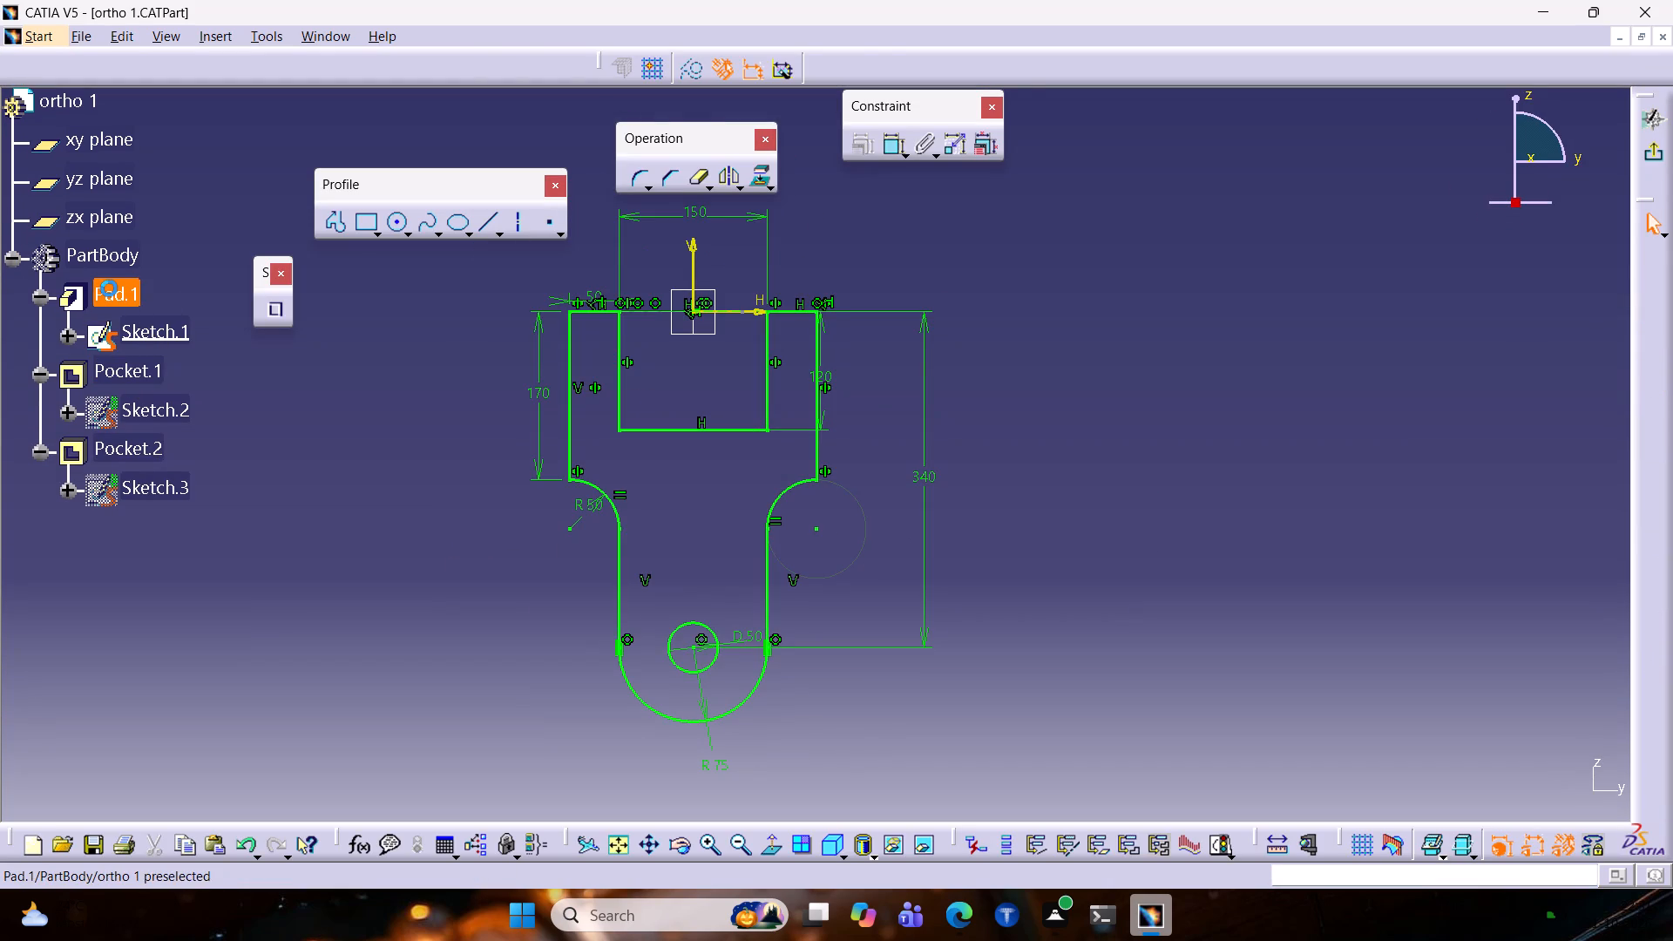
{"action": "double_click", "coordinate": [841, 352]}
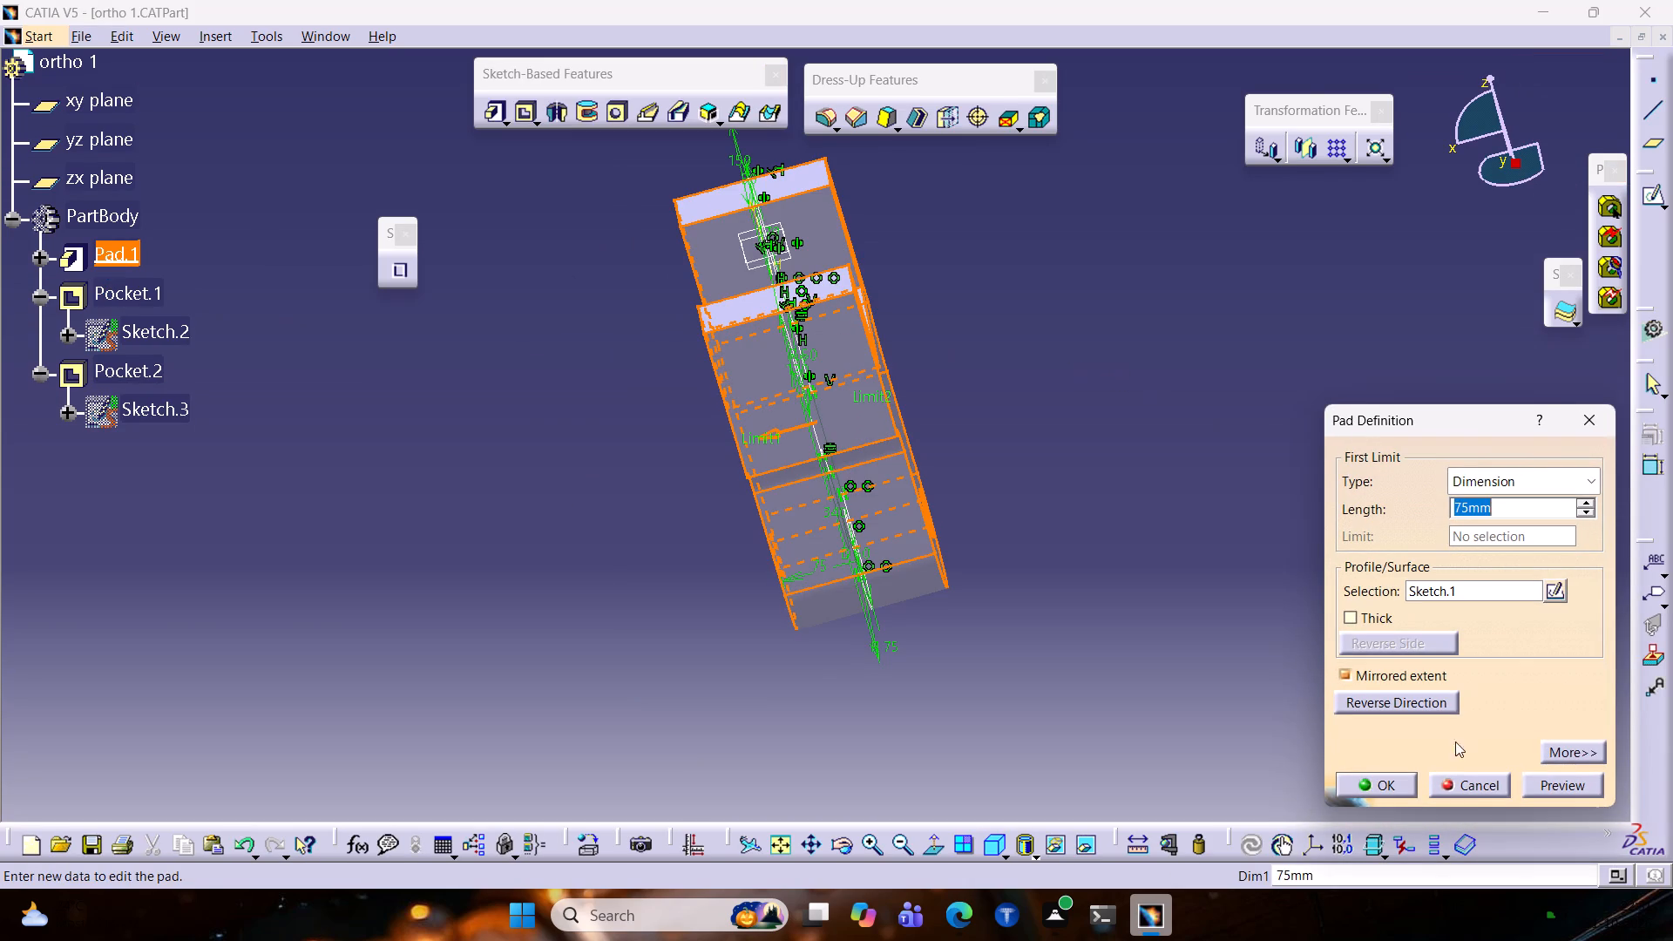
{"action": "left_click", "coordinate": [1193, 481]}
{"action": "middle_click", "coordinate": [861, 453], "text": "ctrl"}
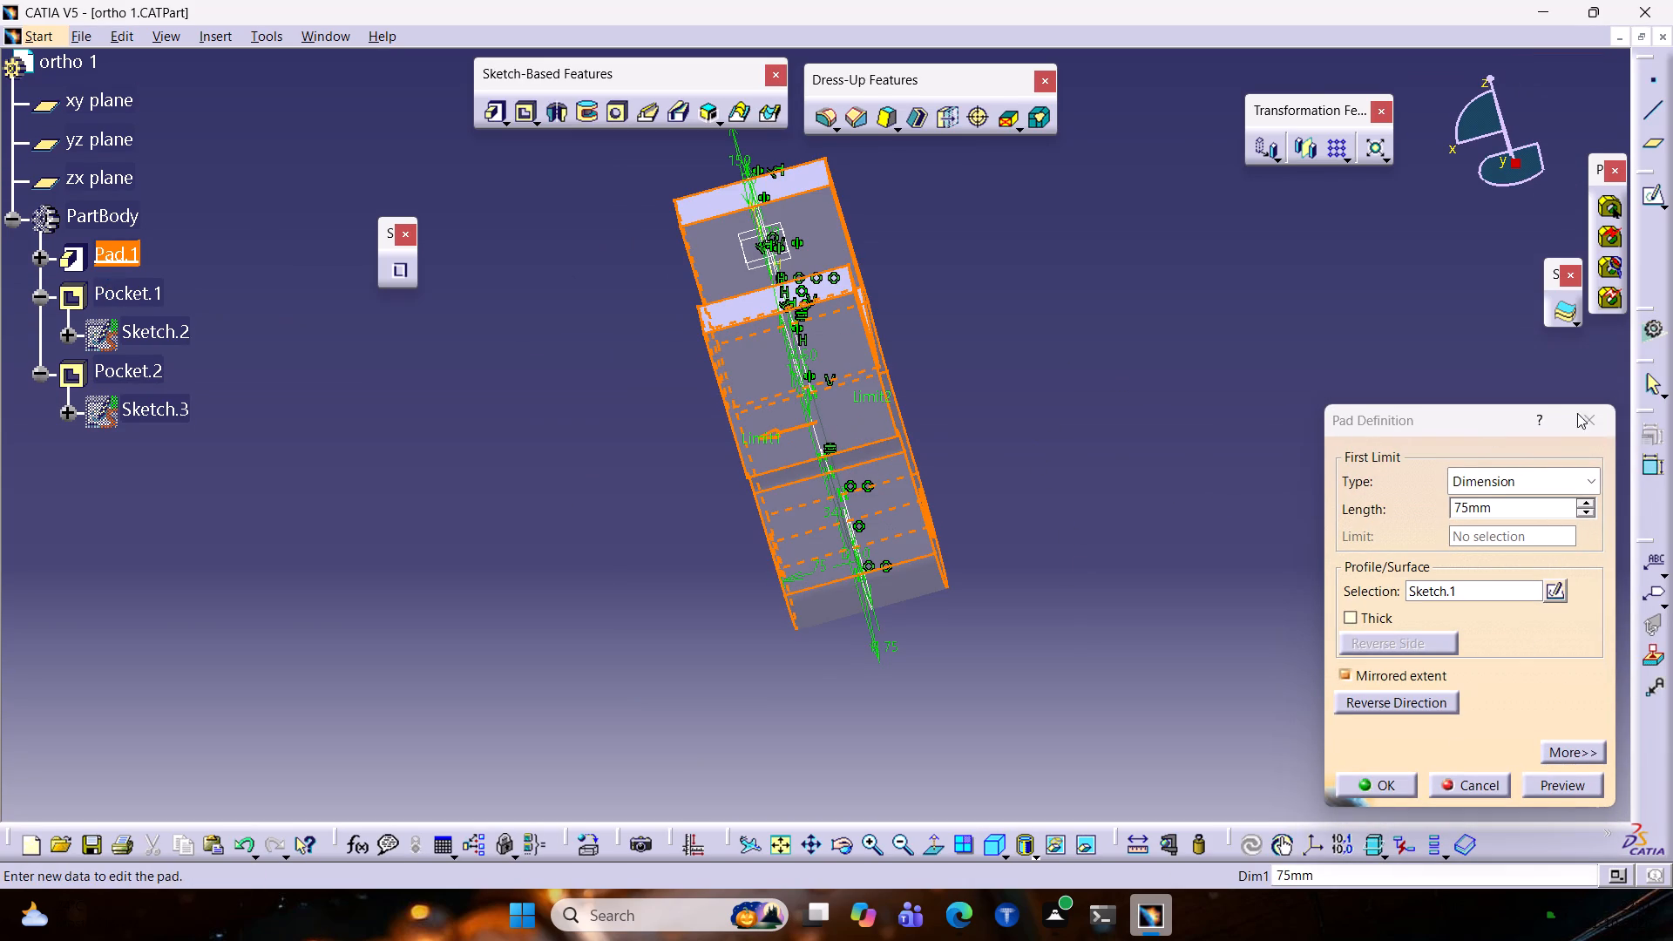
{"action": "left_click", "coordinate": [1577, 412]}
{"action": "middle_click_drag", "start_coordinate": [999, 538], "coordinate": [958, 416]}
{"action": "scroll", "coordinate": [958, 416], "scroll_direction": "down", "scroll_amount": 1}
{"action": "double_click", "coordinate": [799, 564]}
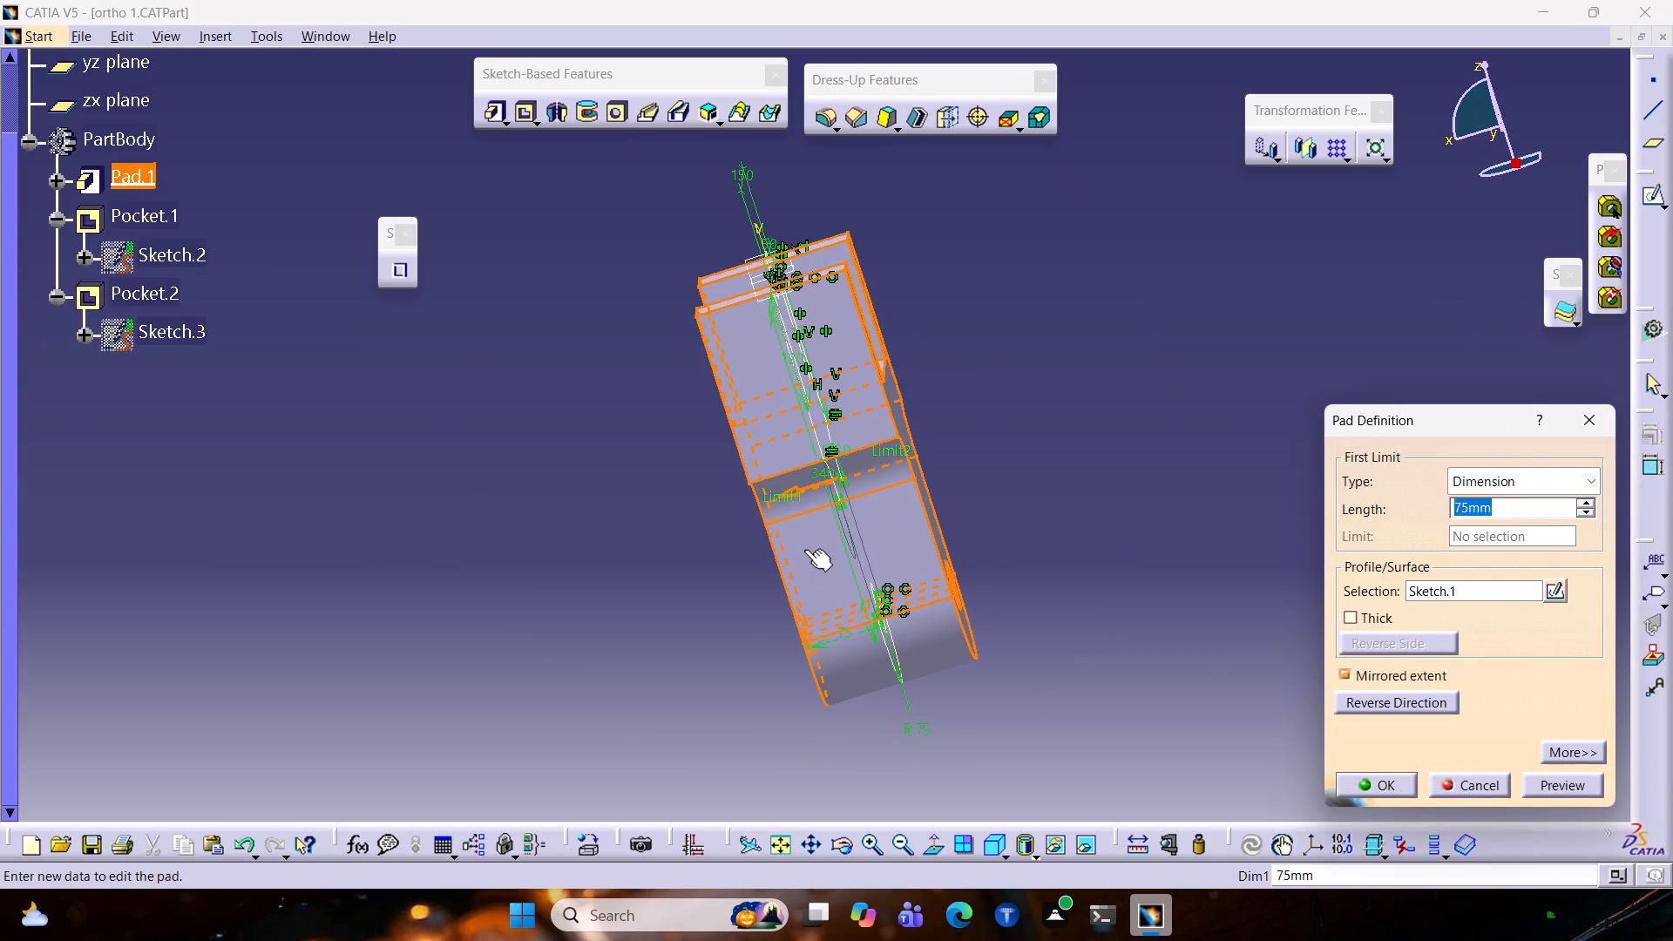
{"action": "left_click", "coordinate": [1572, 428]}
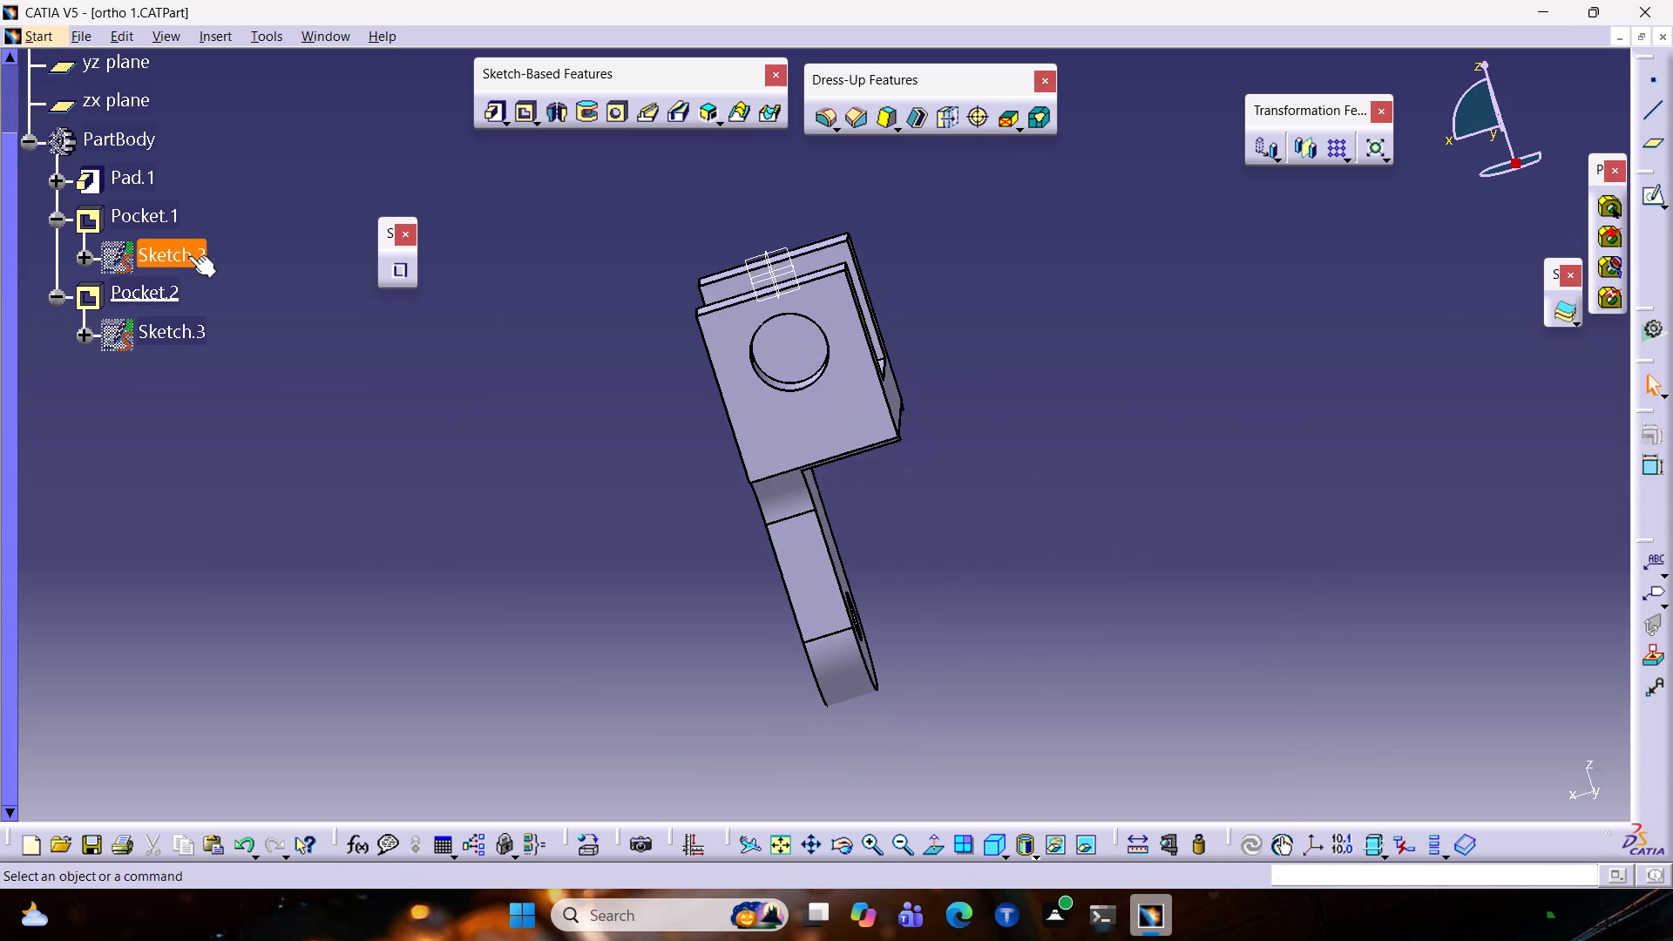
Examine the arm hole sketch and the lower cutout's sketch in ortho 1, and inspect the resulting cutout from several sides.
{"action": "double_click", "coordinate": [166, 330]}
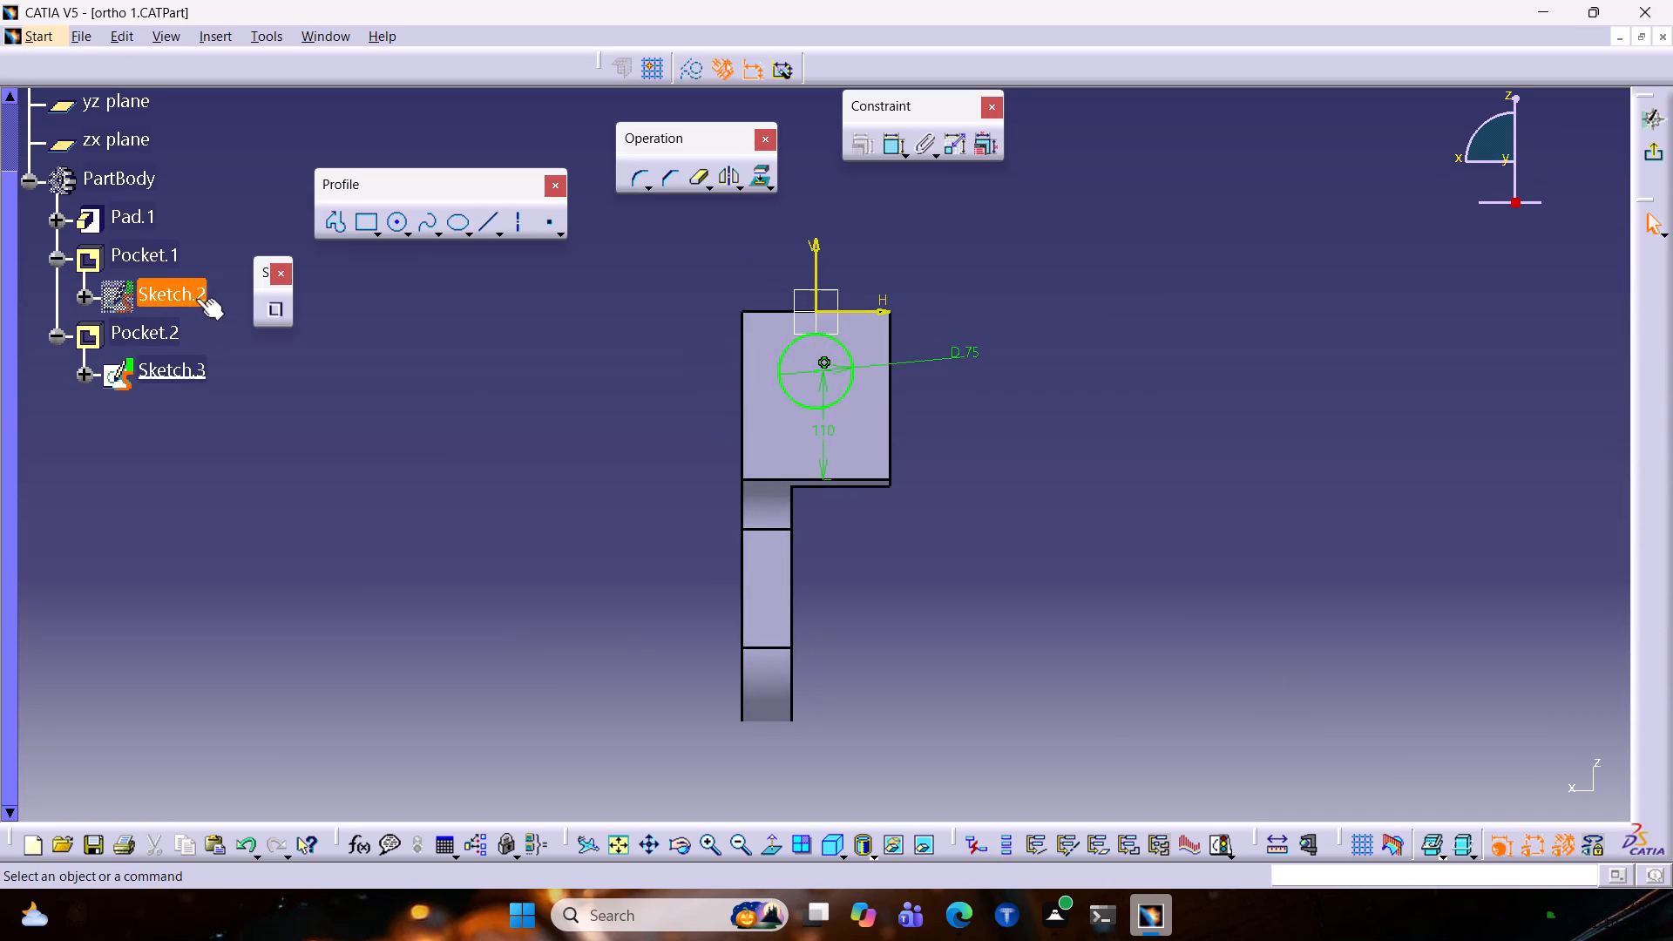
{"action": "double_click", "coordinate": [150, 298]}
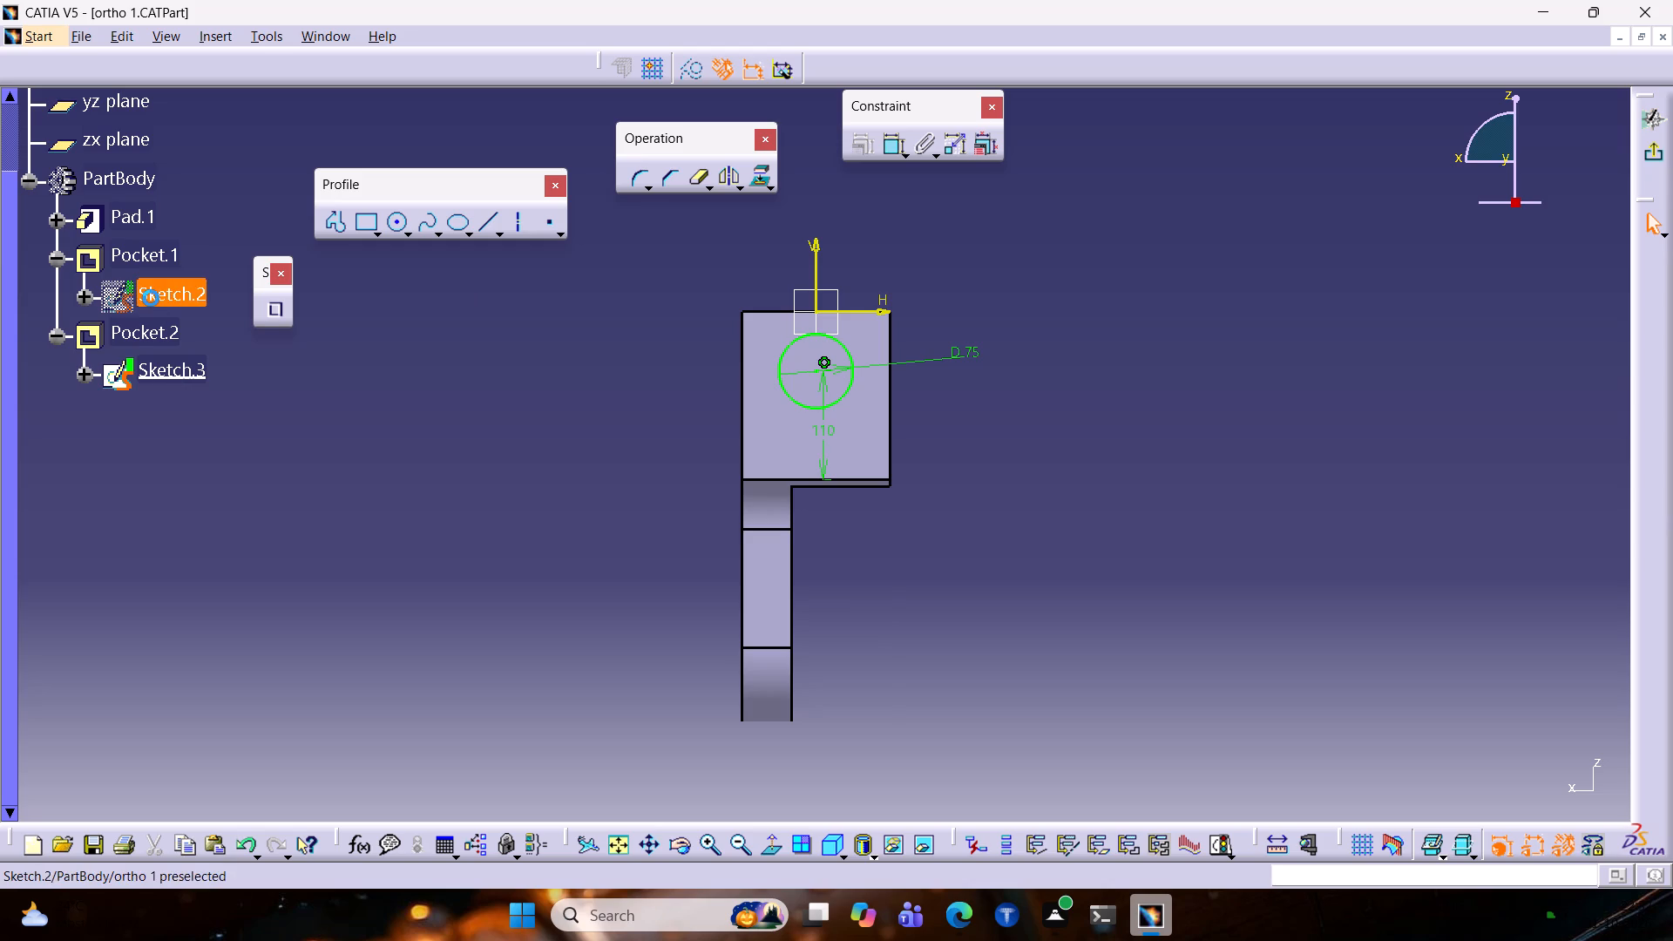
{"action": "middle_click_drag", "start_coordinate": [1043, 714], "coordinate": [947, 675]}
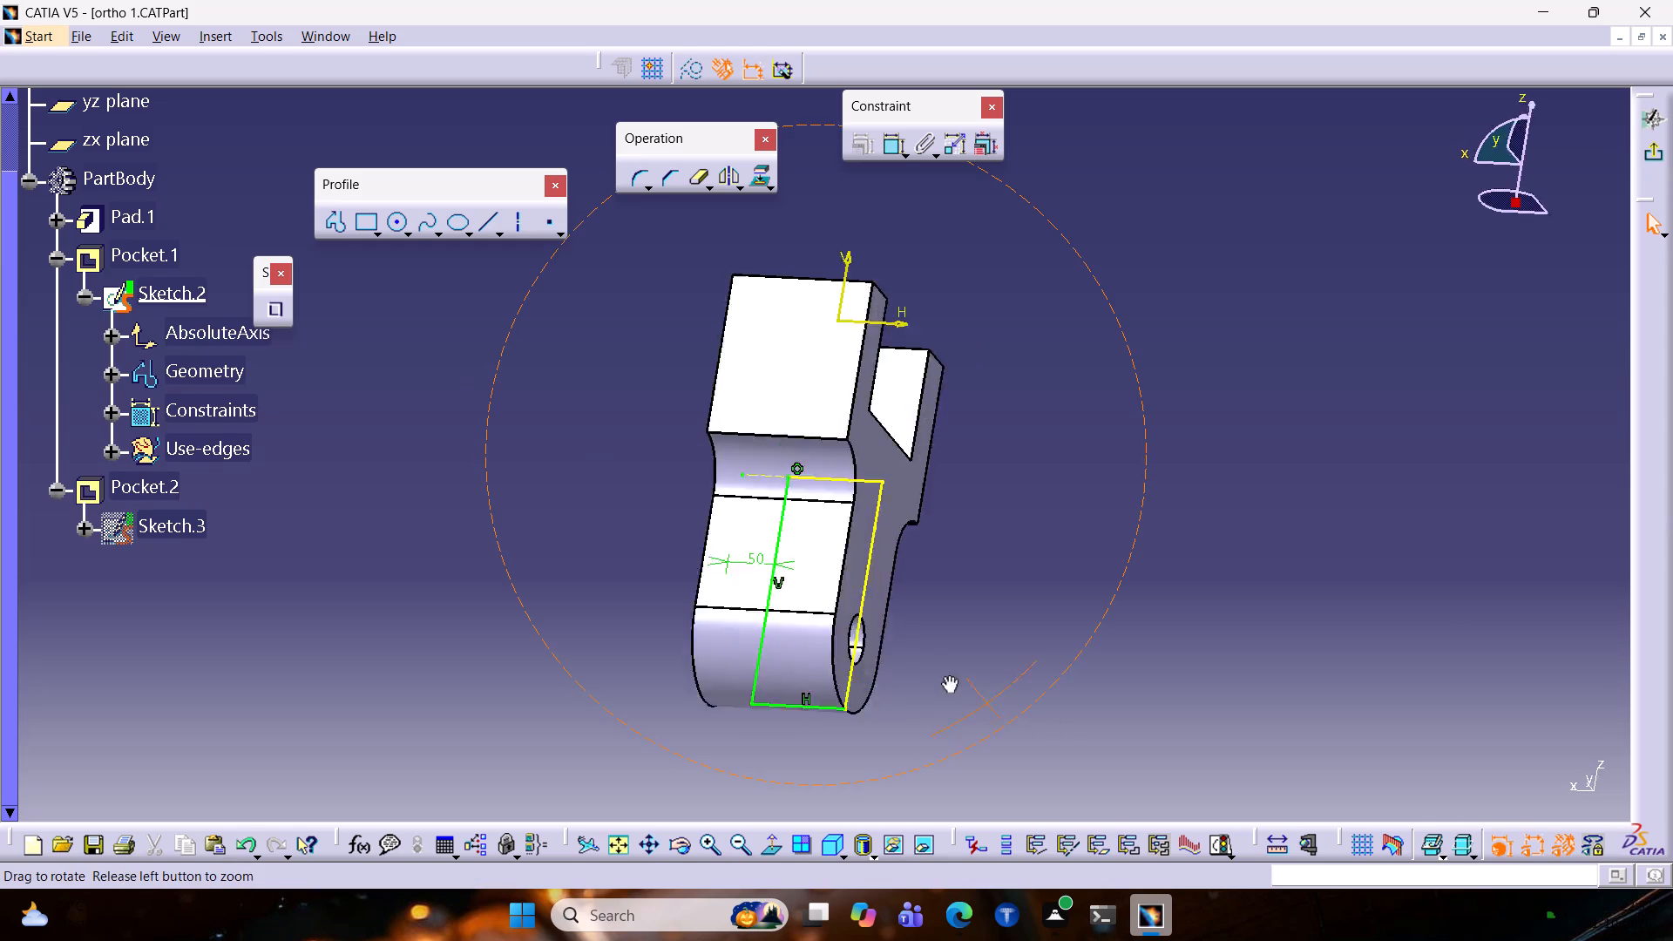
{"action": "middle_click_drag", "start_coordinate": [947, 675], "coordinate": [1177, 676]}
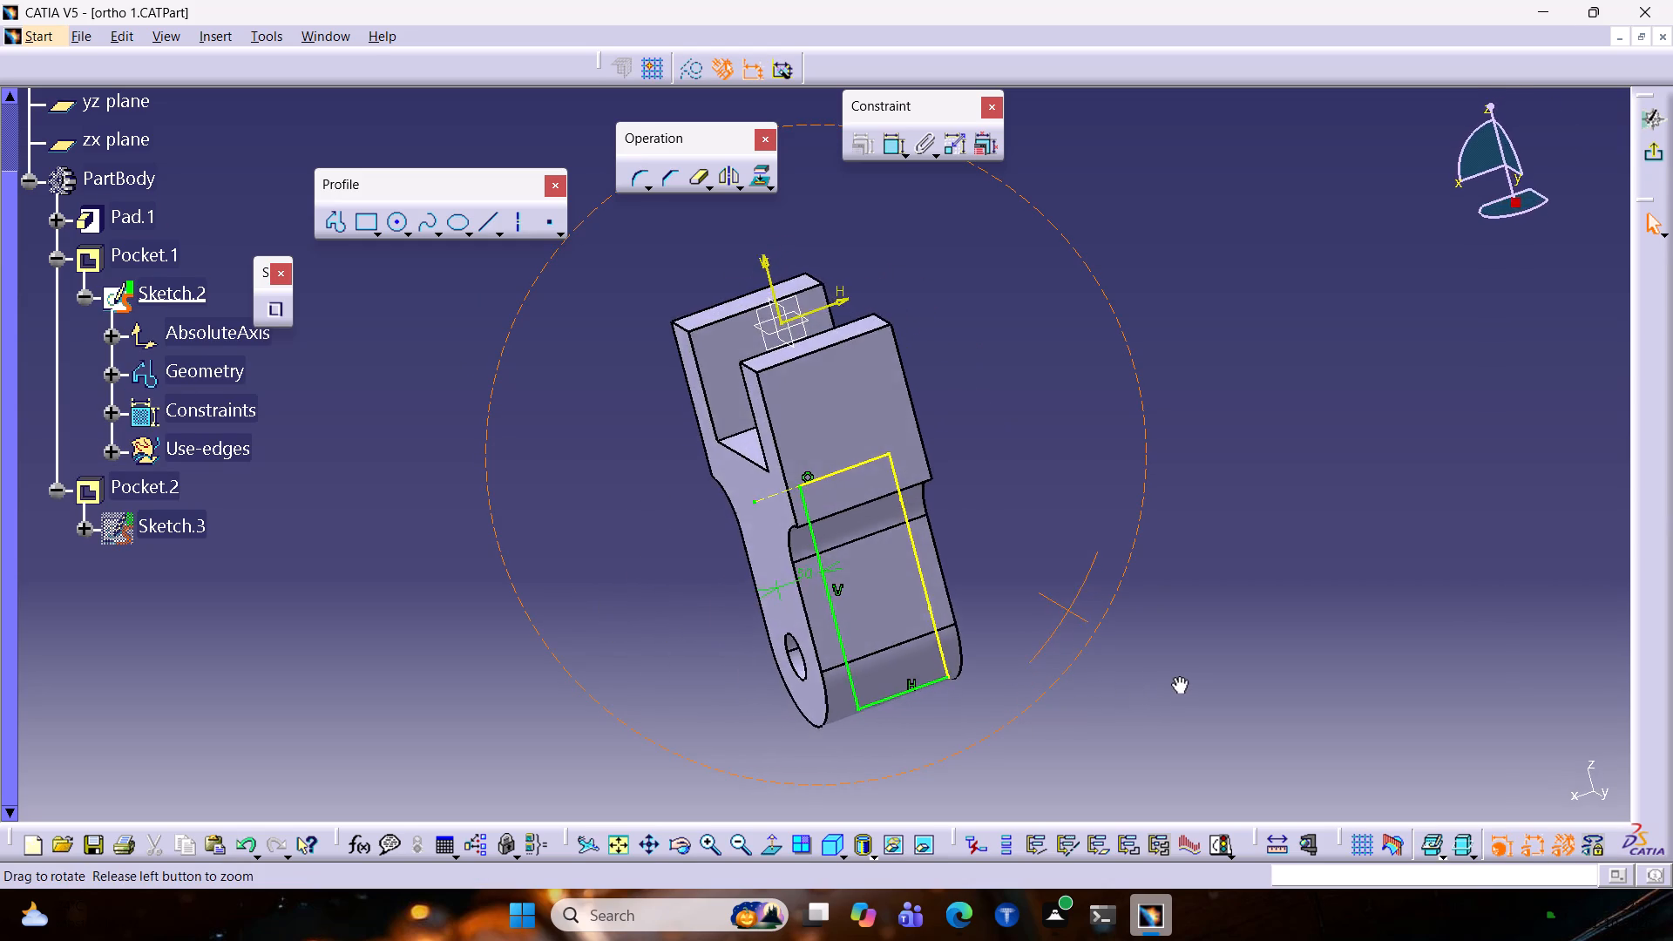
{"action": "middle_click_drag", "start_coordinate": [1177, 676], "coordinate": [1001, 659]}
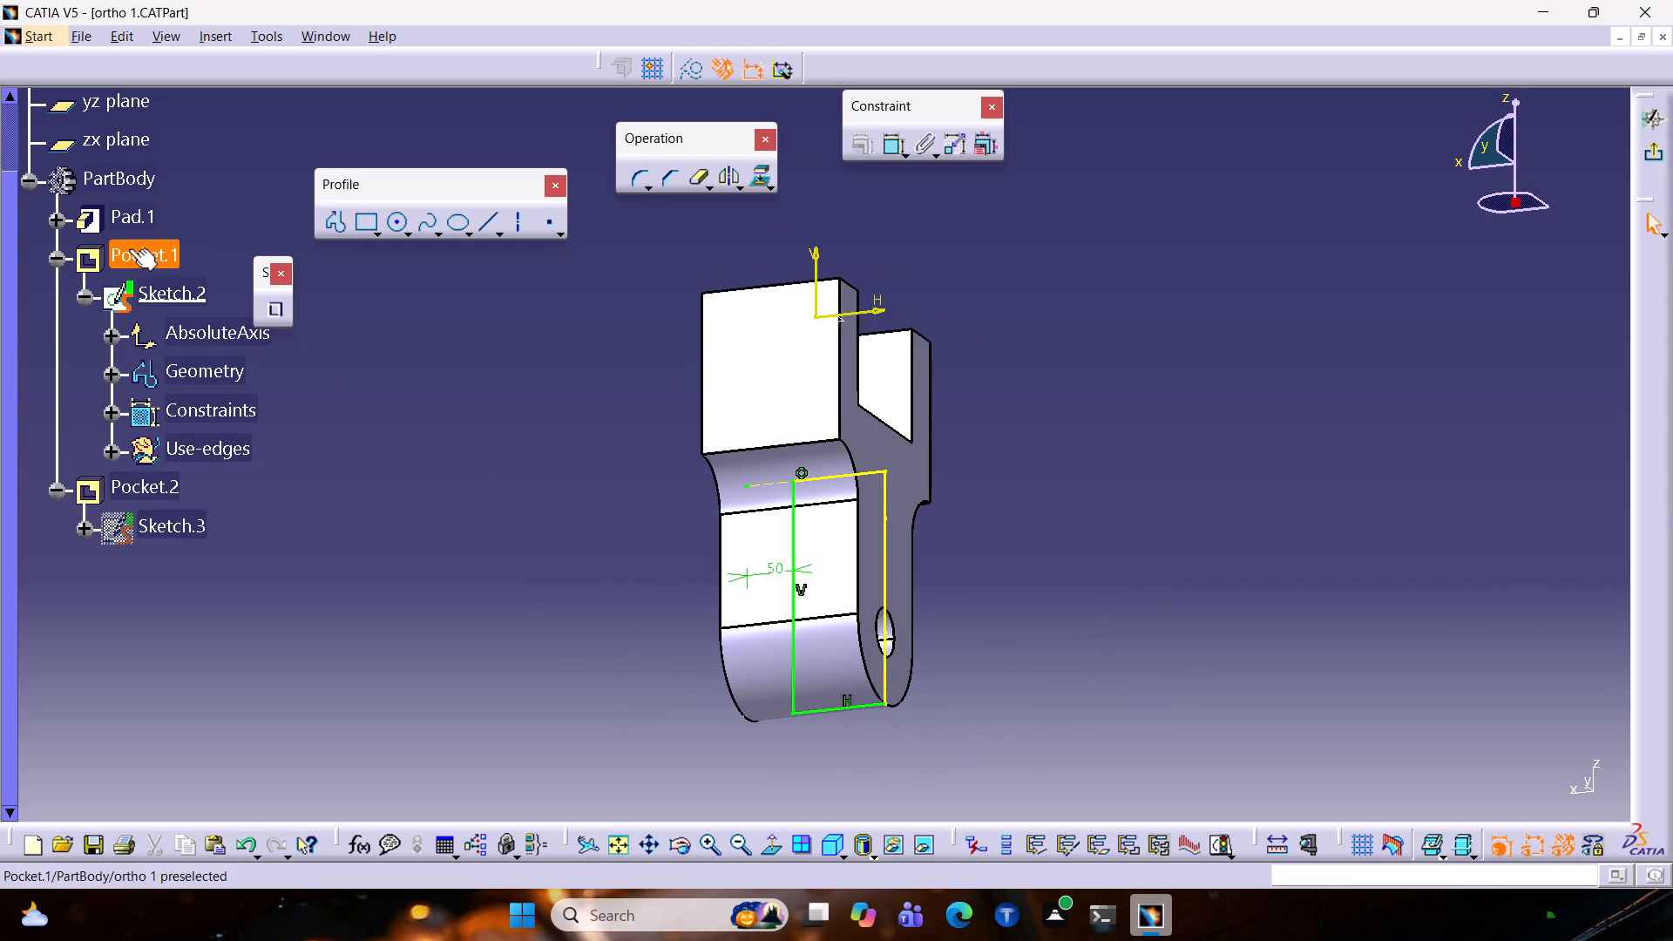
{"action": "double_click", "coordinate": [129, 248]}
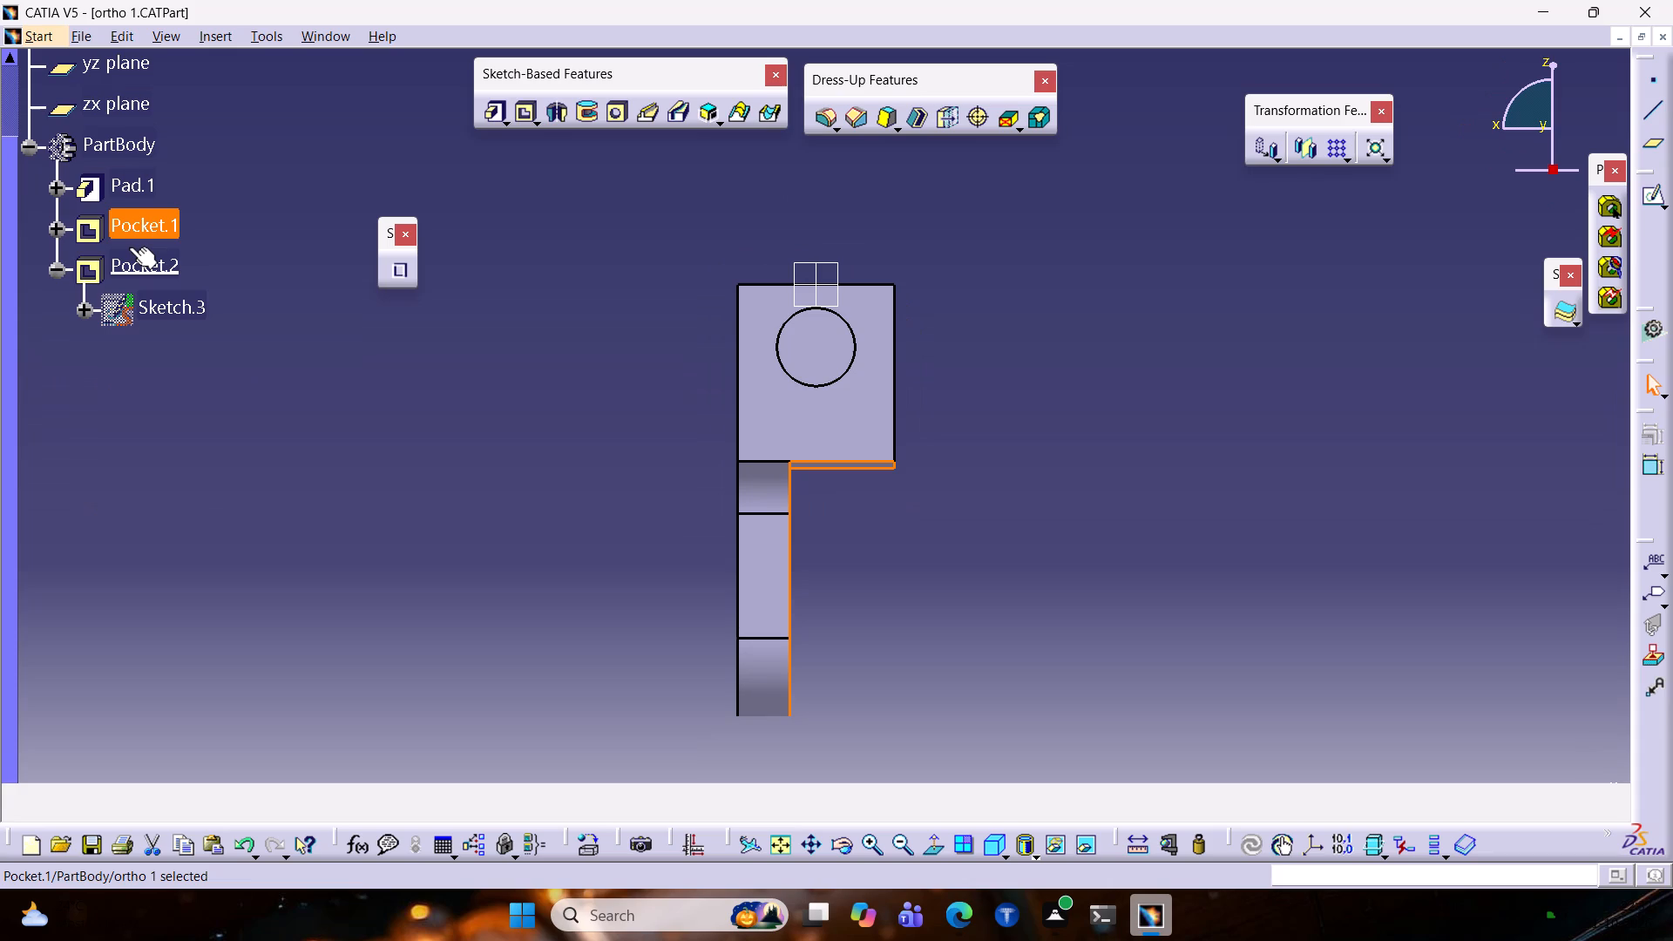
{"action": "middle_click_drag", "start_coordinate": [868, 520], "coordinate": [677, 483]}
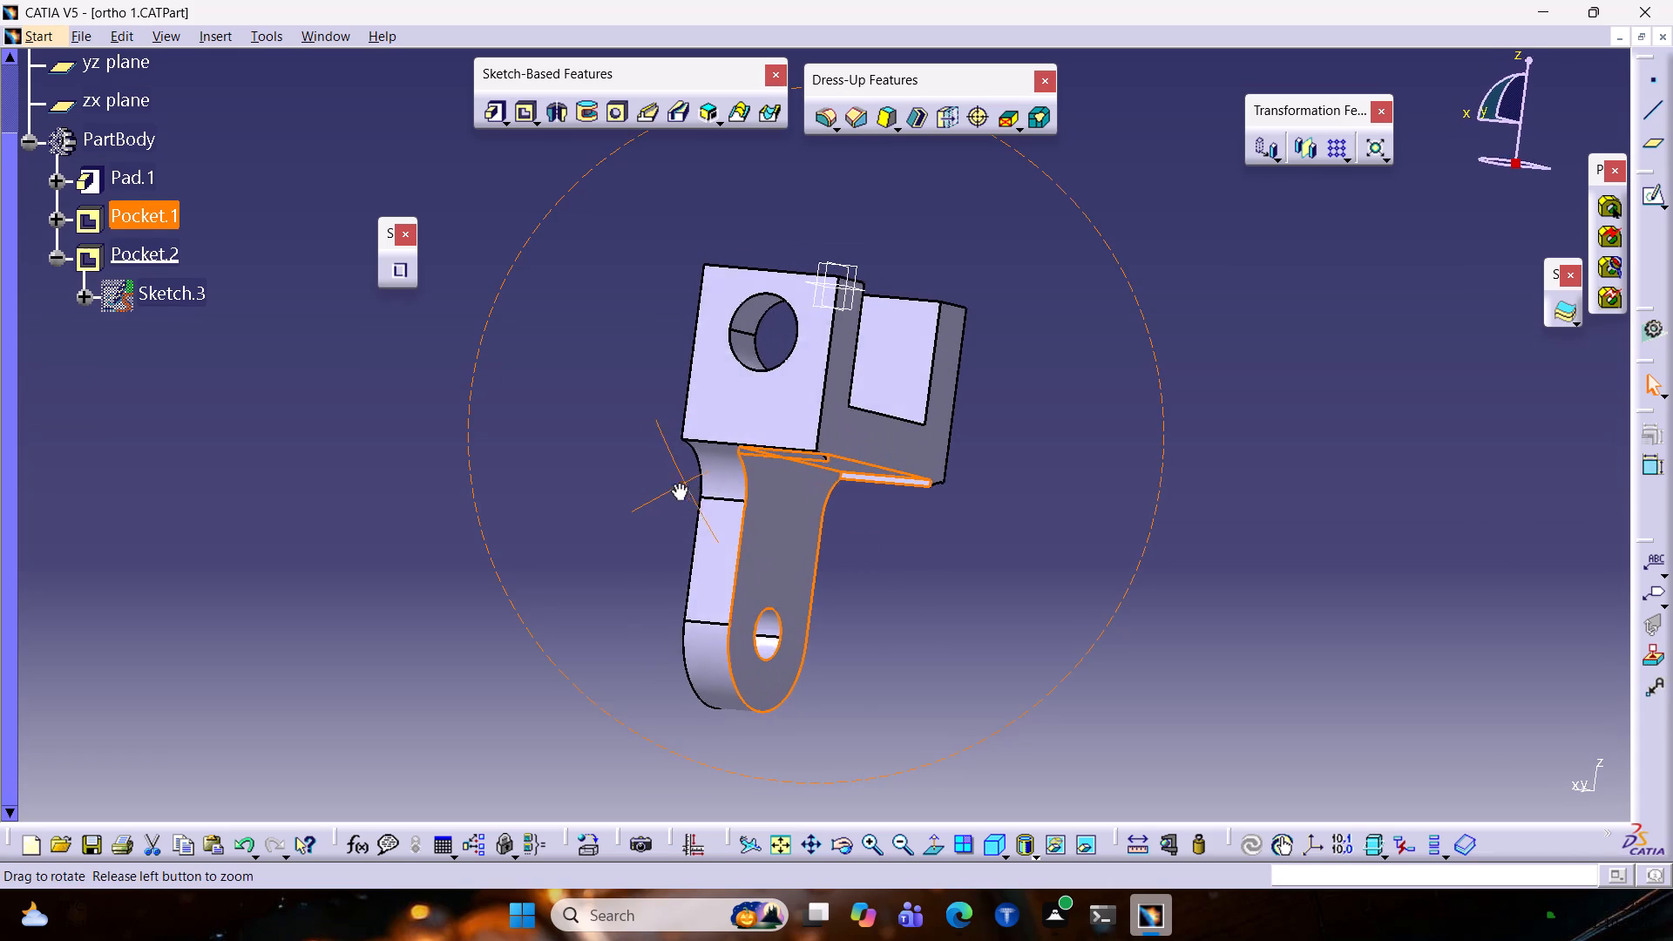
{"action": "middle_click_drag", "start_coordinate": [677, 483], "coordinate": [787, 467]}
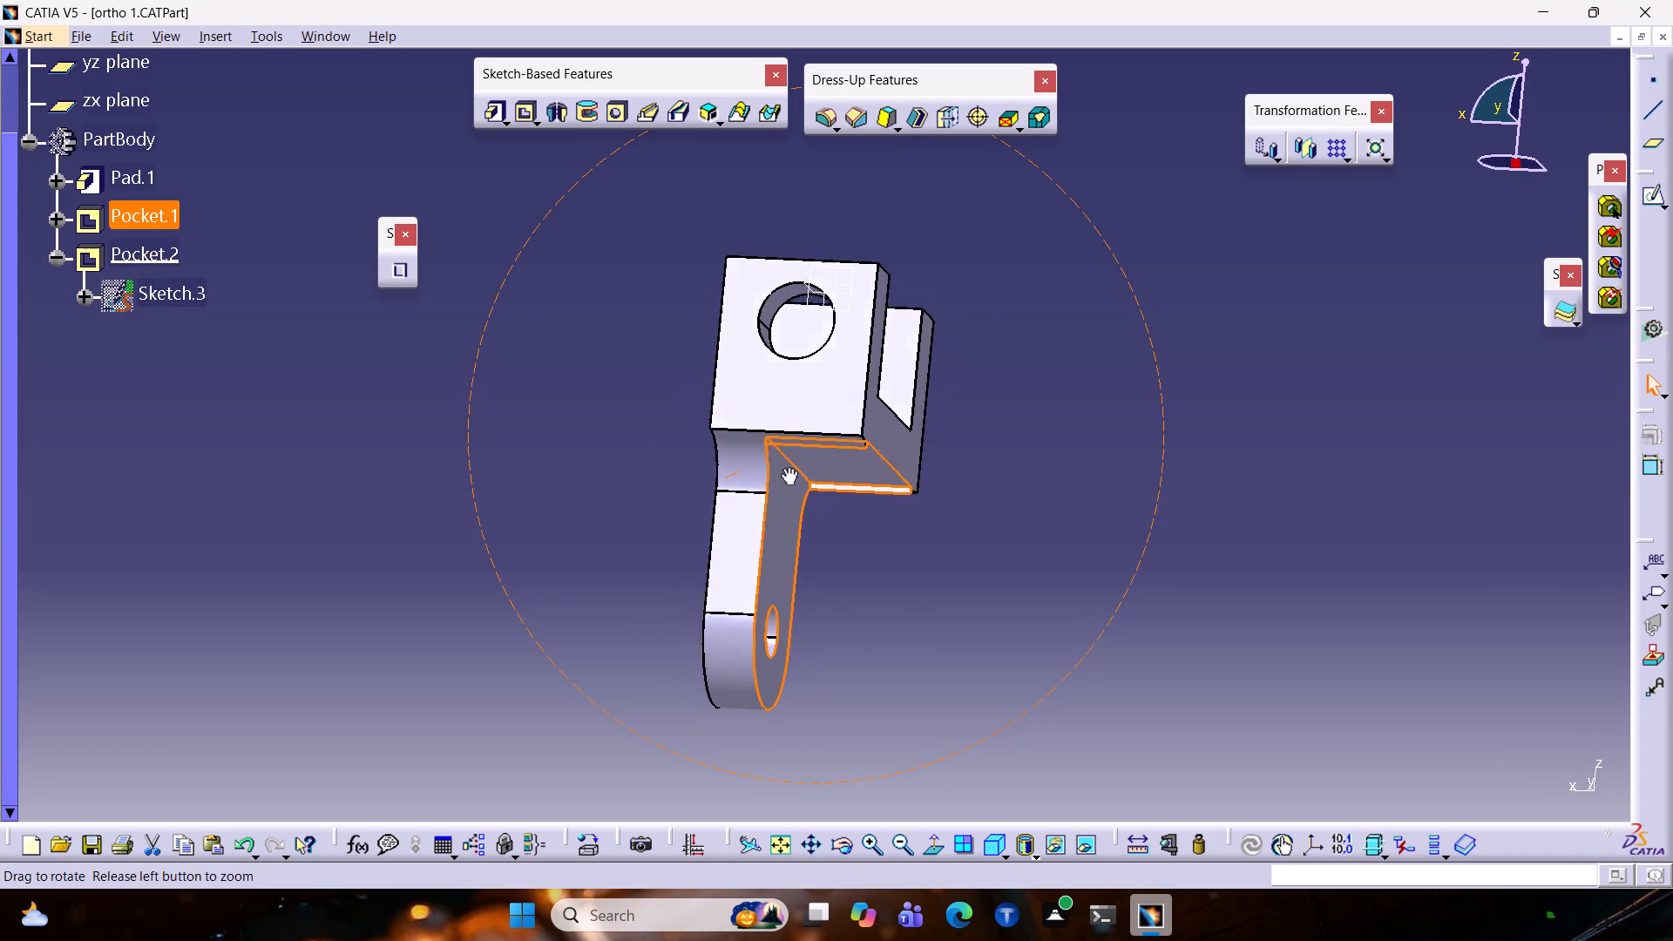
{"action": "middle_click_drag", "start_coordinate": [787, 467], "coordinate": [815, 543]}
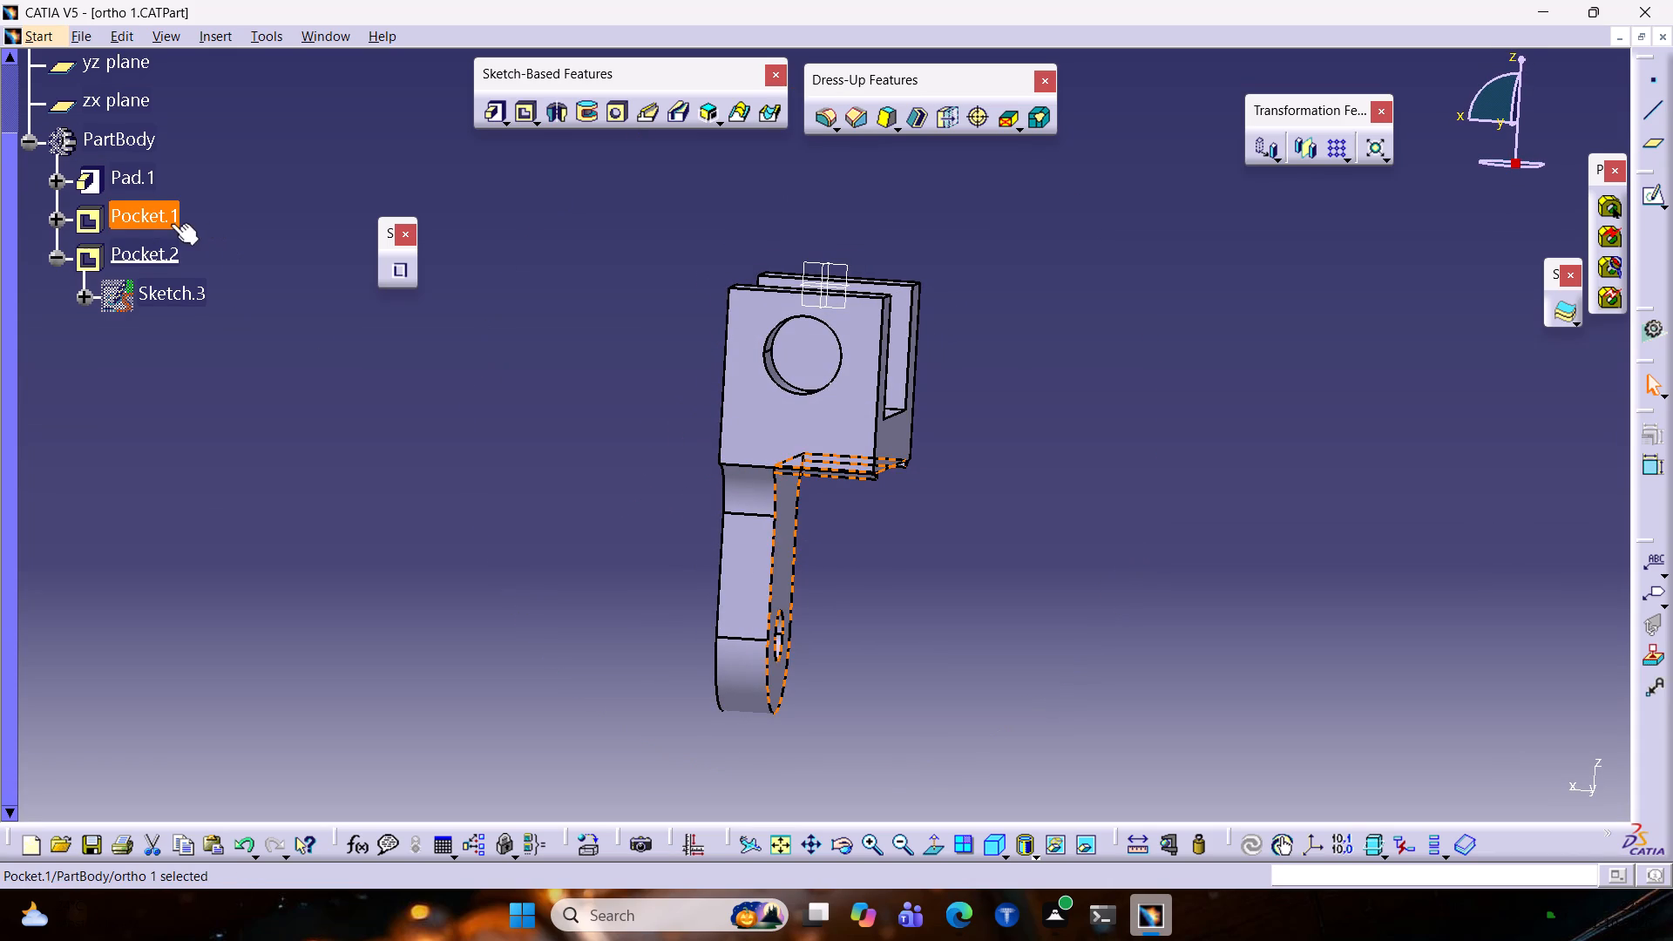
{"action": "scroll", "coordinate": [227, 186], "scroll_direction": "up", "scroll_amount": 2}
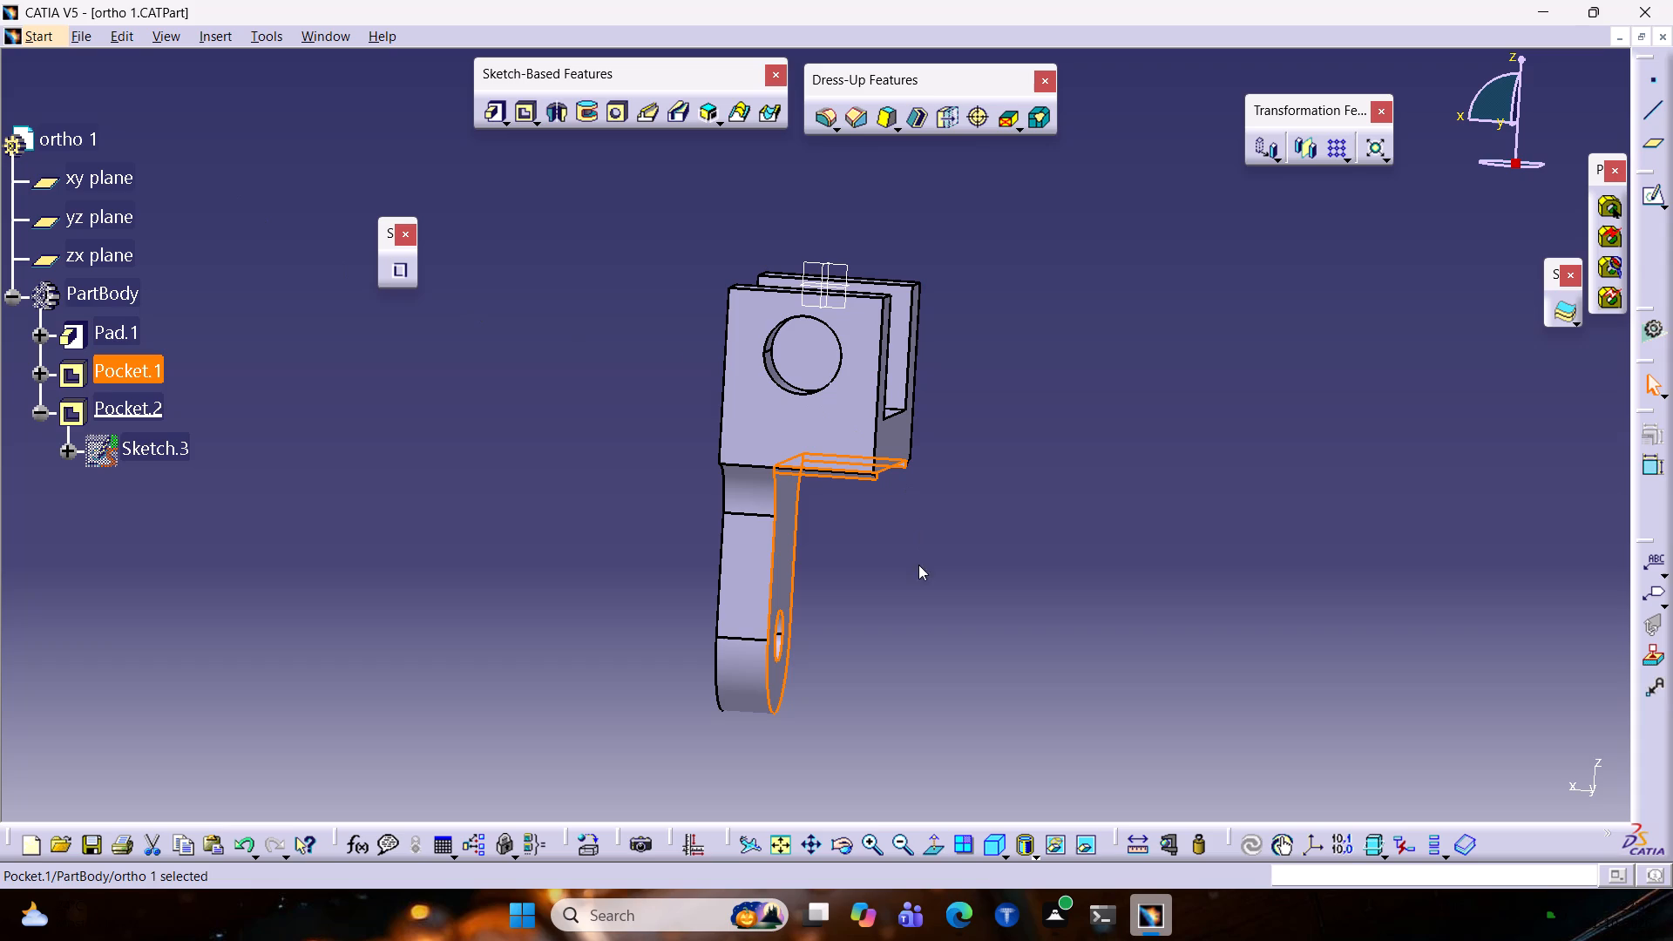
Close the ortho 1 part and return to the U-shaped bracket part, cancelling its closure.
{"action": "left_click", "coordinate": [1666, 33]}
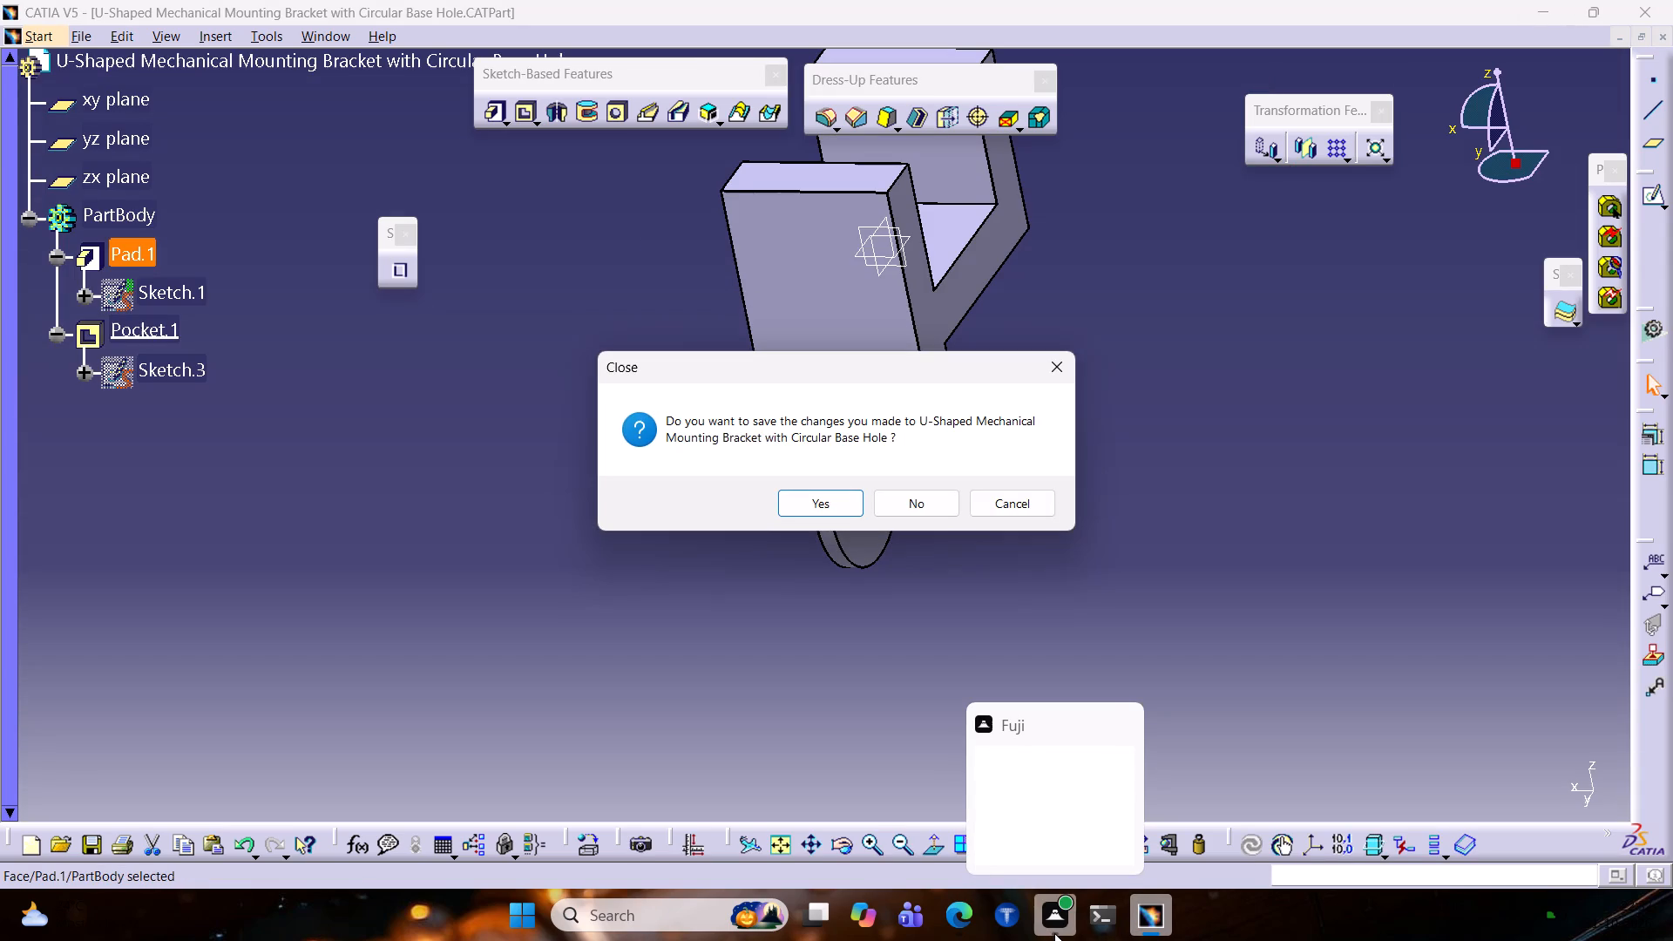
{"action": "left_click", "coordinate": [1070, 388]}
{"action": "left_click", "coordinate": [1170, 529]}
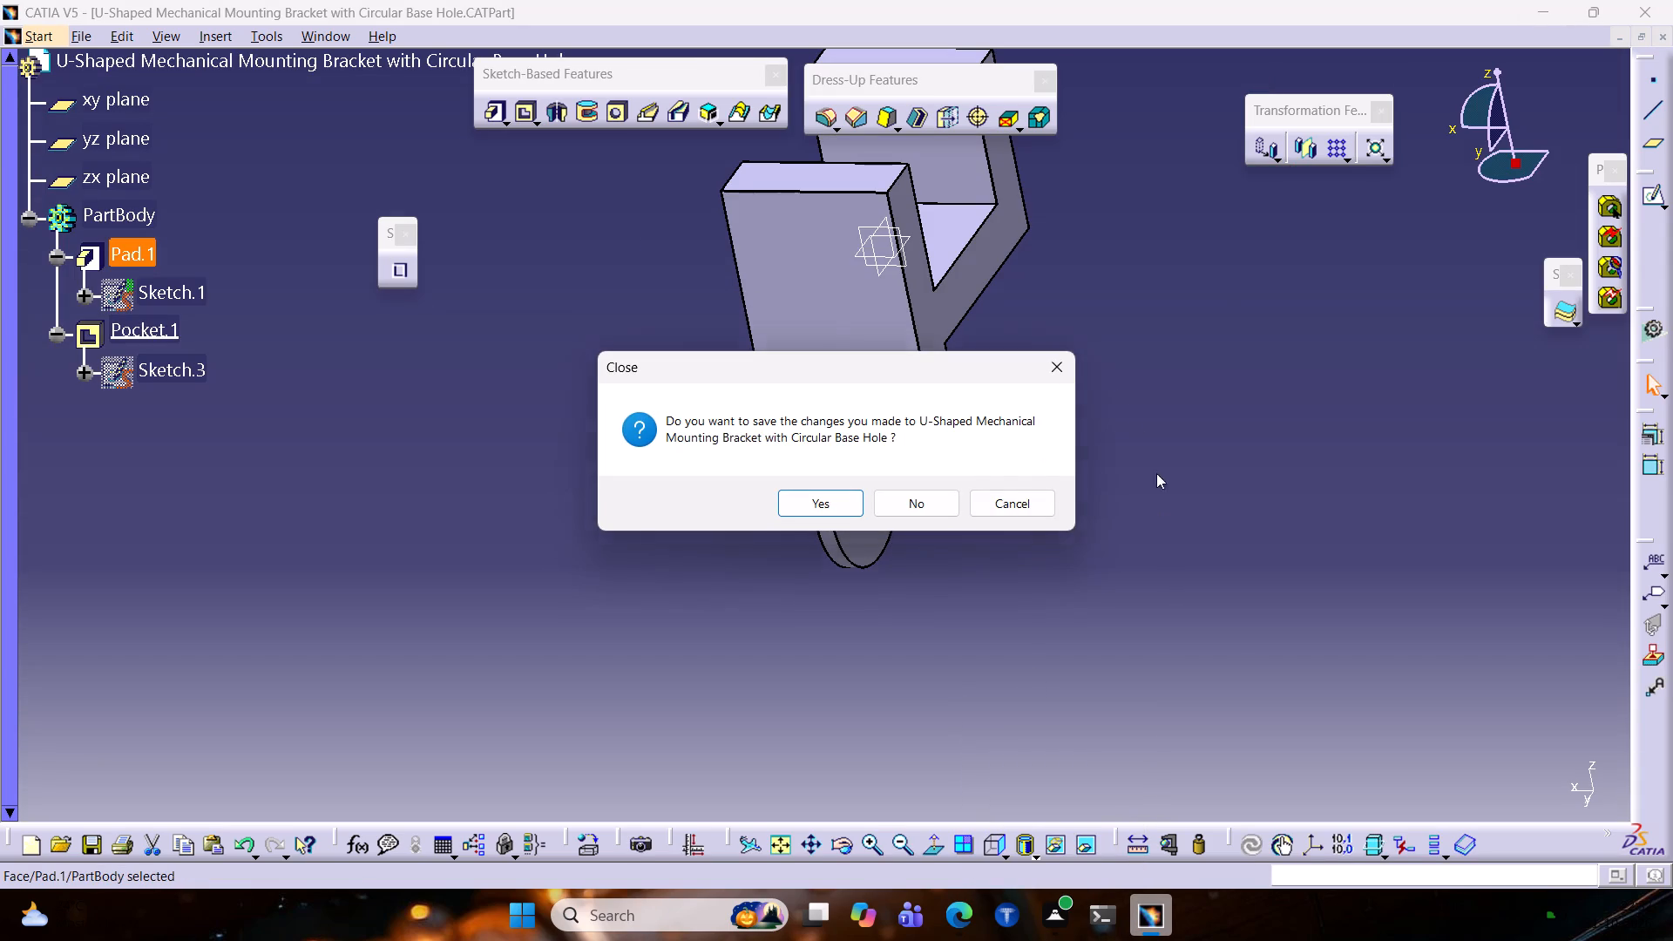
{"action": "left_click", "coordinate": [1059, 377]}
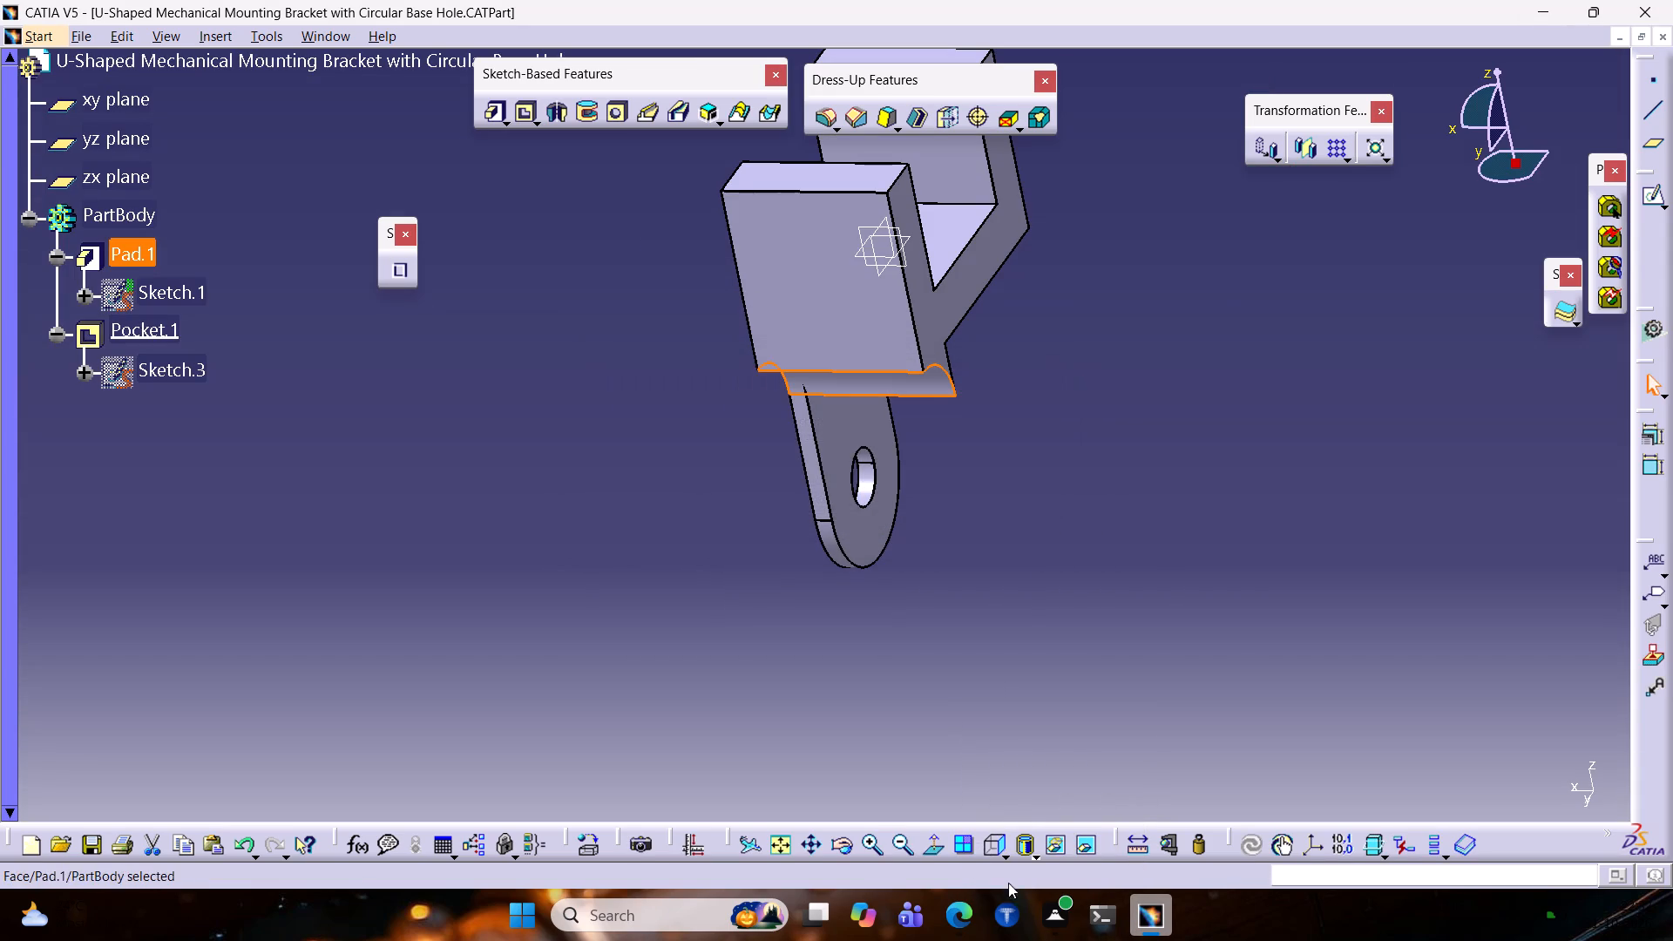
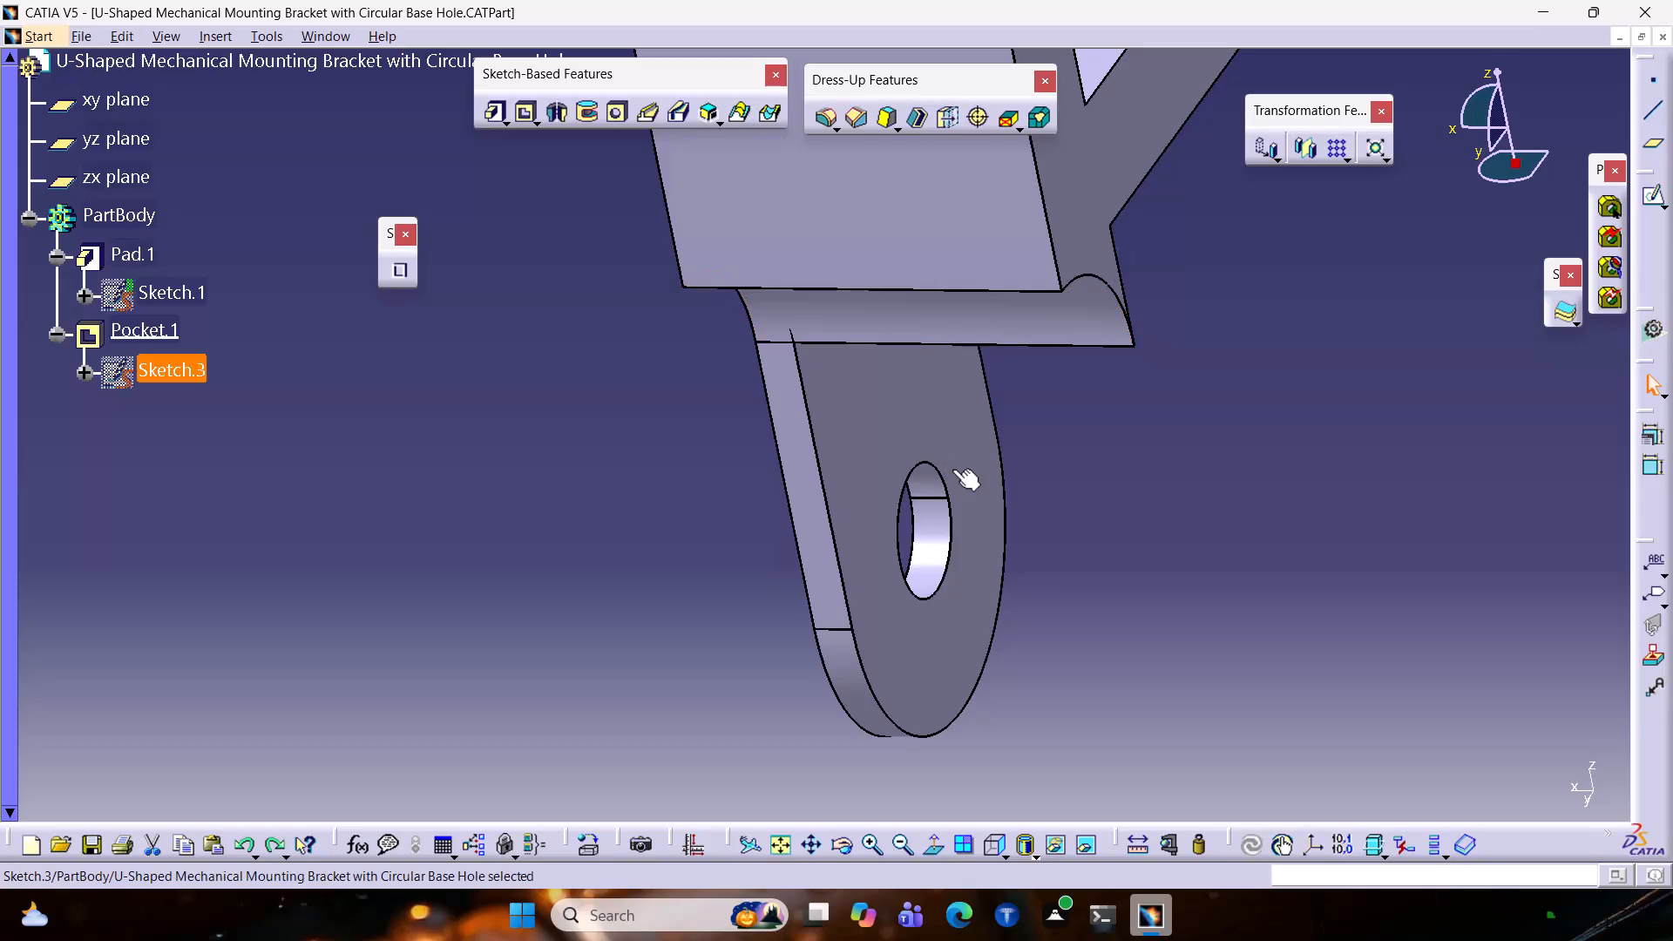
Undo the pocket in the lower plate together with its sketch, back to the basic bracket pad.
{"action": "key", "text": "ctrl+z"}
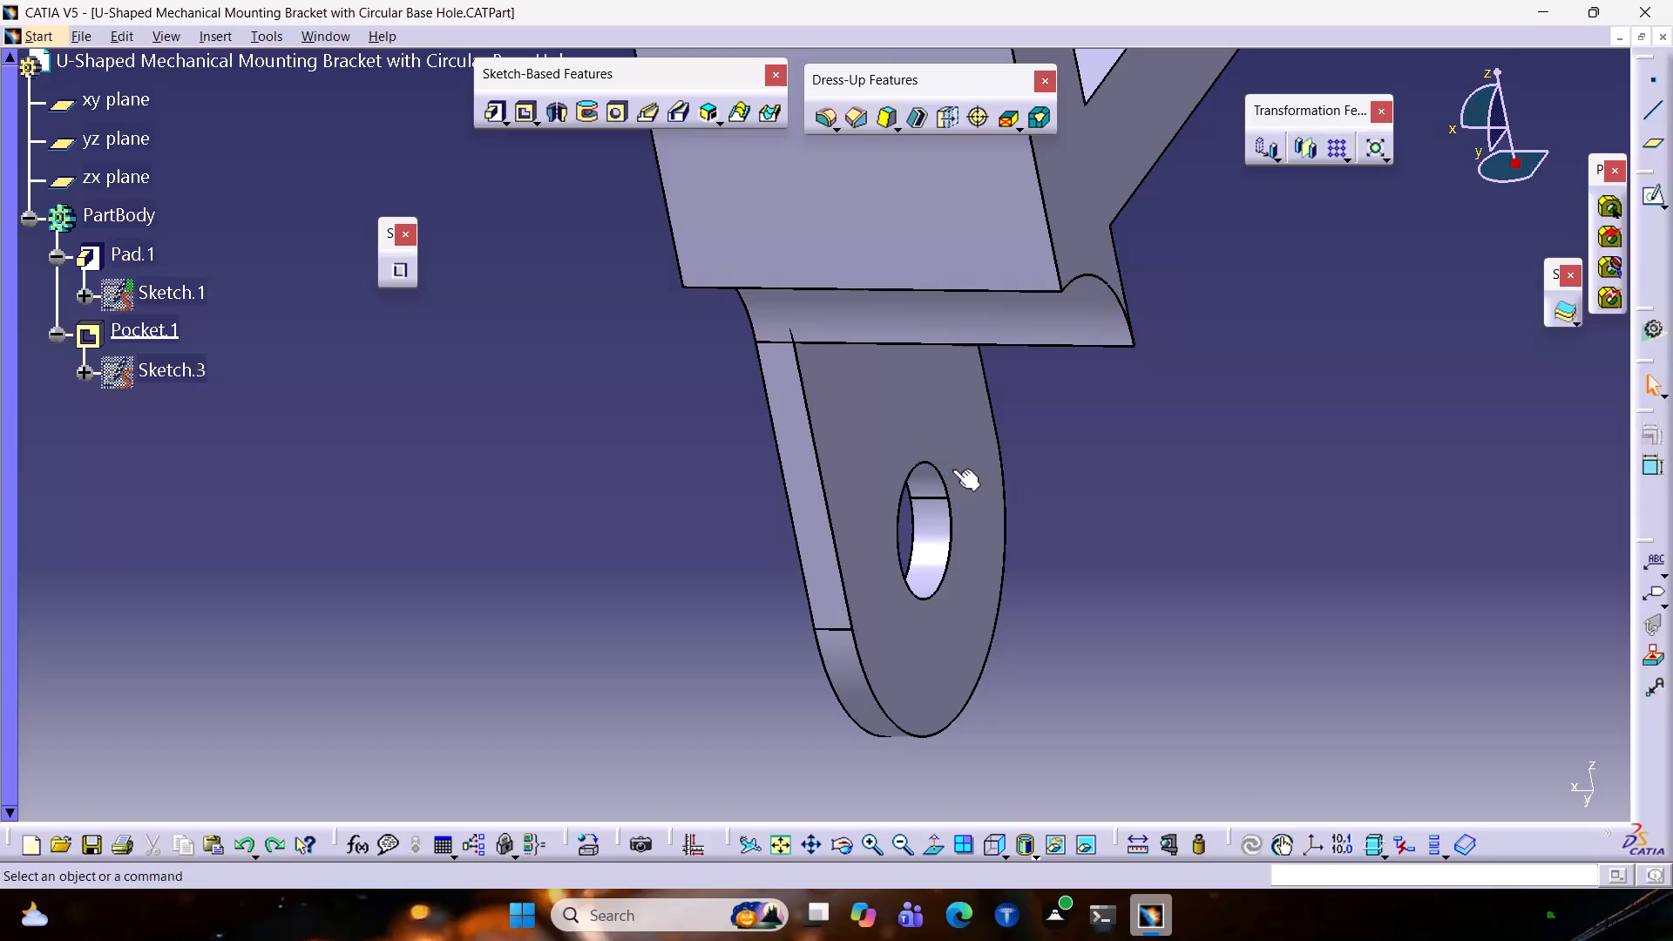
{"action": "key", "text": "ctrl+z"}
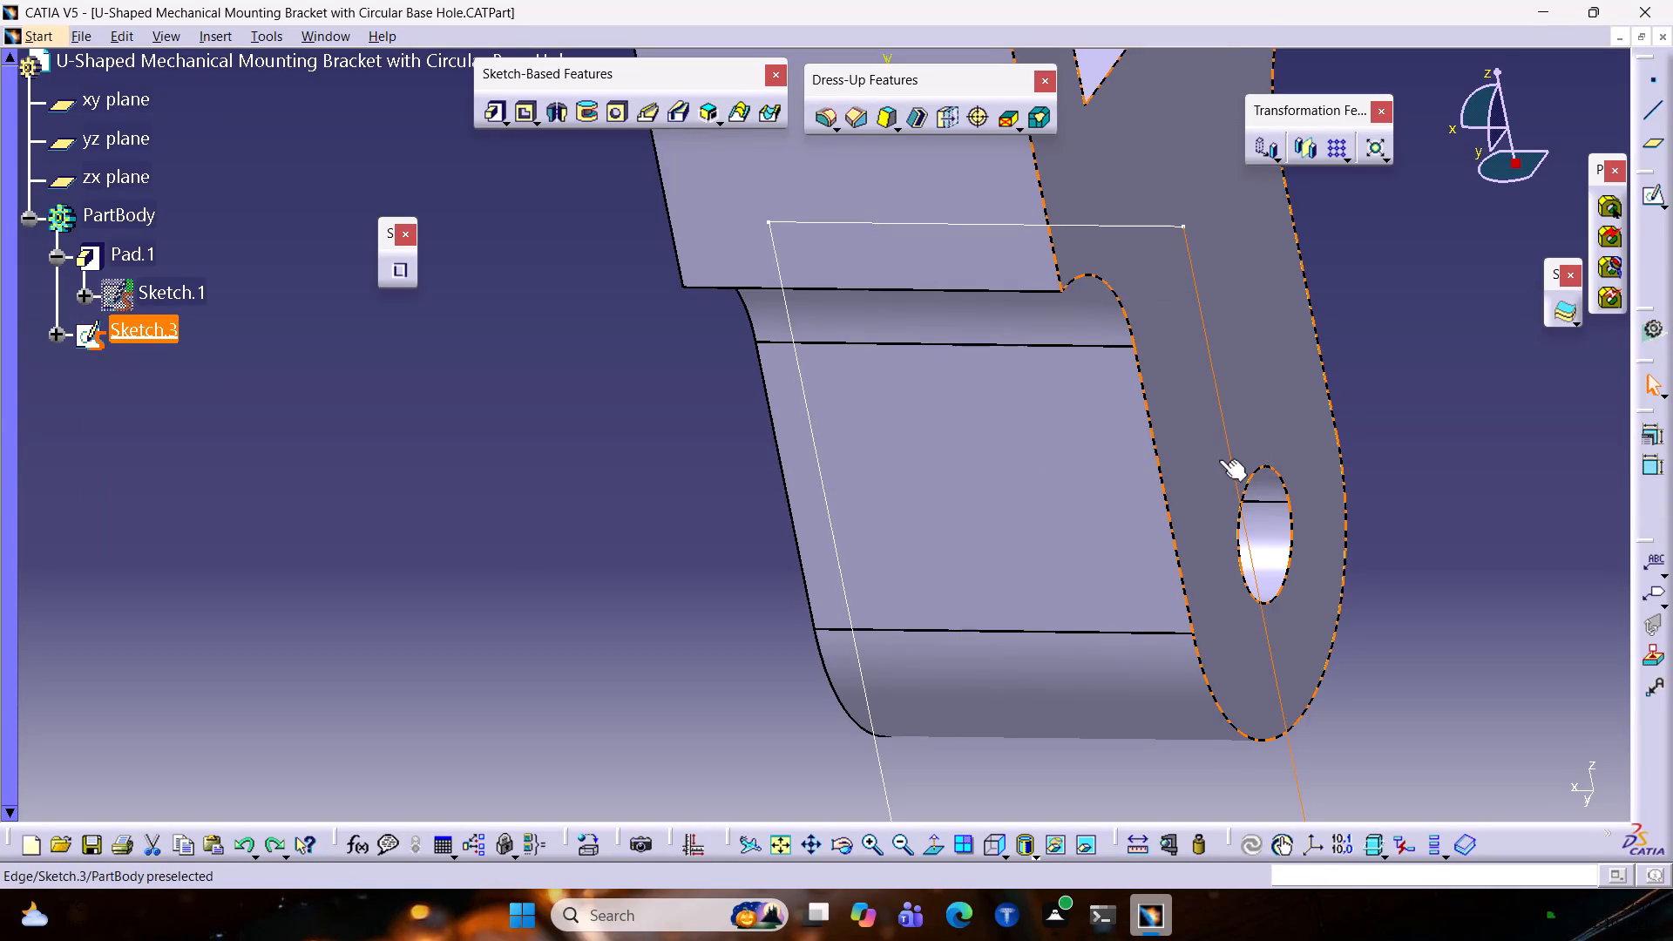
{"action": "key", "text": "ctrl+z"}
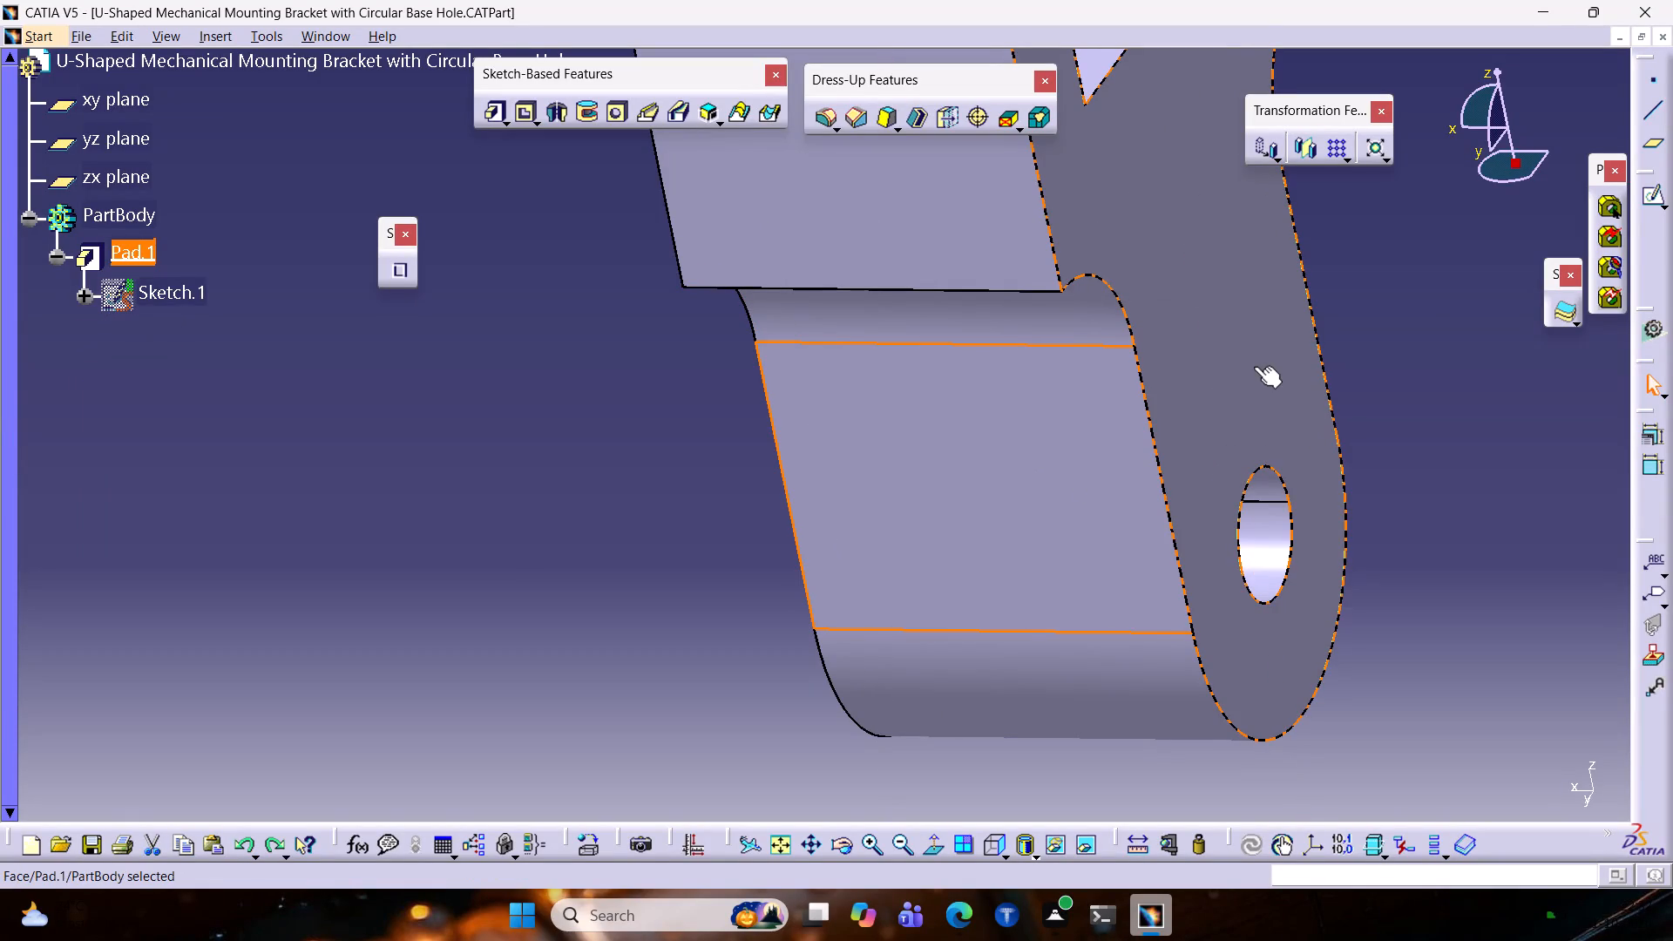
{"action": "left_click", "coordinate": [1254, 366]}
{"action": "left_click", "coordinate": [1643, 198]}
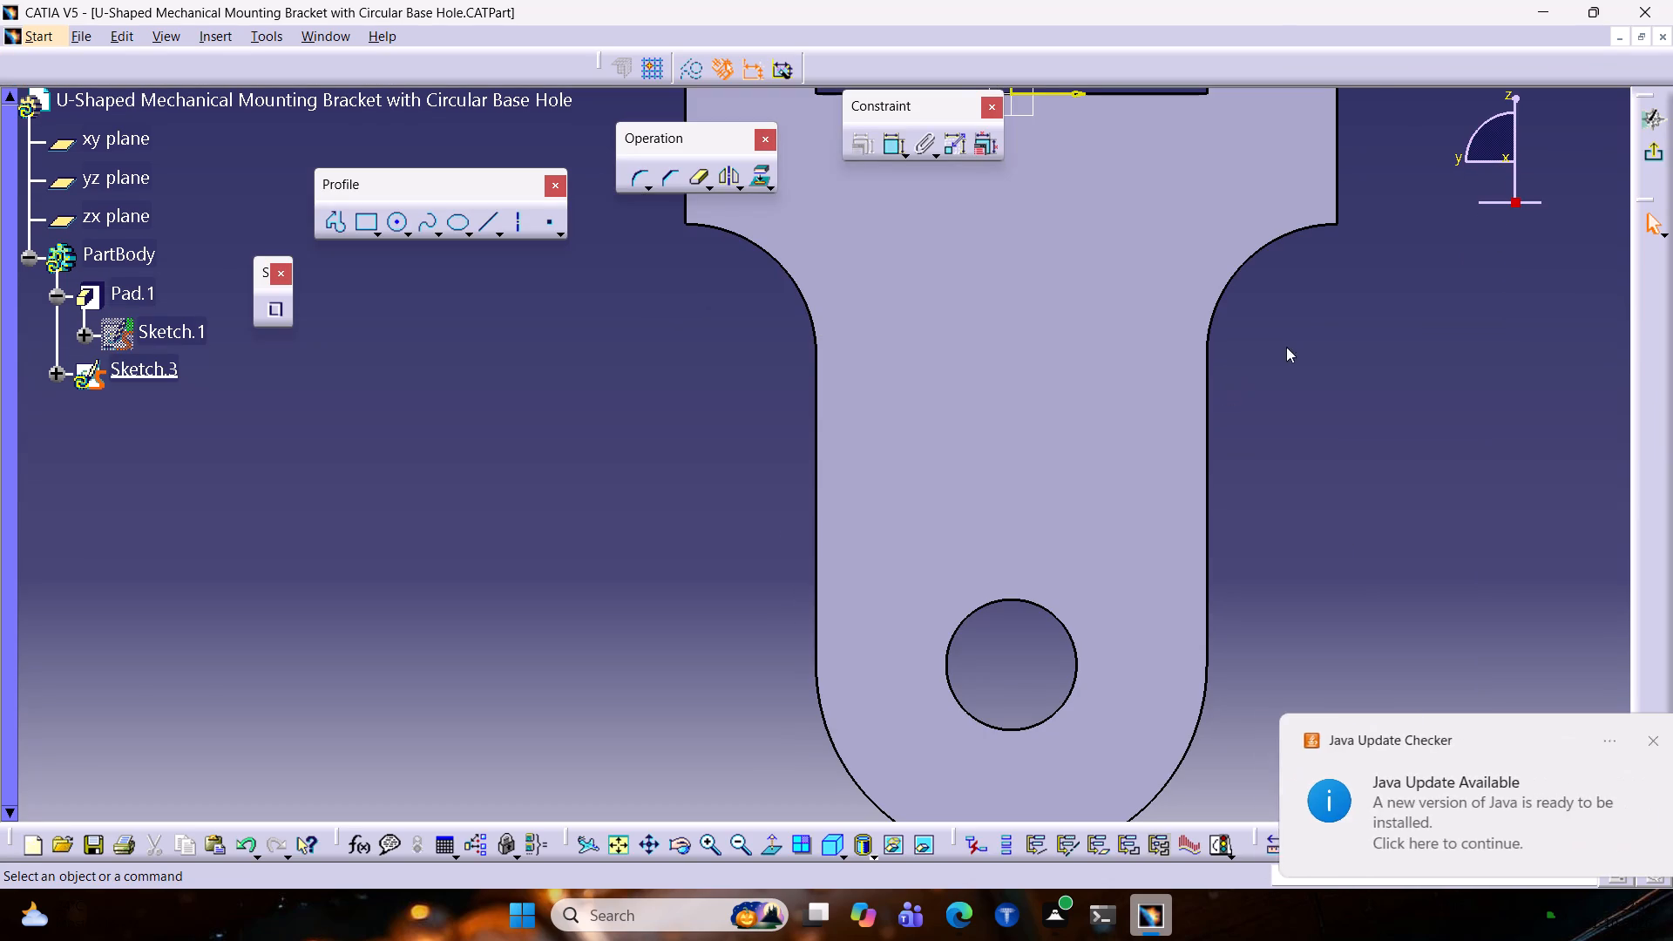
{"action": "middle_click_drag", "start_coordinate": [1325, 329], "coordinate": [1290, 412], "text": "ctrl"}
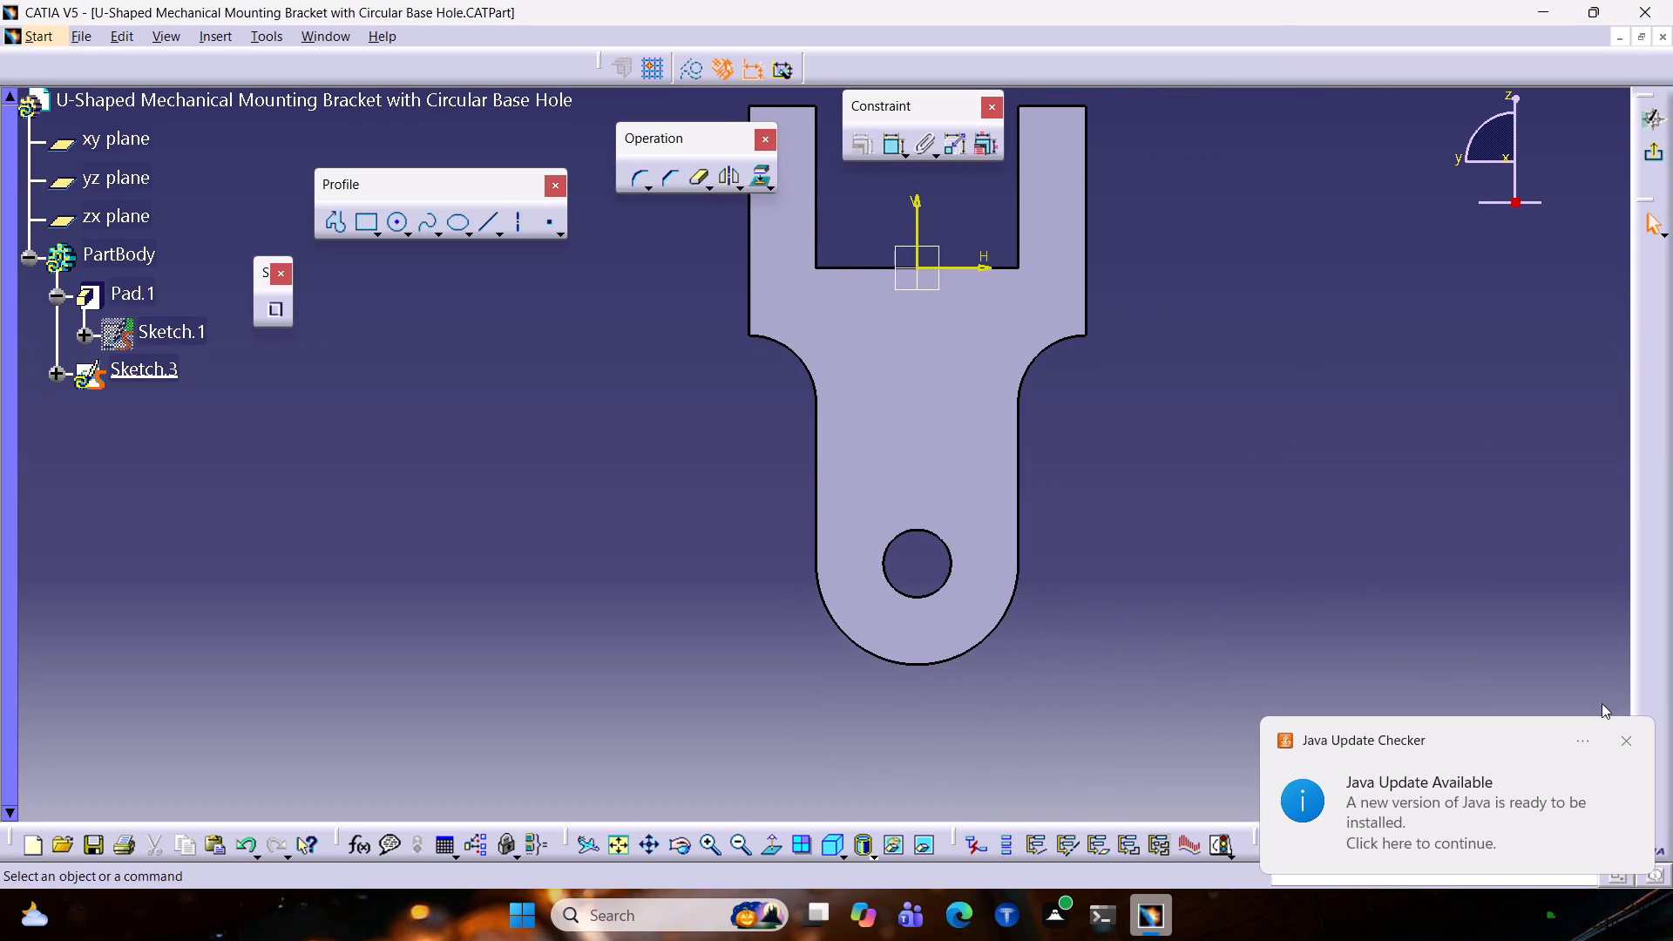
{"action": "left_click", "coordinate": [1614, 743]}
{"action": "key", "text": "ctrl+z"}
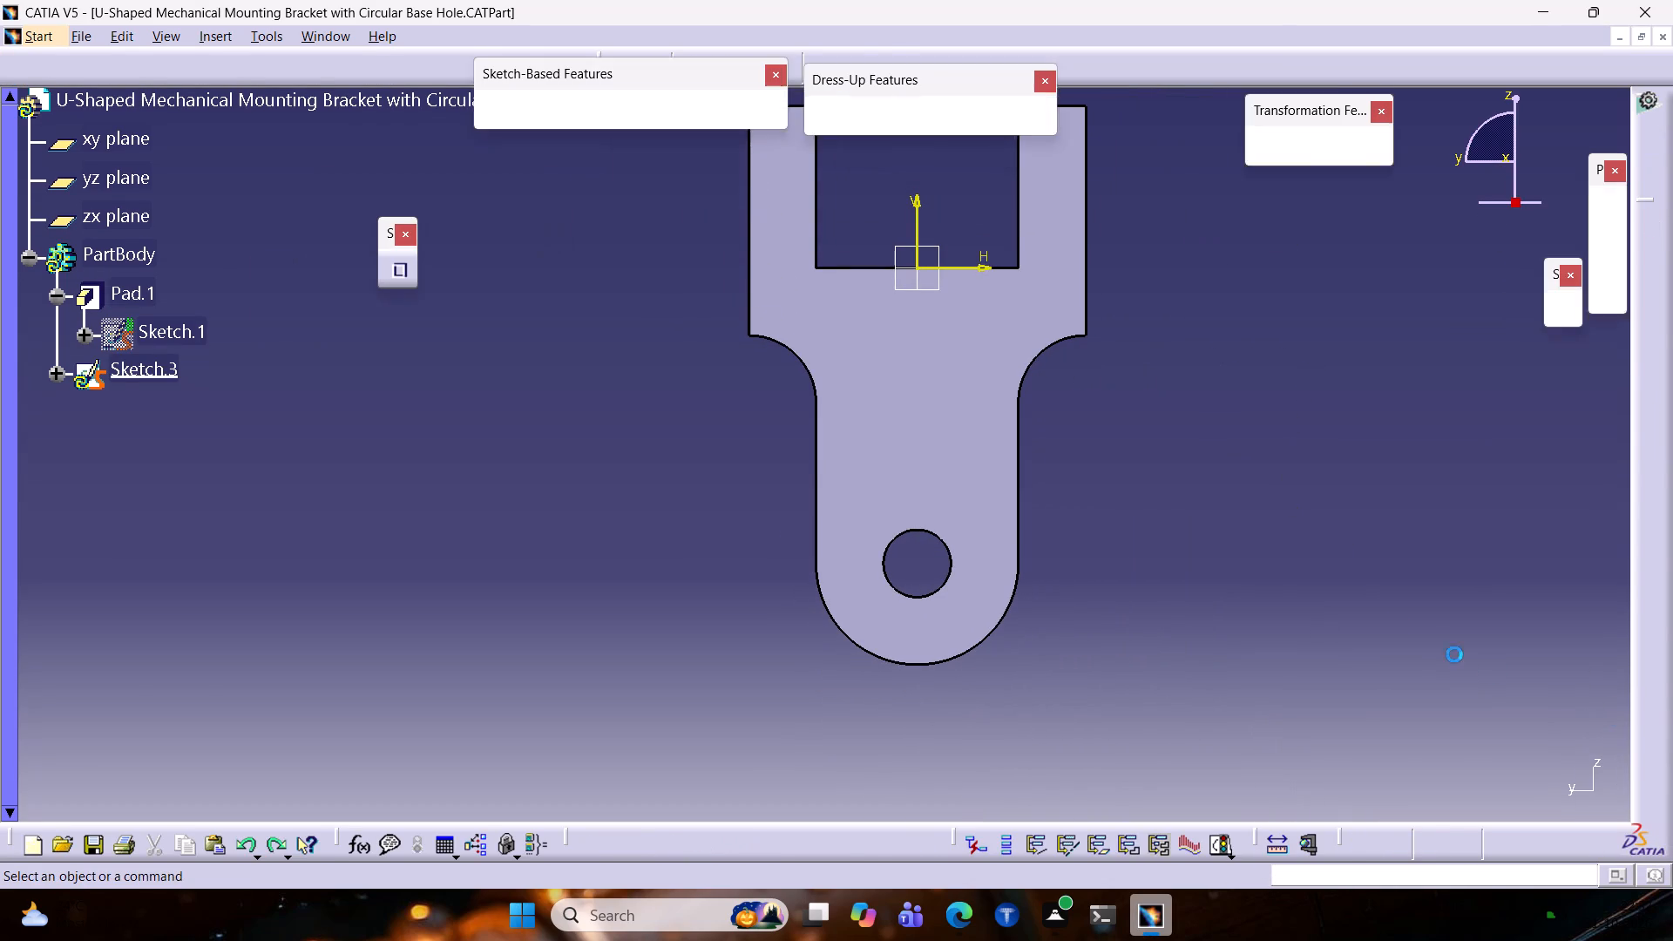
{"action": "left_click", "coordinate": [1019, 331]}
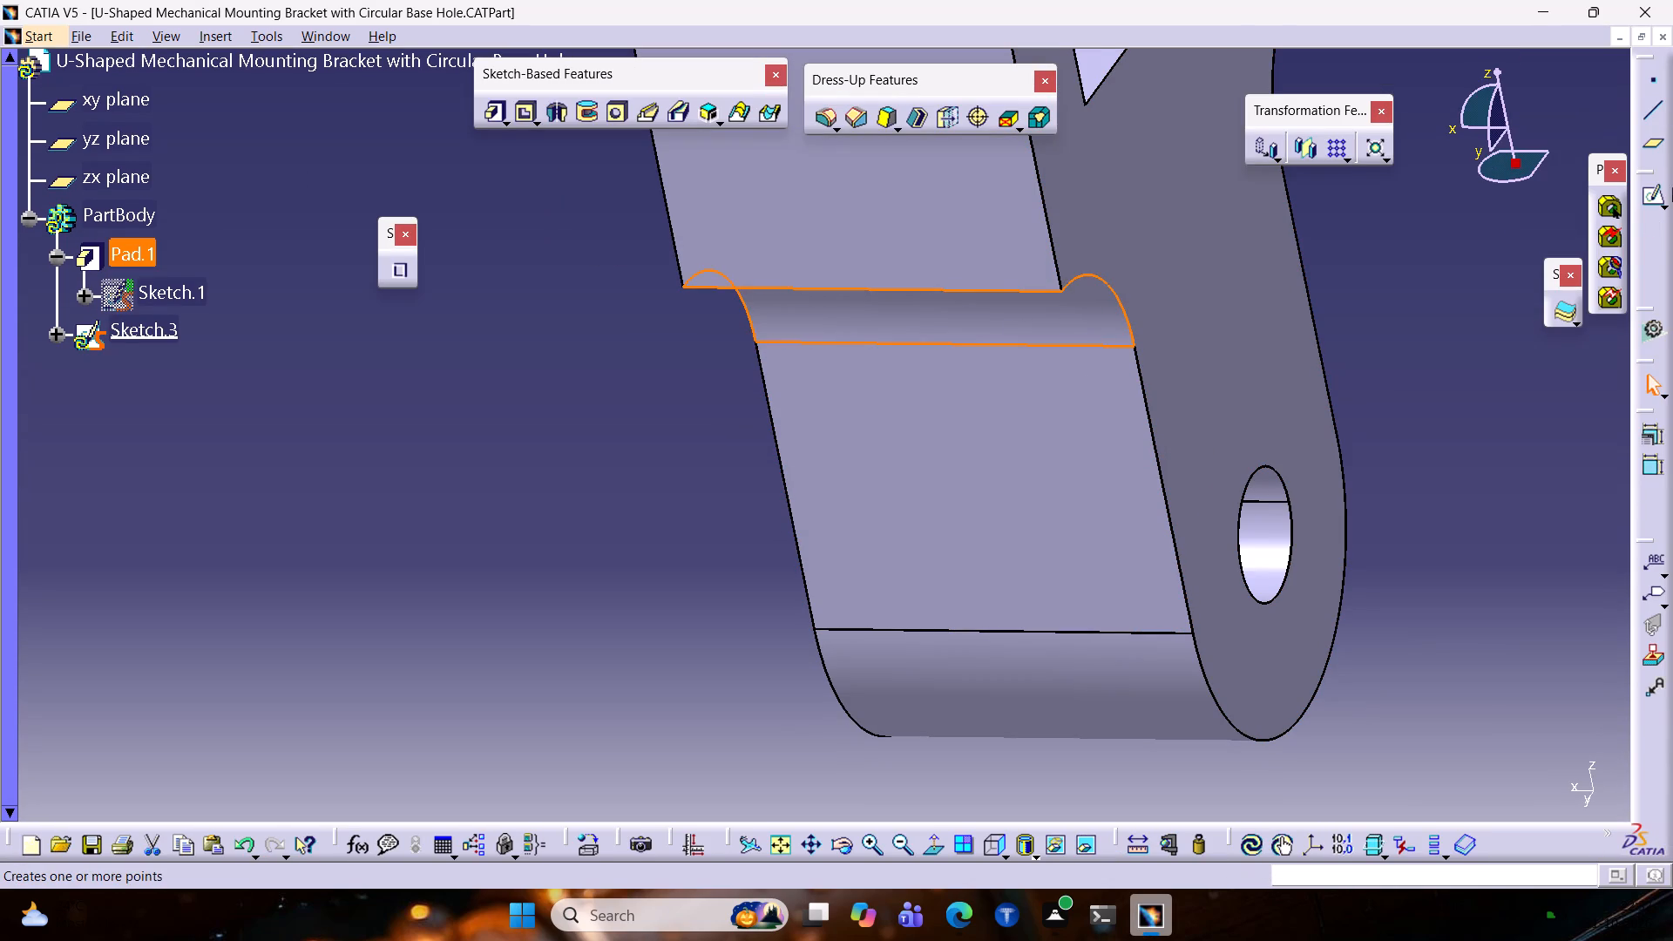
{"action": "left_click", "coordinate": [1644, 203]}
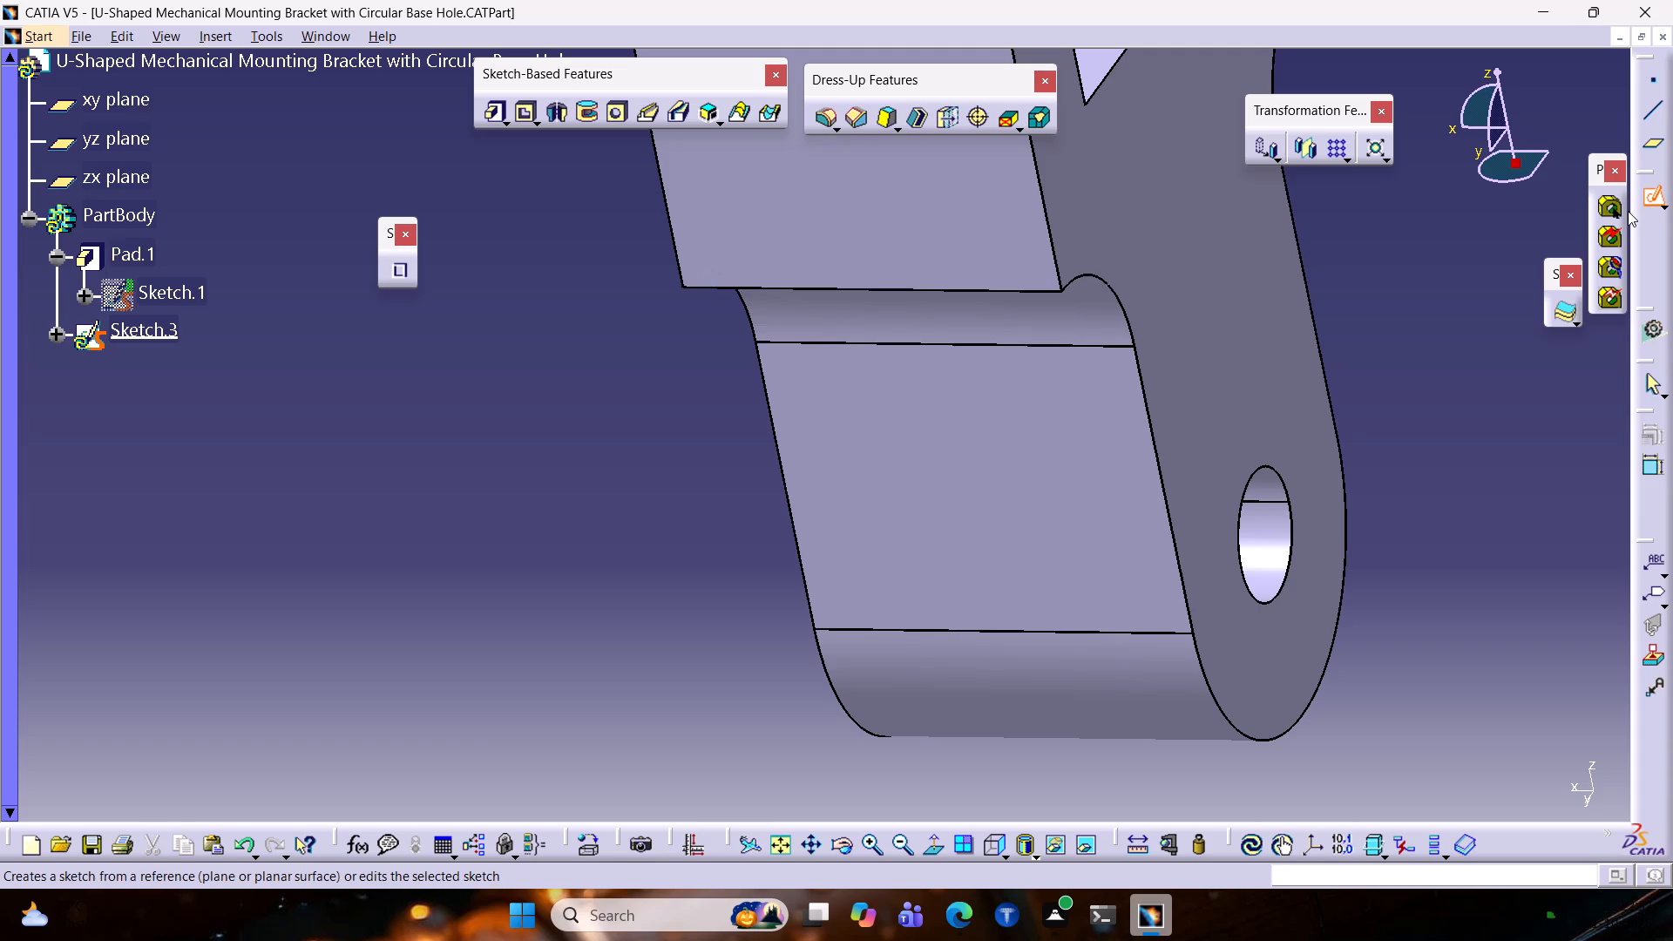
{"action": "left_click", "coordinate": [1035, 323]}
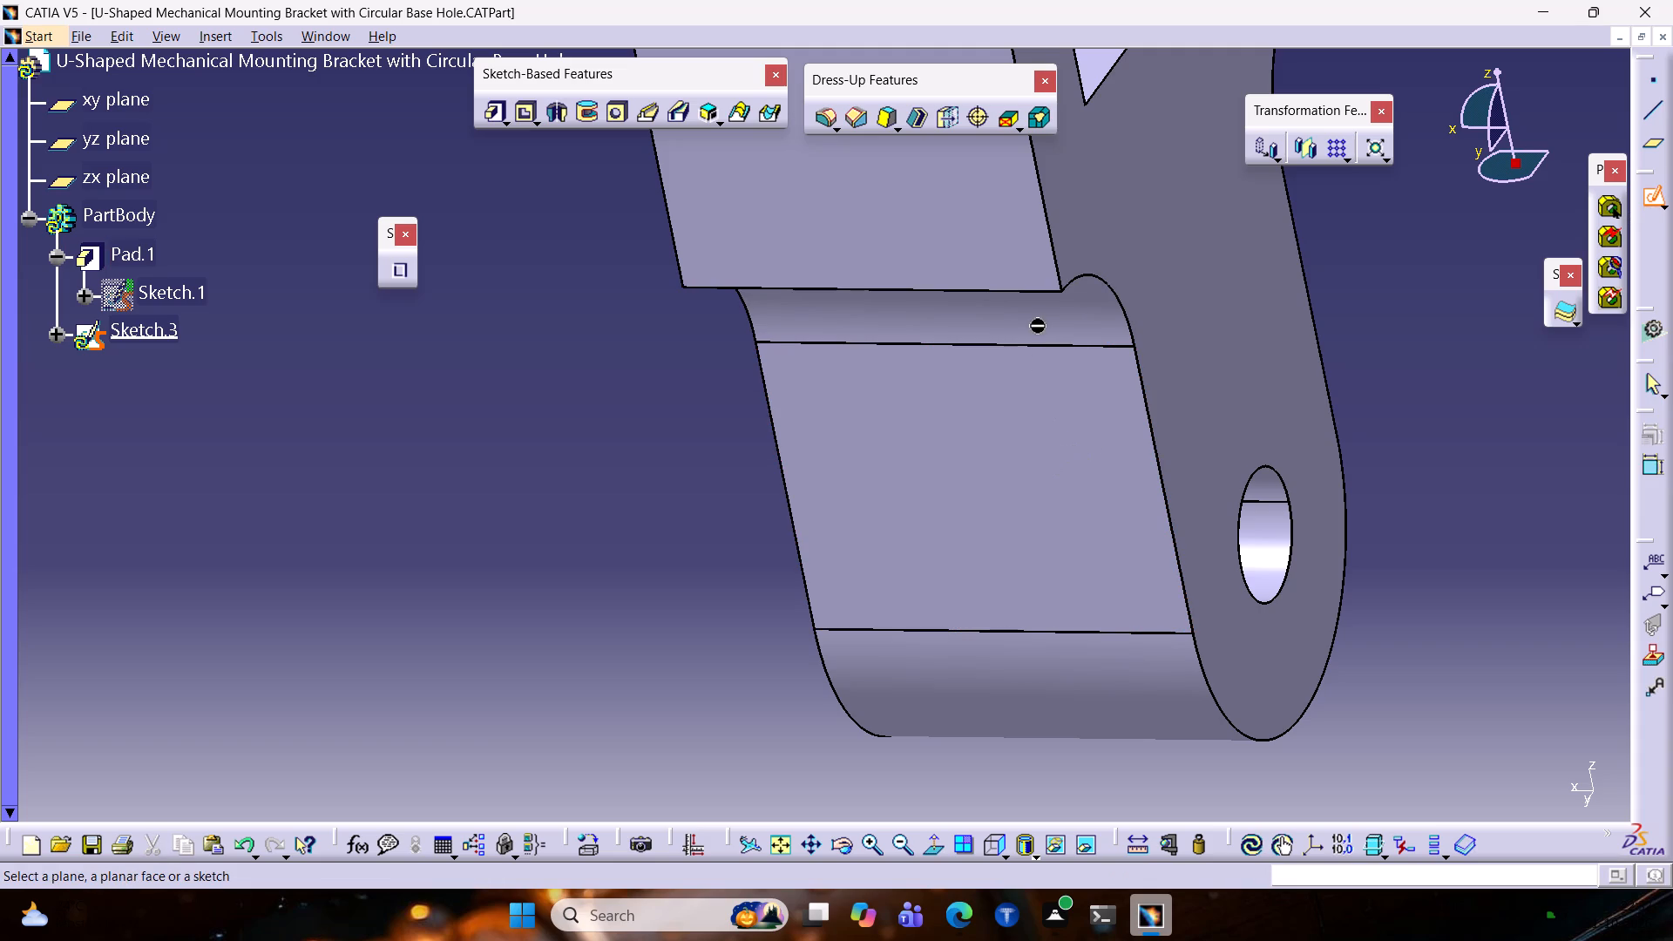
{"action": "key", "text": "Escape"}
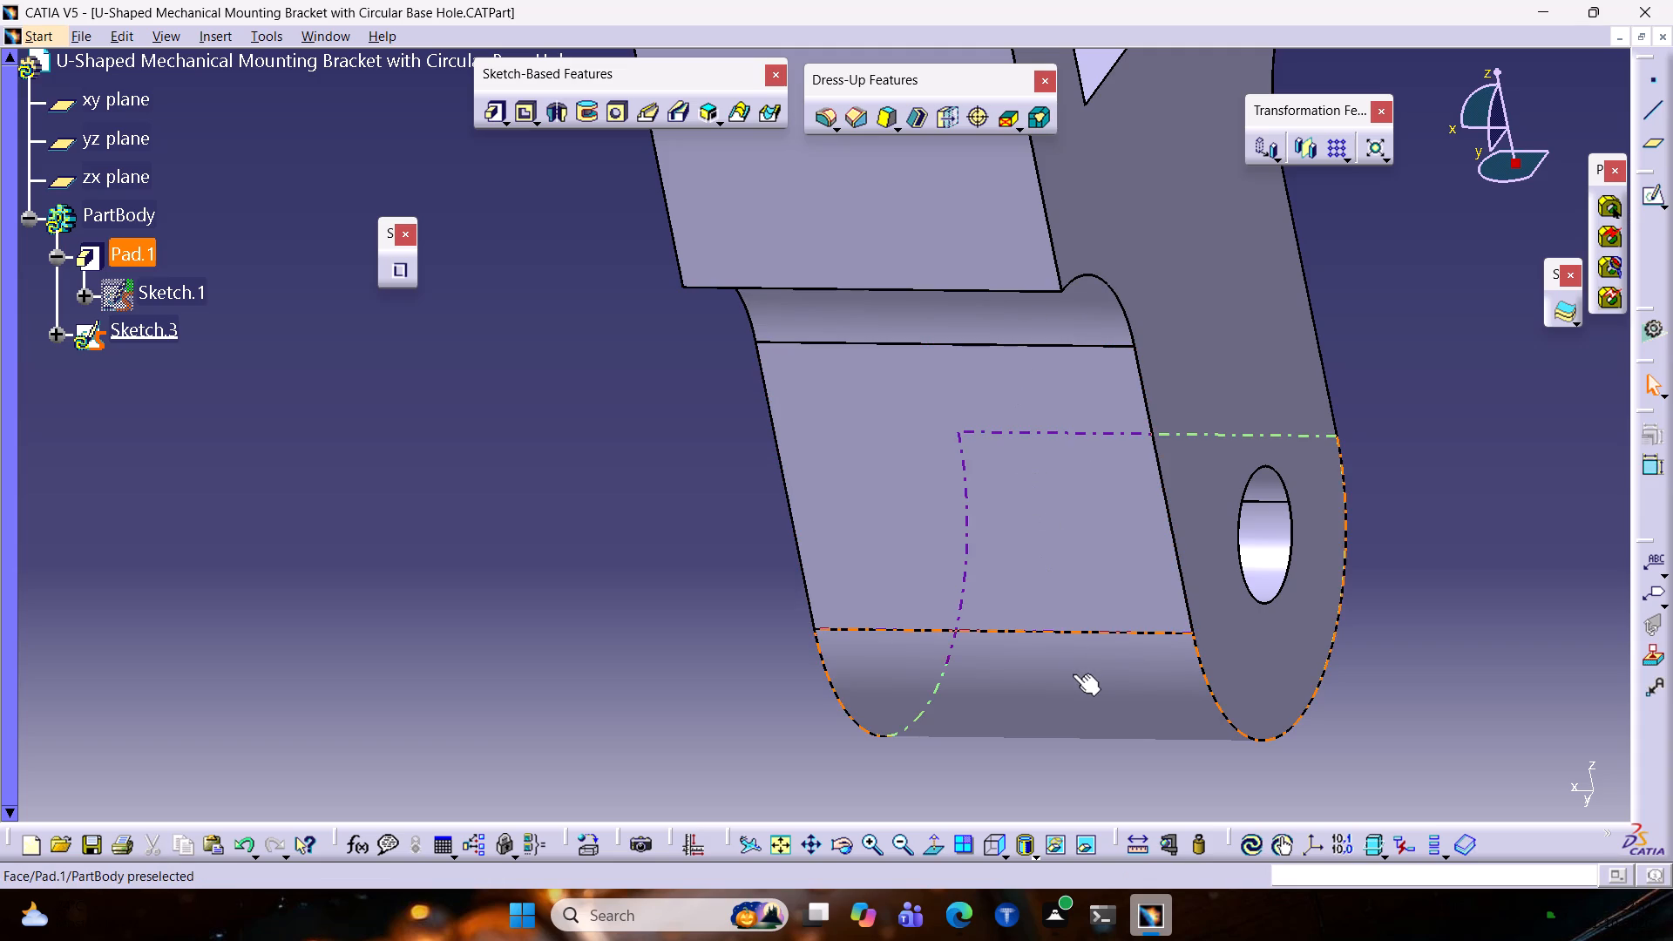
Sketch a circle about 73 mm in diameter on the flat outer face of the bracket's upper arm.
{"action": "left_click", "coordinate": [121, 173]}
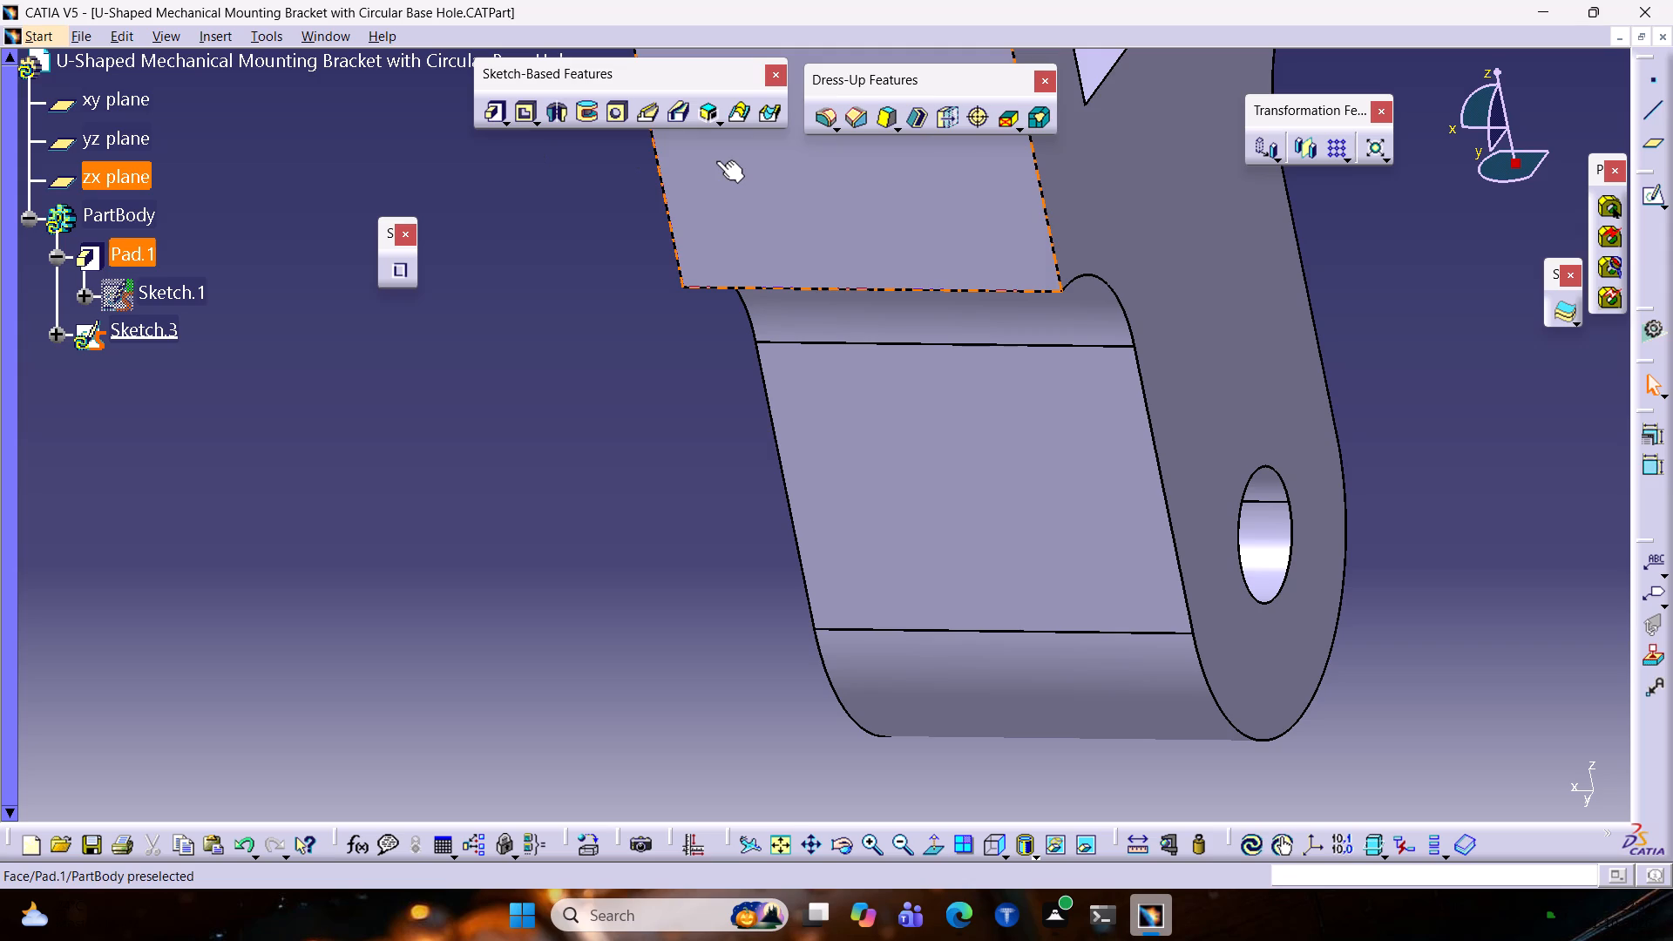
{"action": "middle_click_drag", "start_coordinate": [471, 252], "coordinate": [514, 552]}
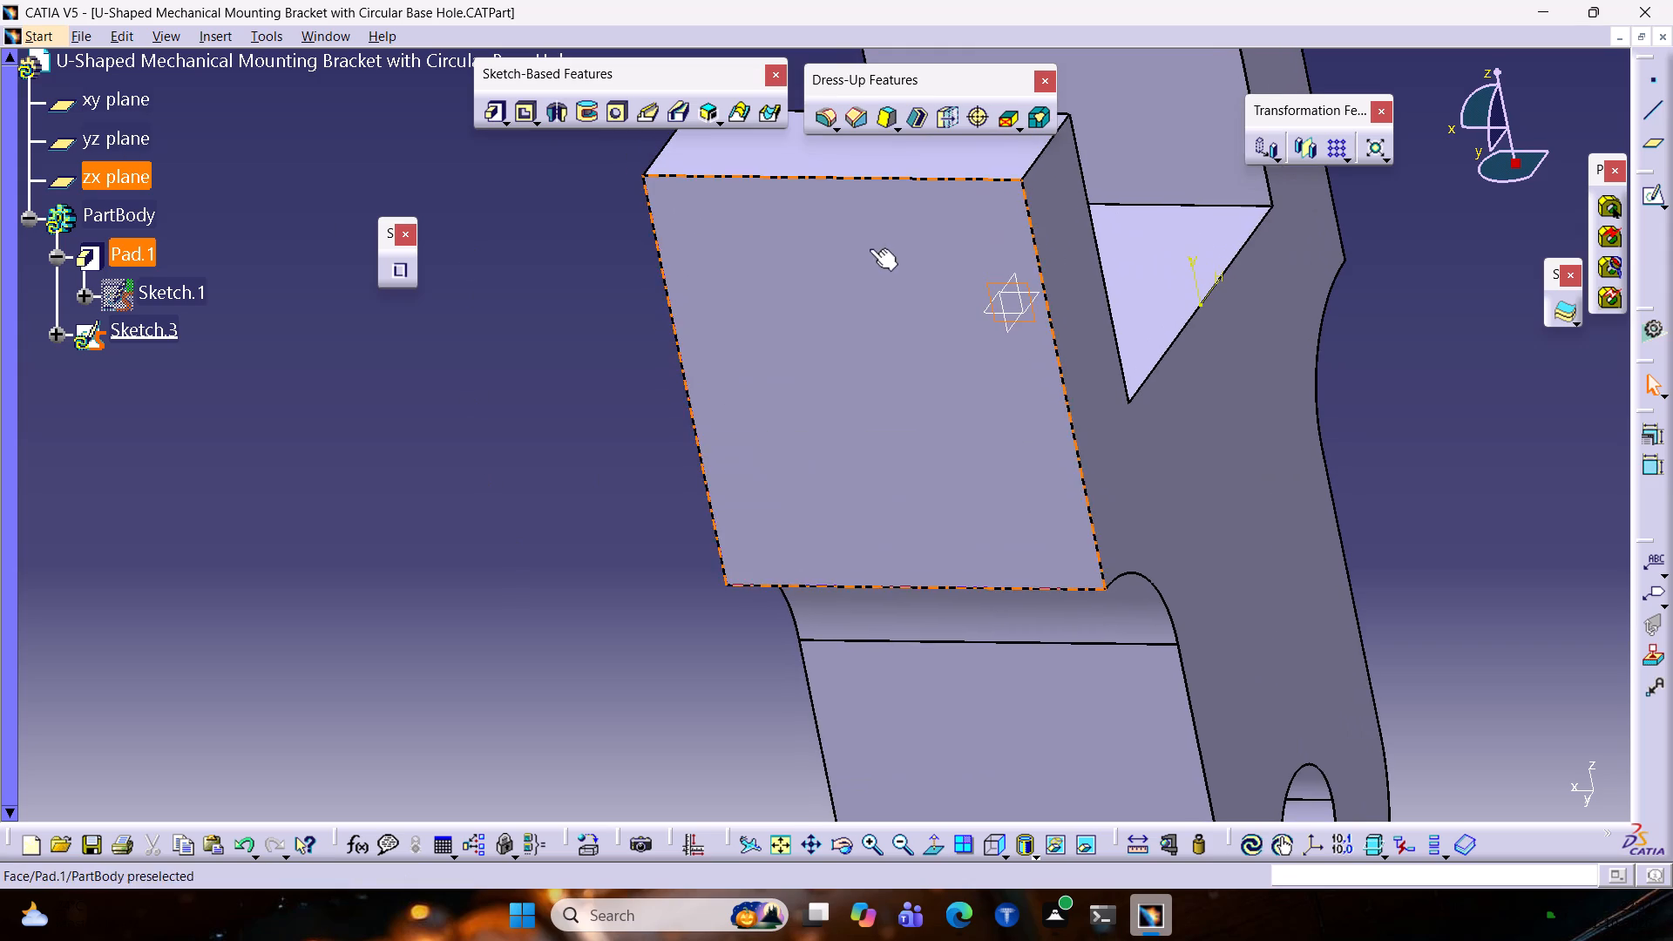
{"action": "left_click", "coordinate": [872, 245]}
{"action": "left_click", "coordinate": [1639, 193]}
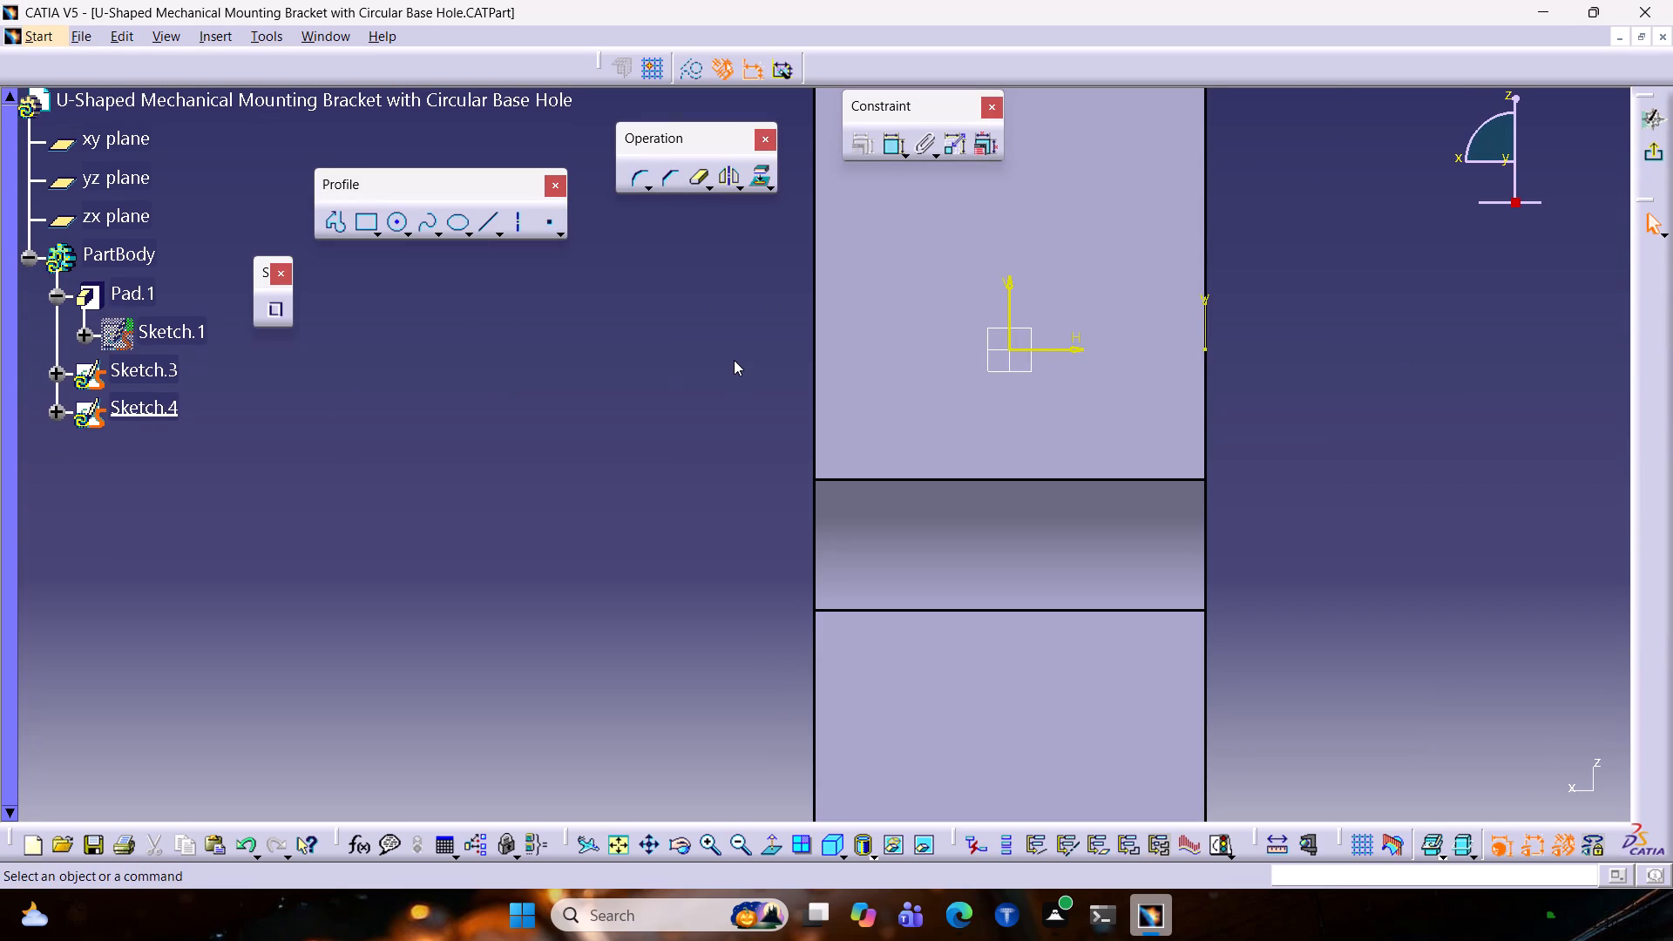
{"action": "middle_click_drag", "start_coordinate": [734, 359], "coordinate": [687, 425], "text": "ctrl"}
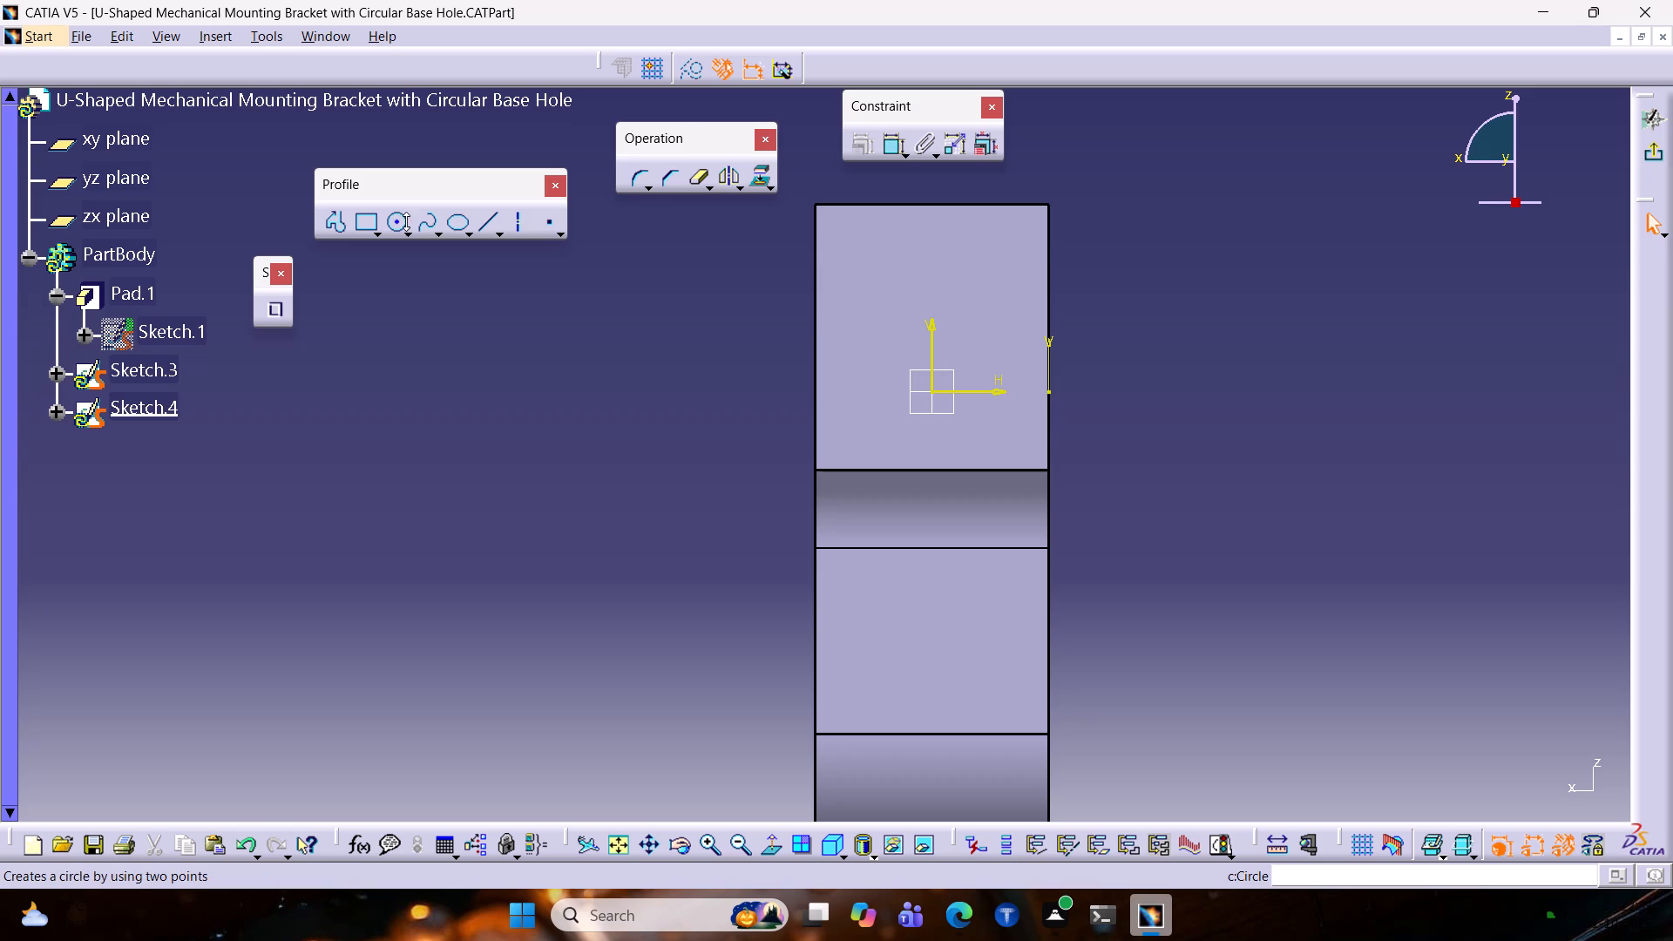
{"action": "left_click", "coordinate": [400, 224]}
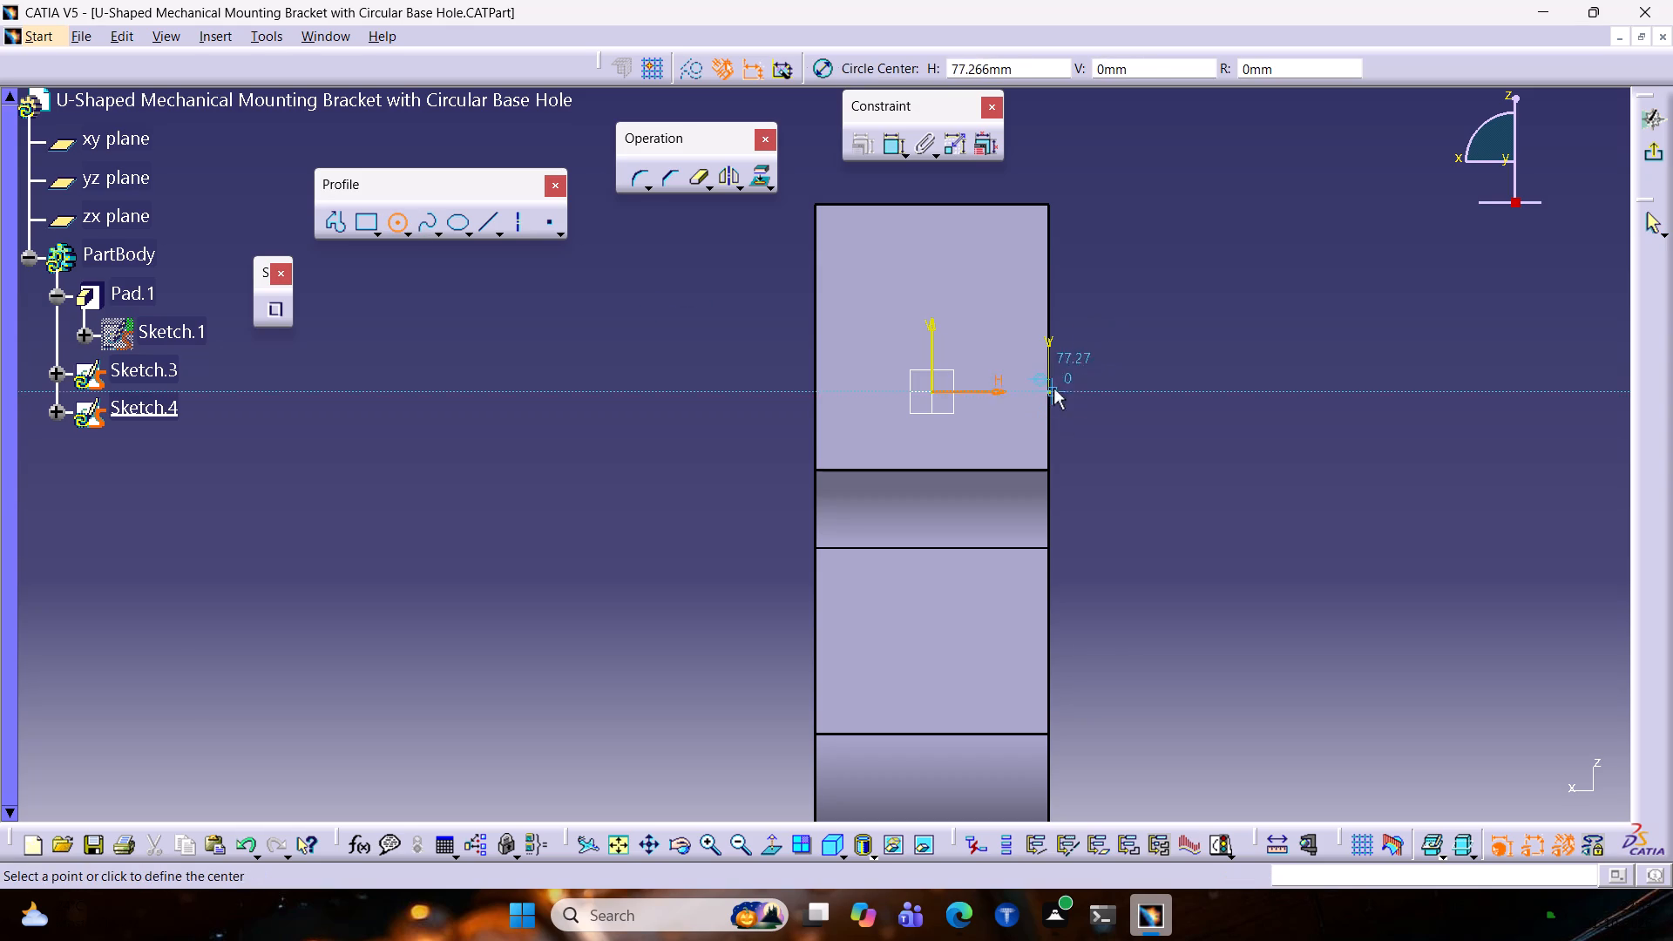
{"action": "left_click", "coordinate": [924, 302]}
{"action": "left_click", "coordinate": [945, 353]}
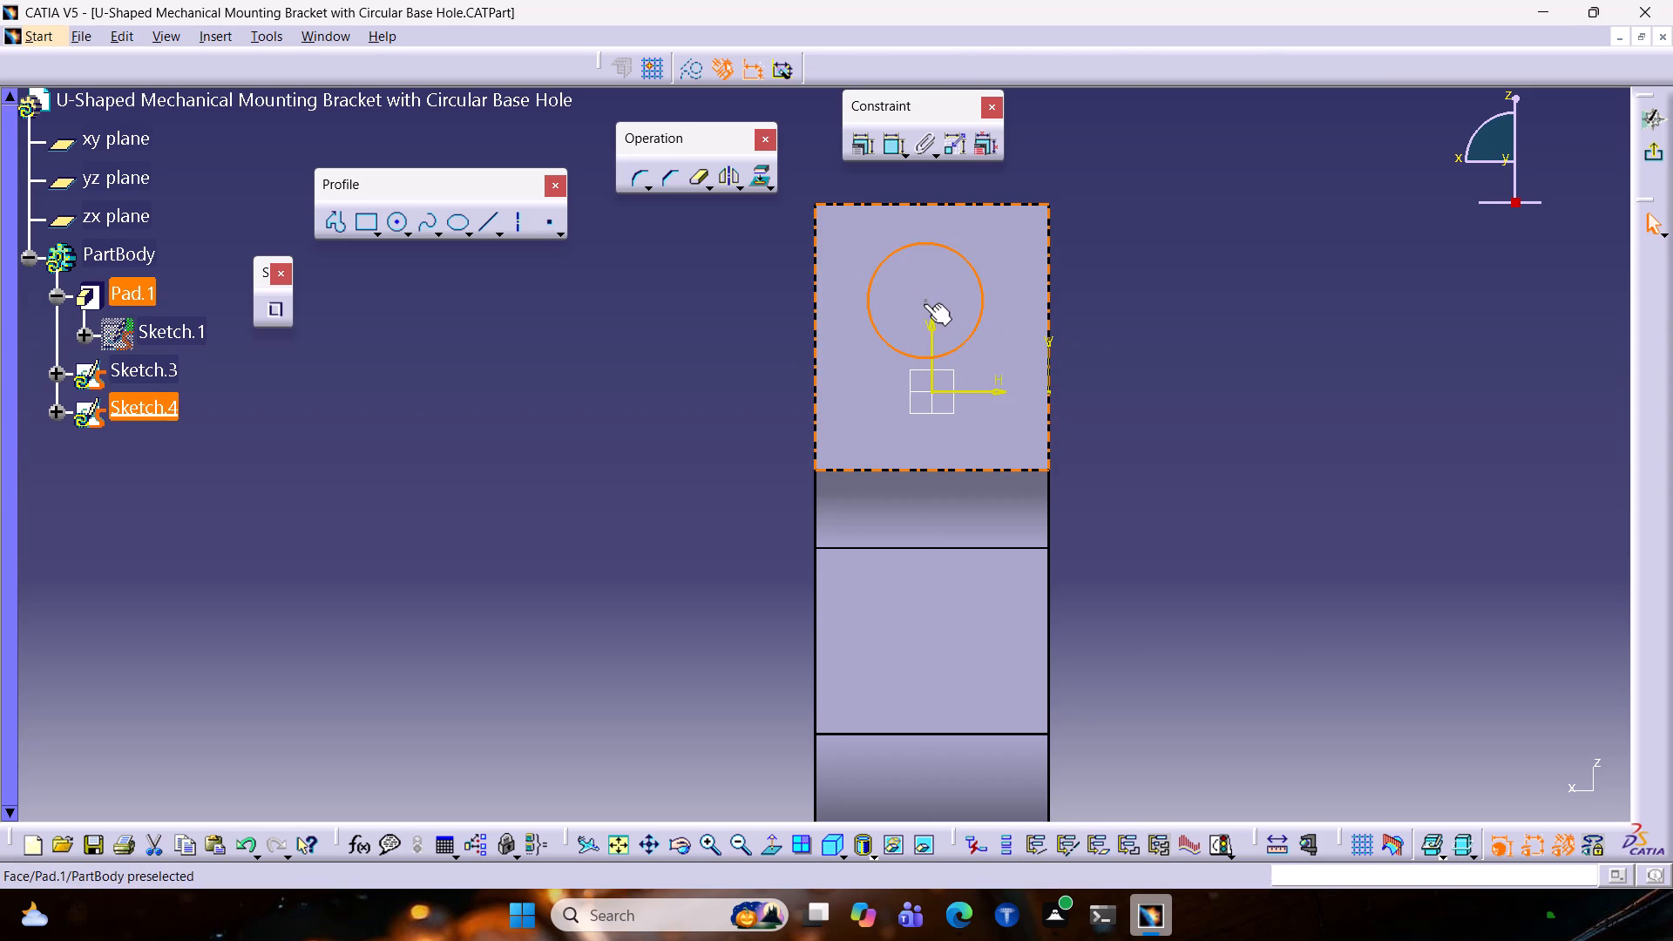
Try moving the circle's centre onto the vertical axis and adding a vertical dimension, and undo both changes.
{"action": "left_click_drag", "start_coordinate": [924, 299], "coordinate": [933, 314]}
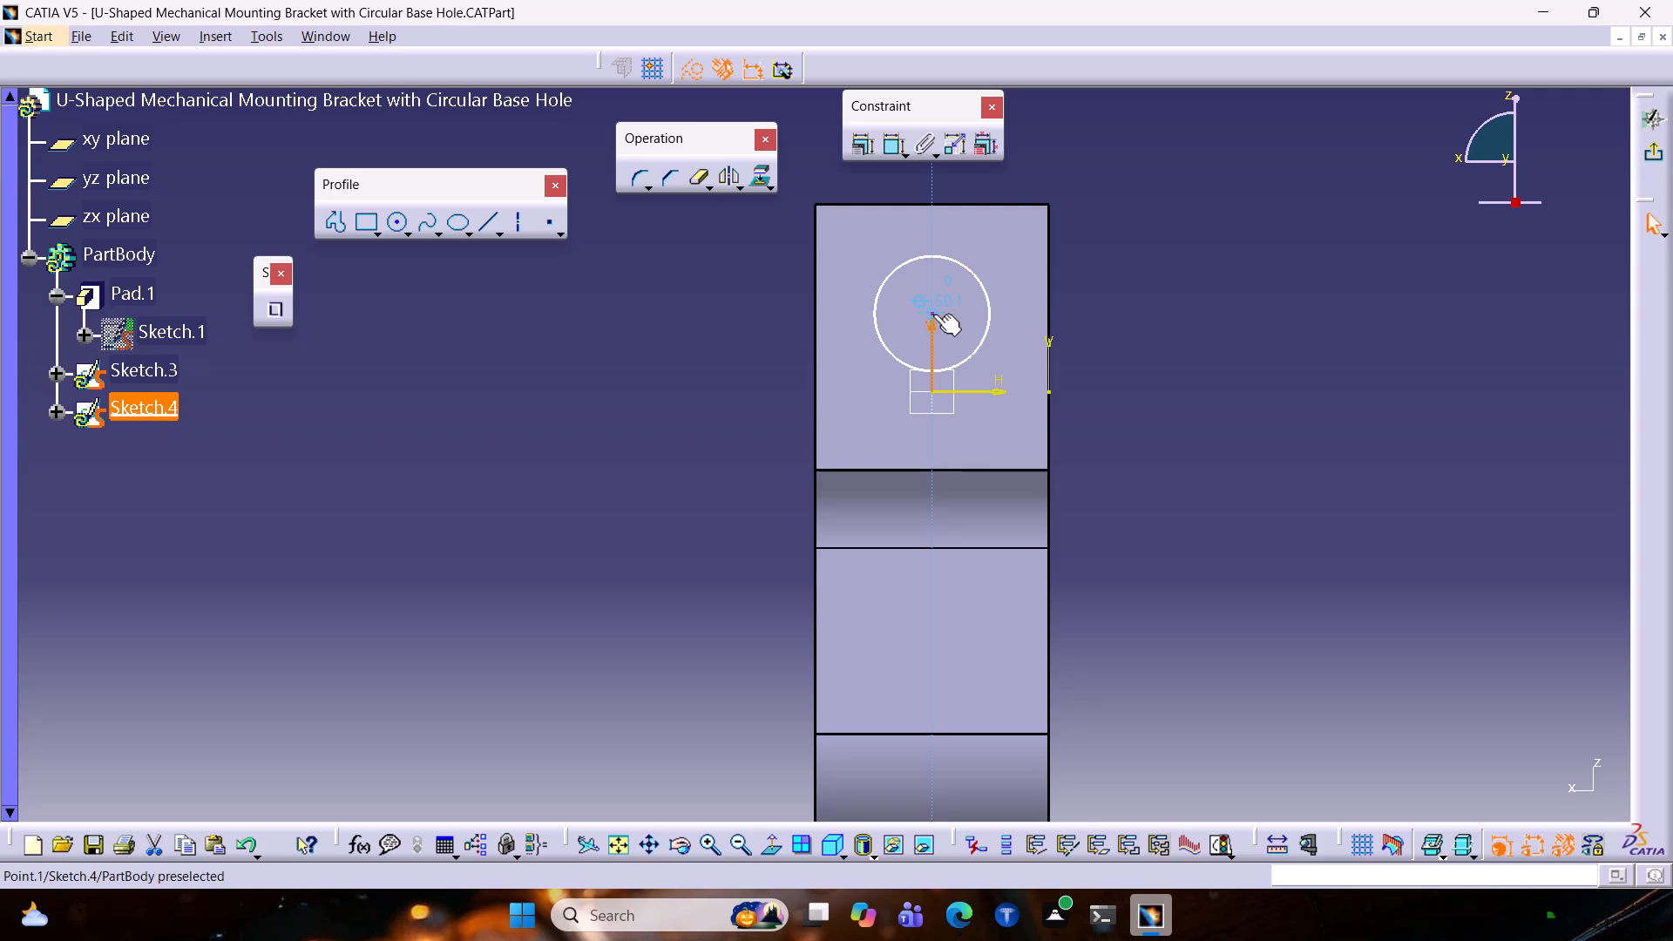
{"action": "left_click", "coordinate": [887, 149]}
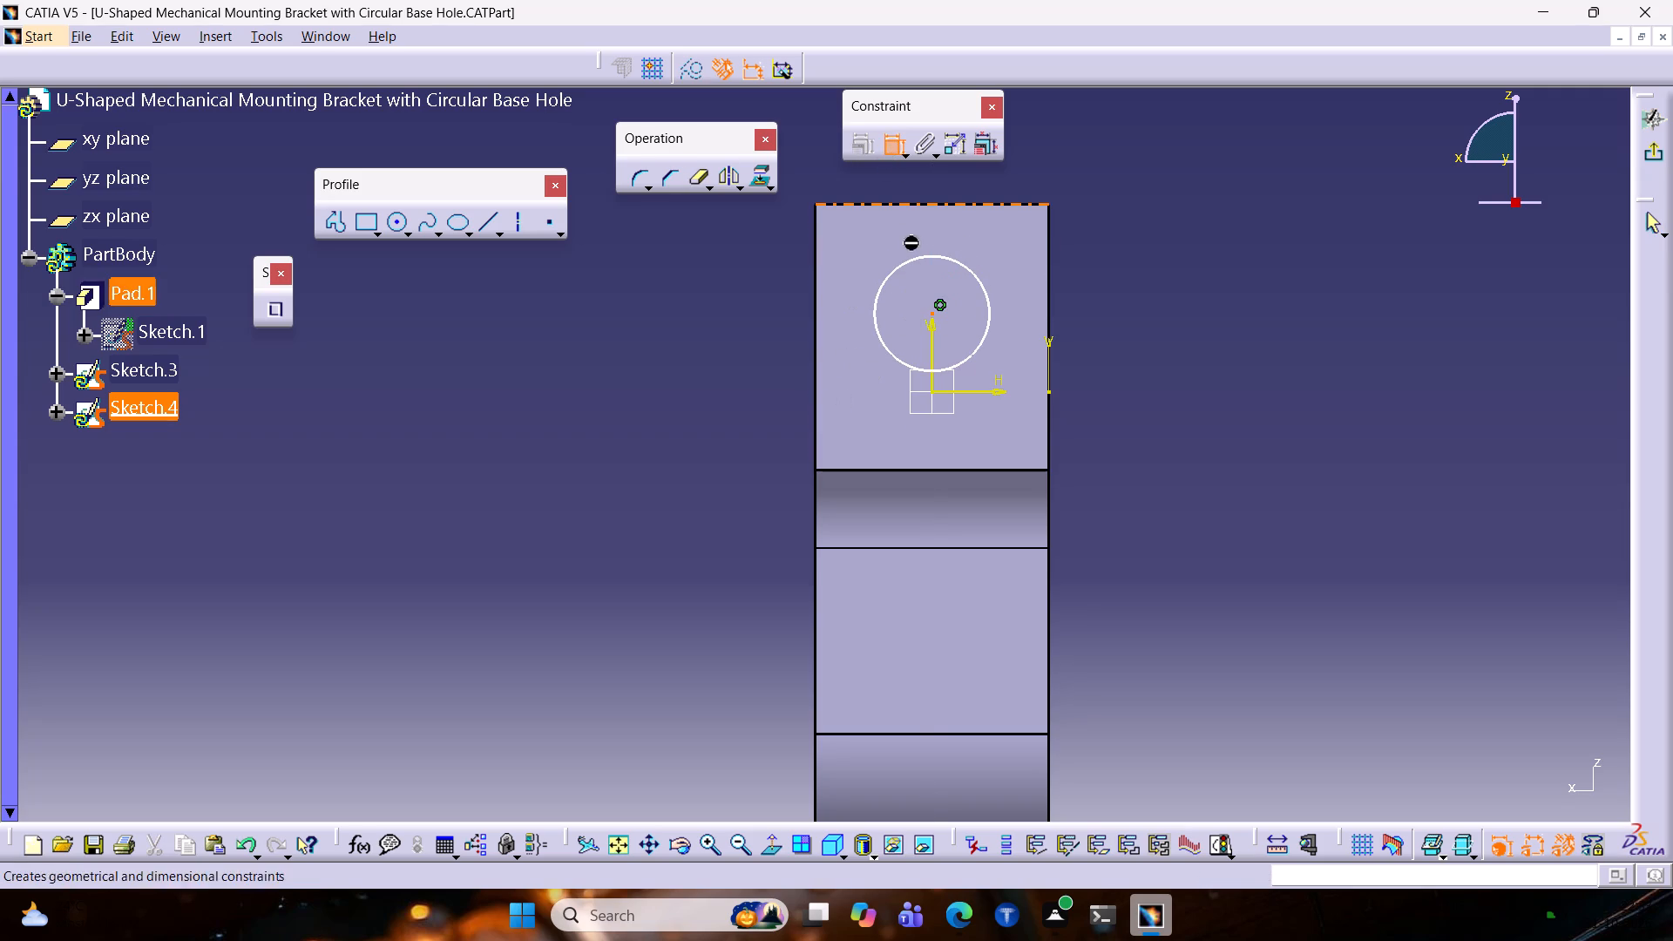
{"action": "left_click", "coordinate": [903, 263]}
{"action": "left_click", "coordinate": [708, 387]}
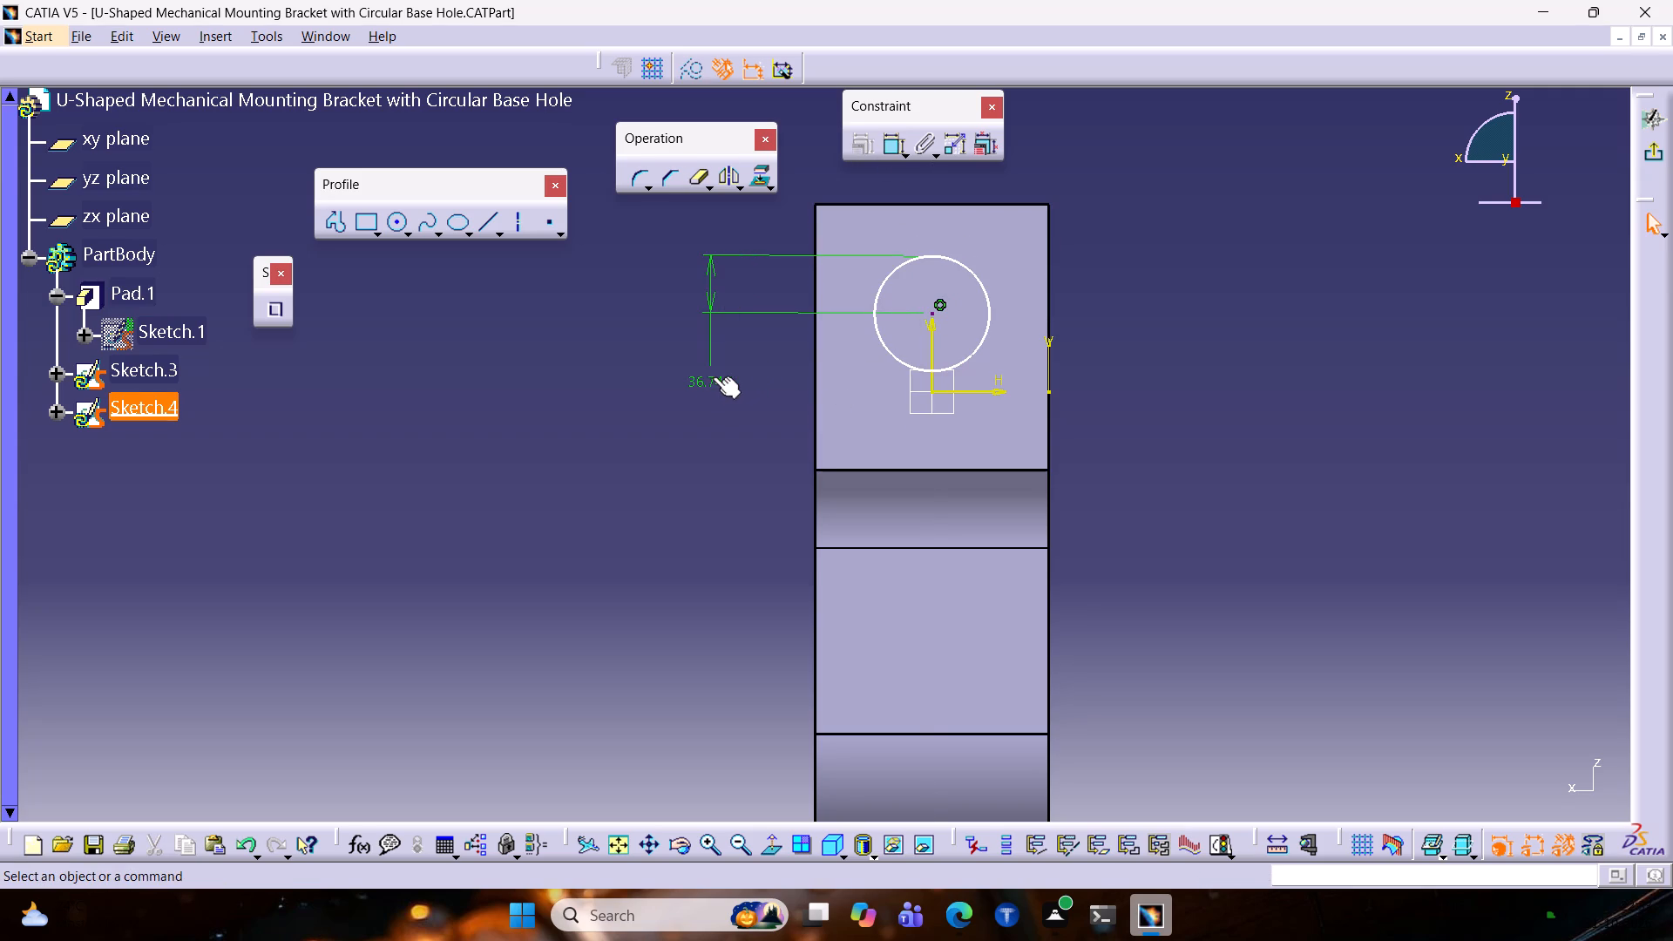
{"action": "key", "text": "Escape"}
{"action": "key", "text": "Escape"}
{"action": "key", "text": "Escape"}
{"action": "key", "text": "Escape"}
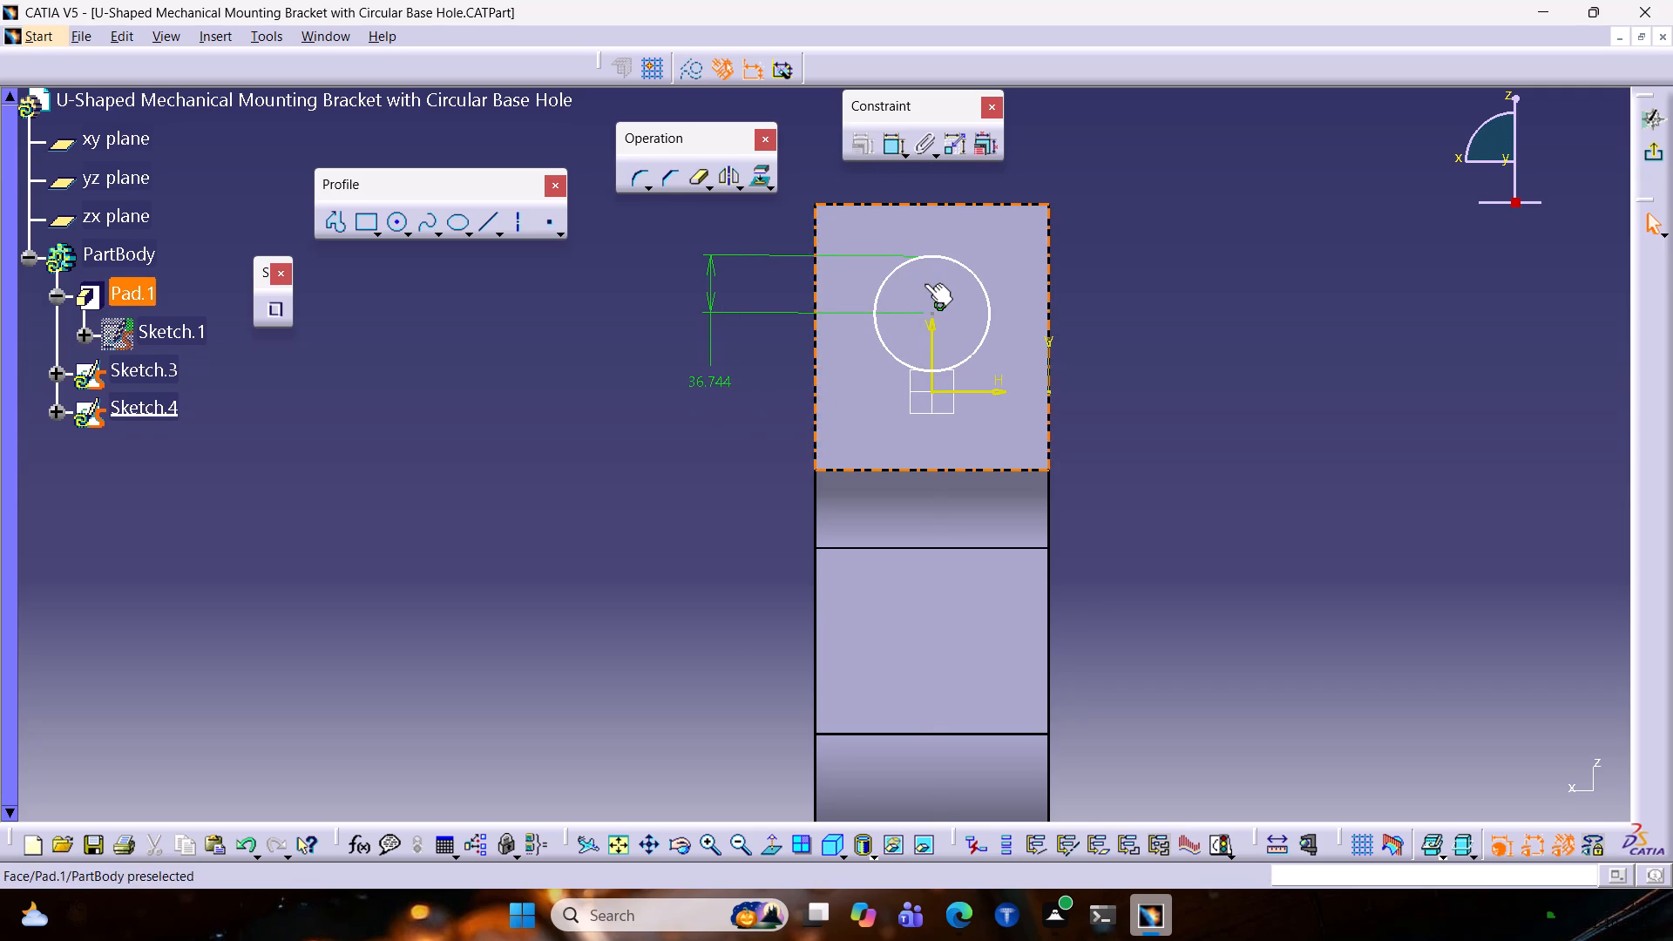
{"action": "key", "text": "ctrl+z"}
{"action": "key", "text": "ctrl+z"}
Constrain the circle's diameter to 75 mm.
{"action": "left_click", "coordinate": [898, 347]}
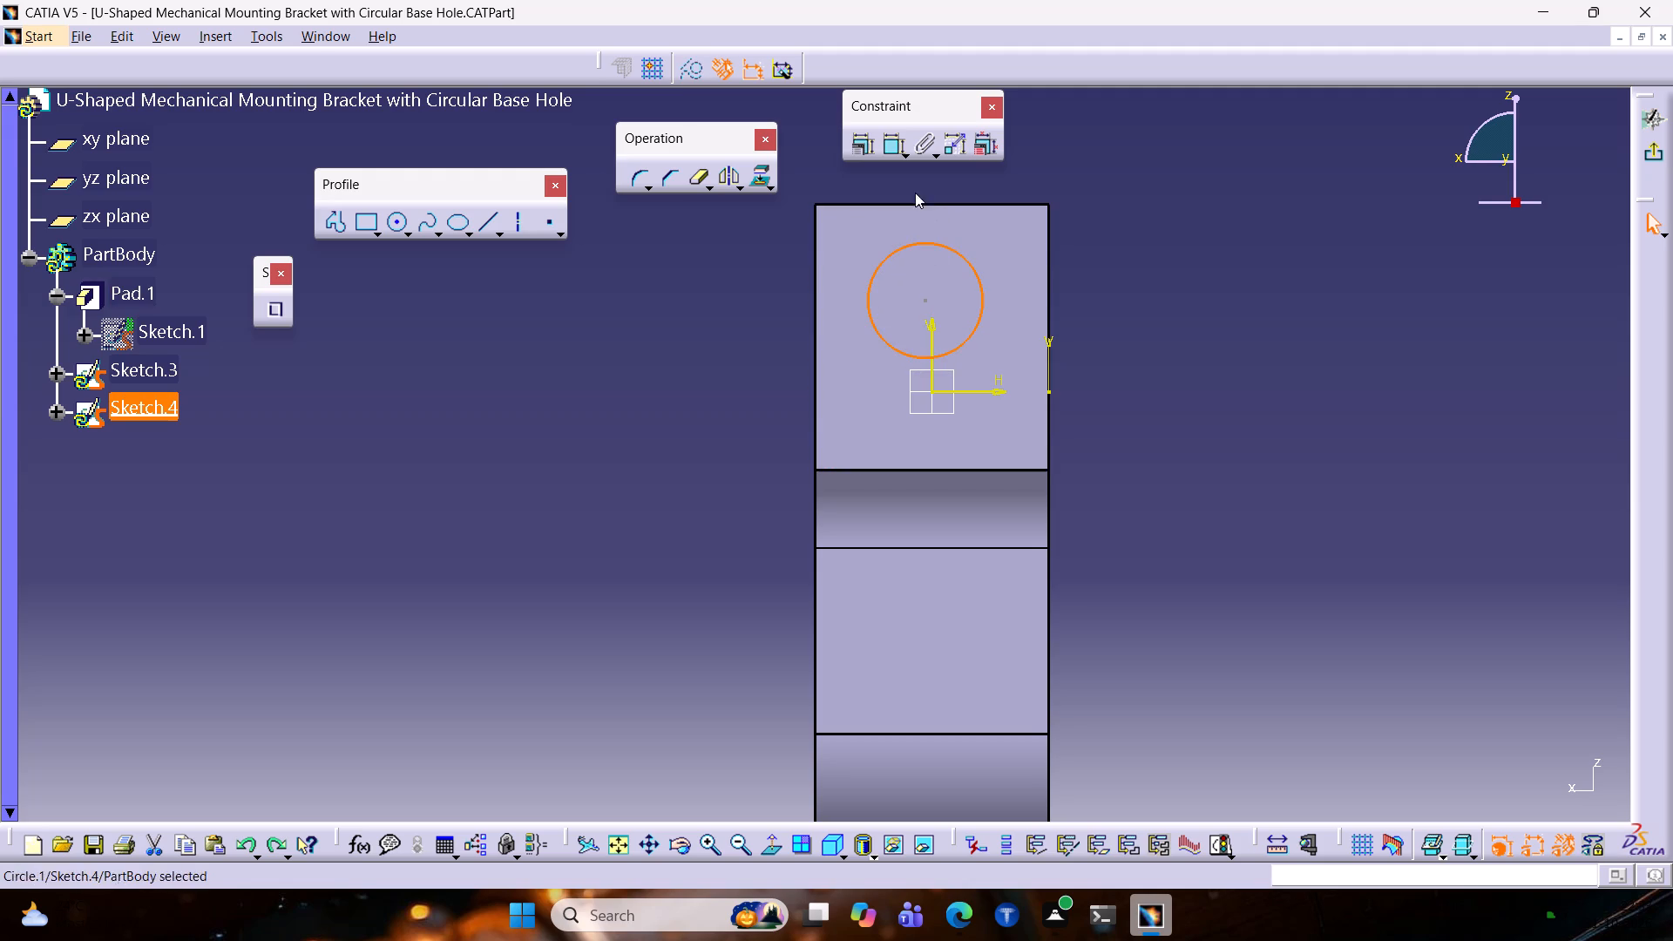
{"action": "left_click", "coordinate": [830, 267]}
{"action": "left_click", "coordinate": [894, 149]}
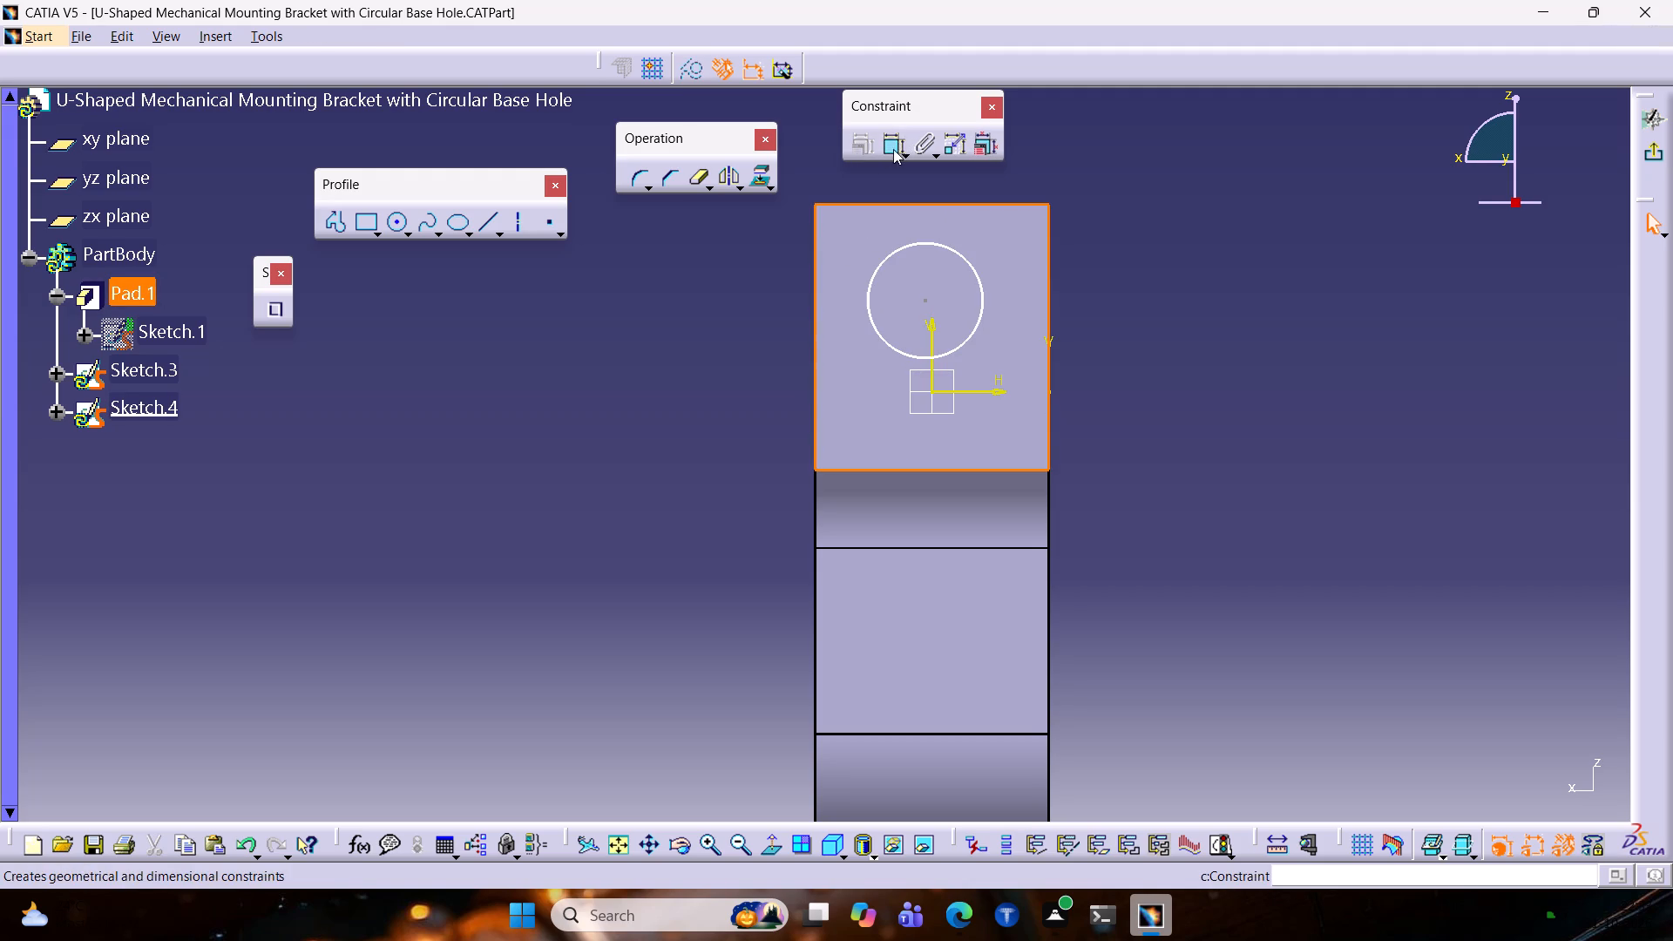
{"action": "left_click", "coordinate": [870, 314]}
{"action": "left_click", "coordinate": [715, 372]}
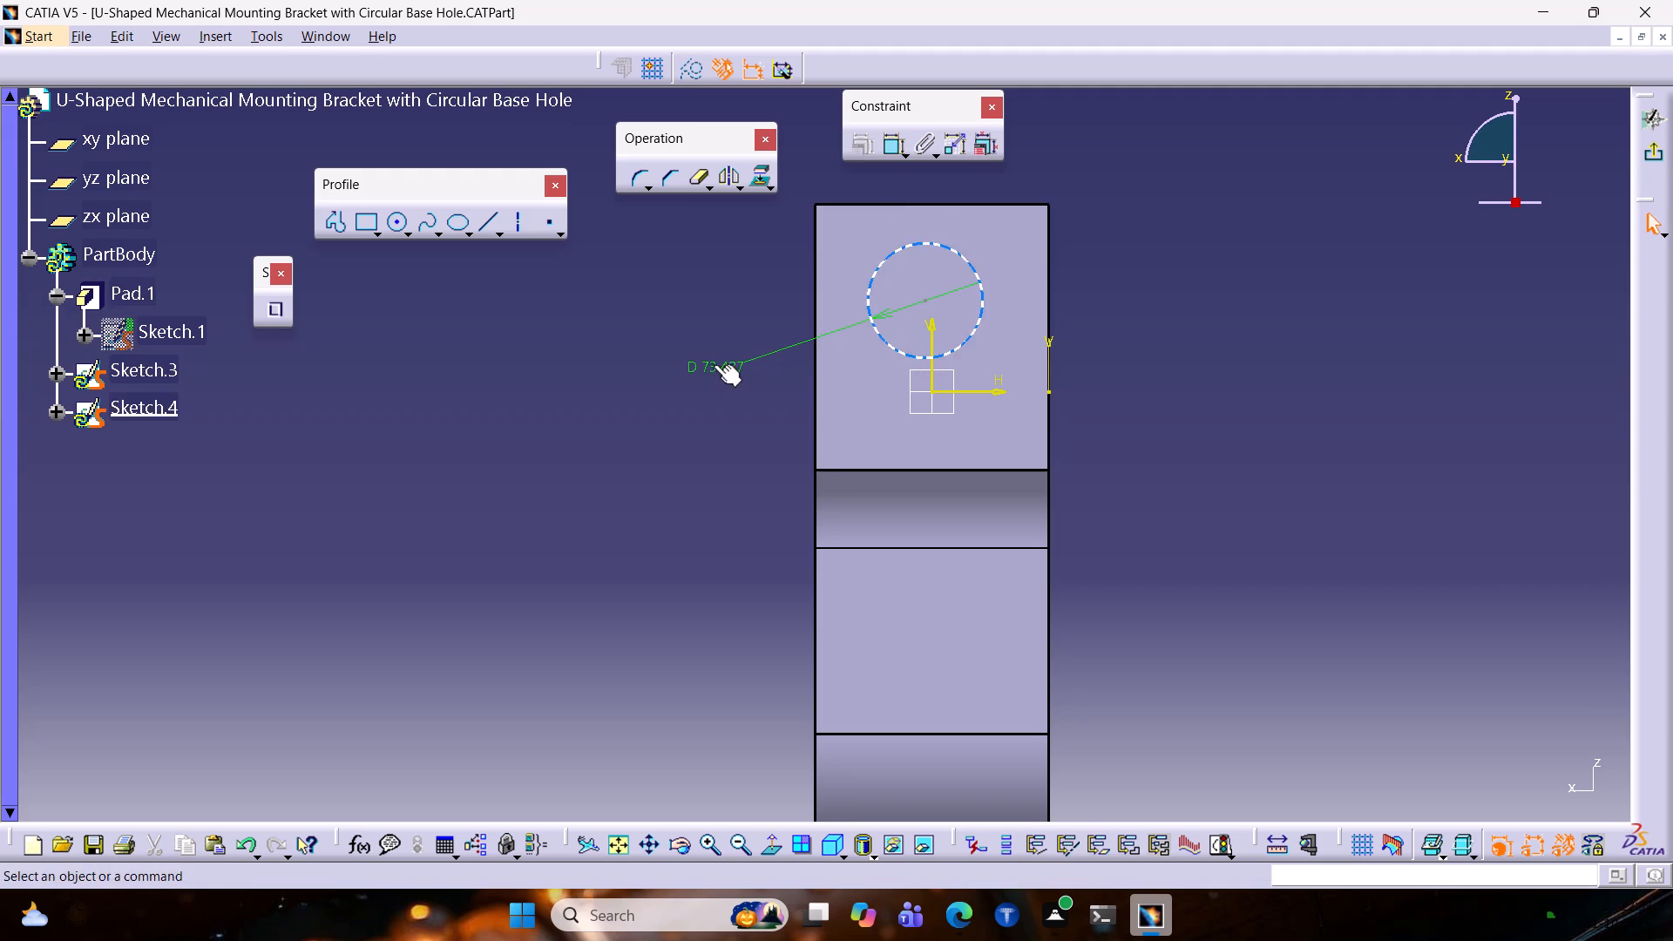
{"action": "double_click", "coordinate": [715, 363]}
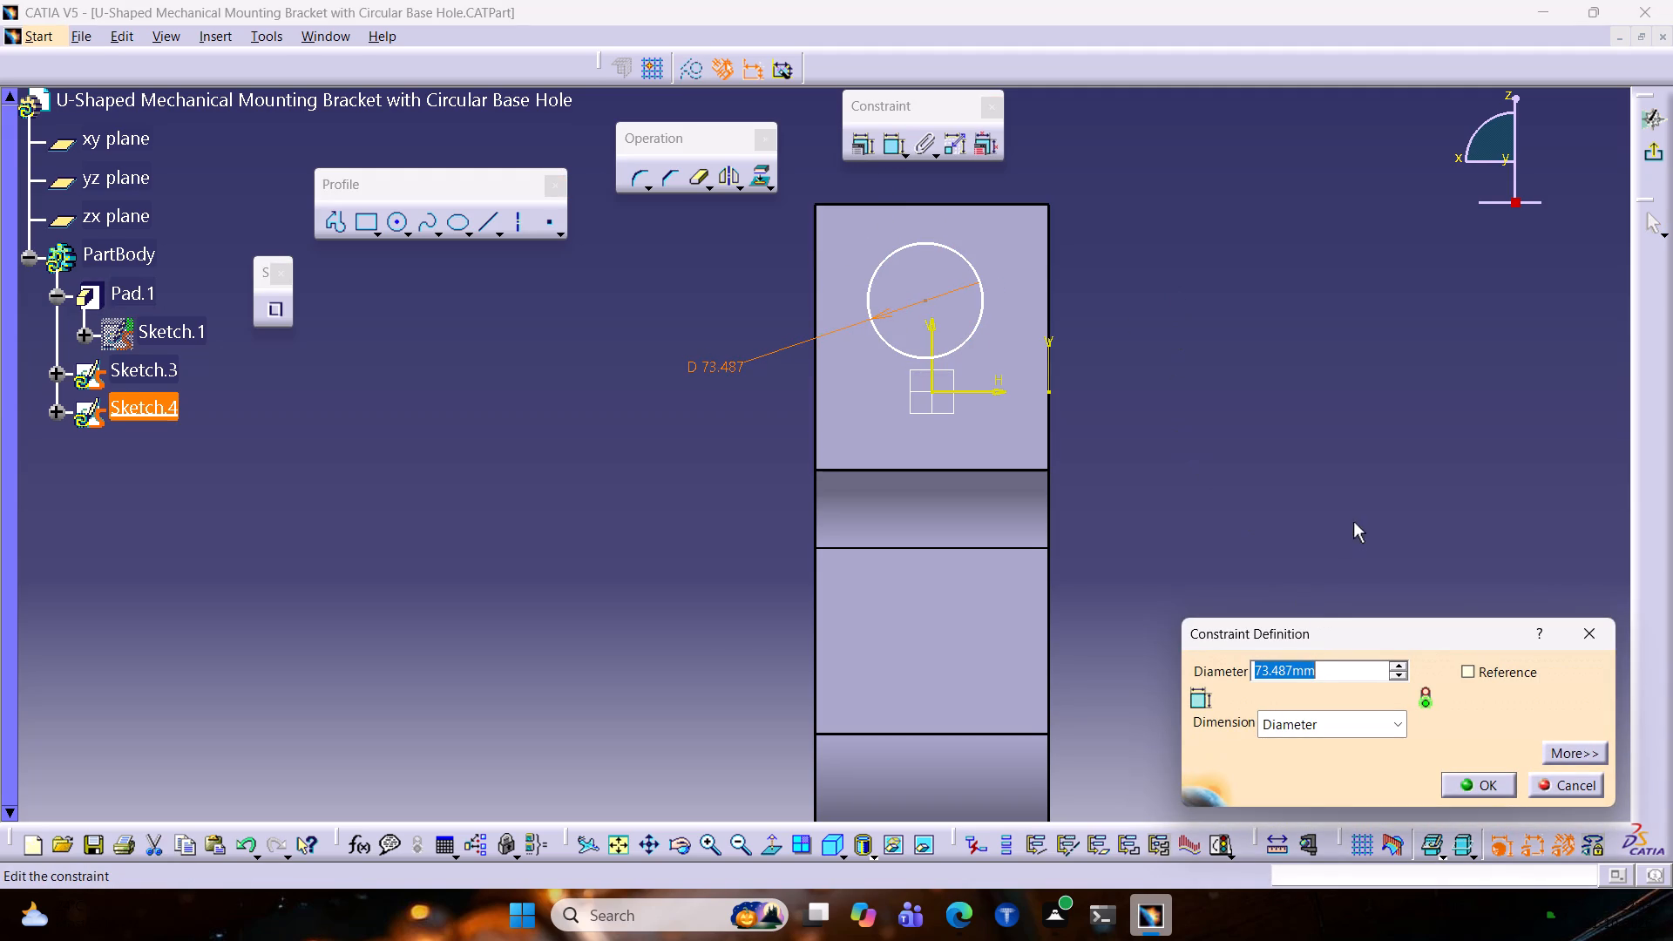
{"action": "type", "text": "75"}
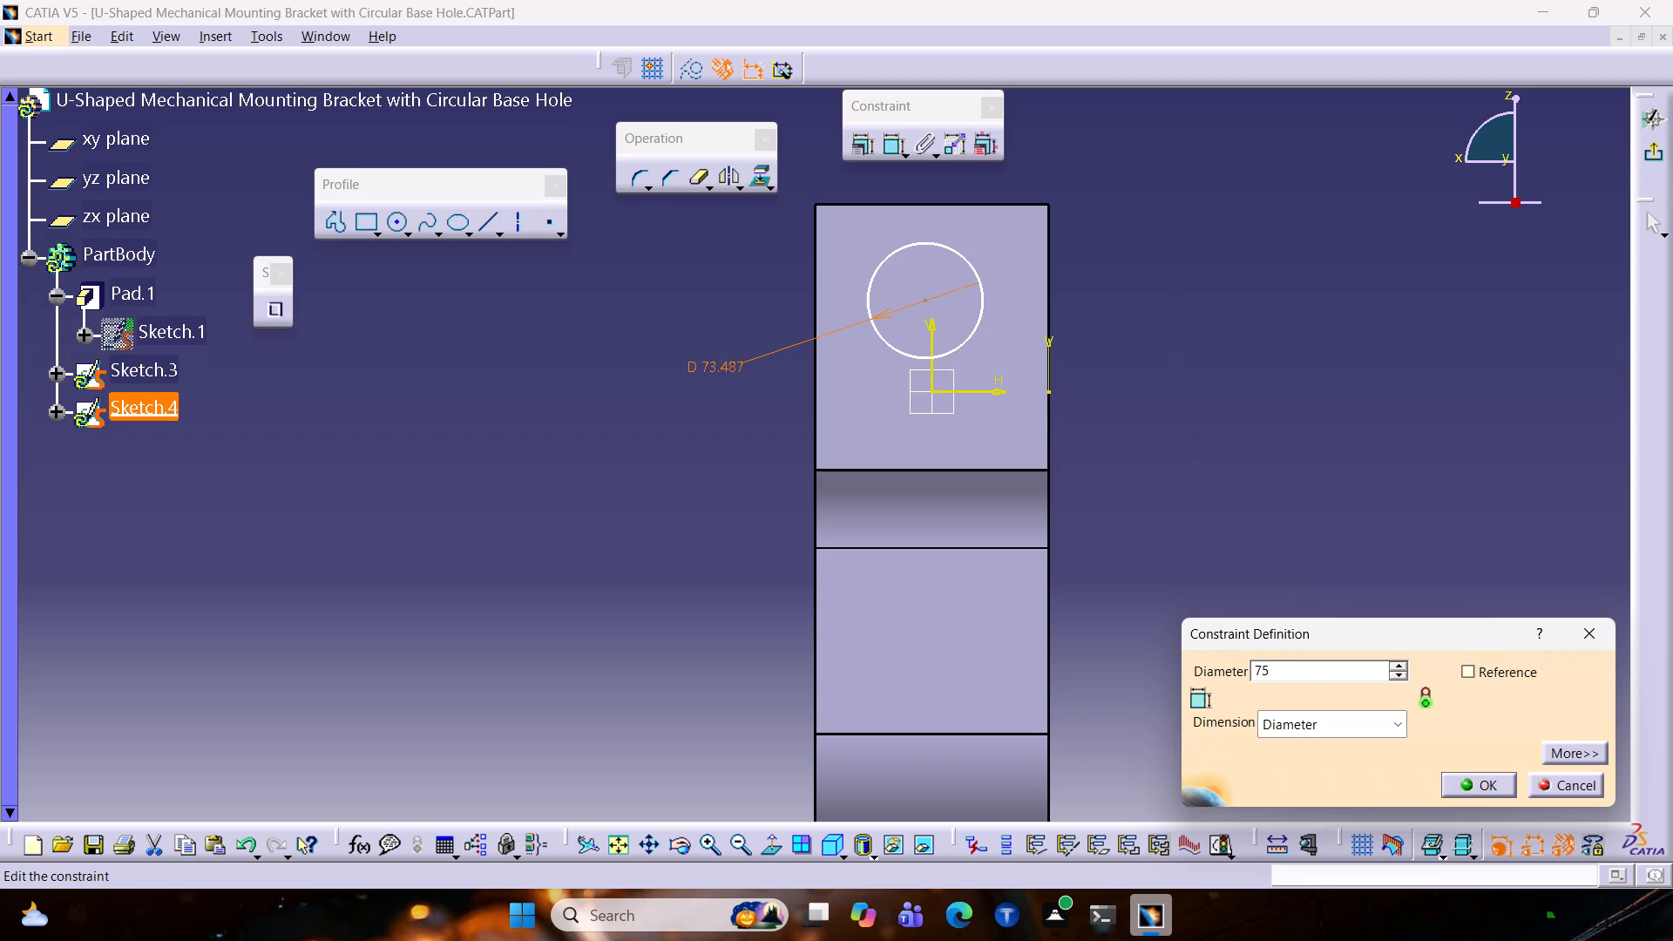
{"action": "key", "text": "Return"}
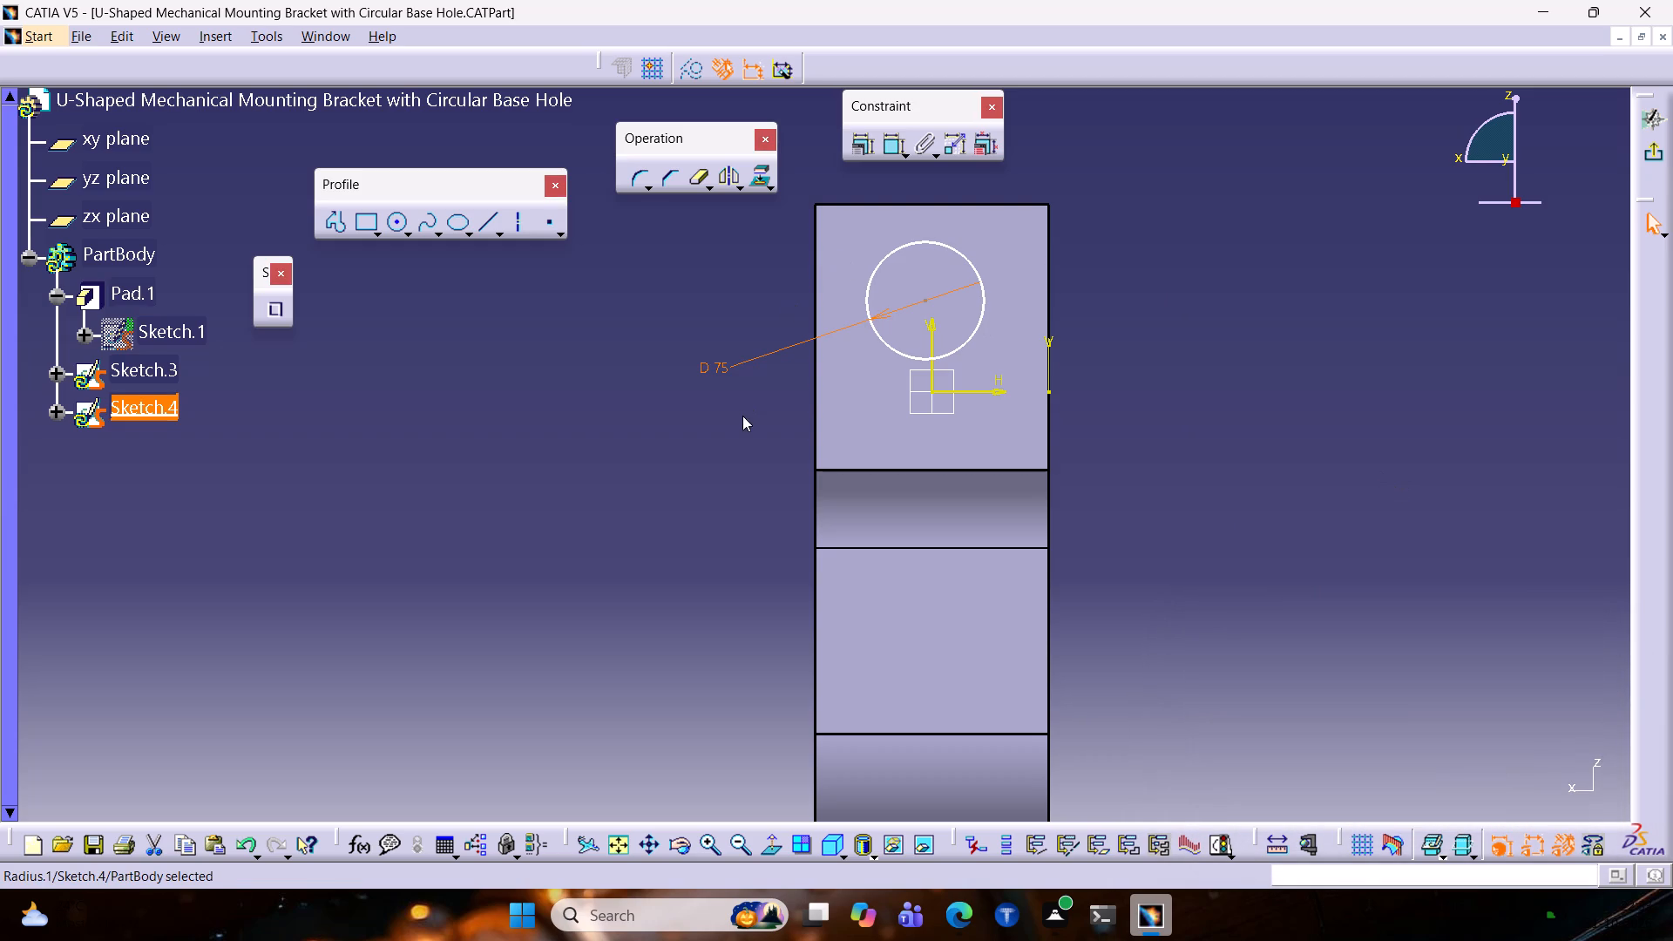
Constrain the circle's centre 110 mm above the lower edge of the arm's outer face.
{"action": "left_click", "coordinate": [896, 152]}
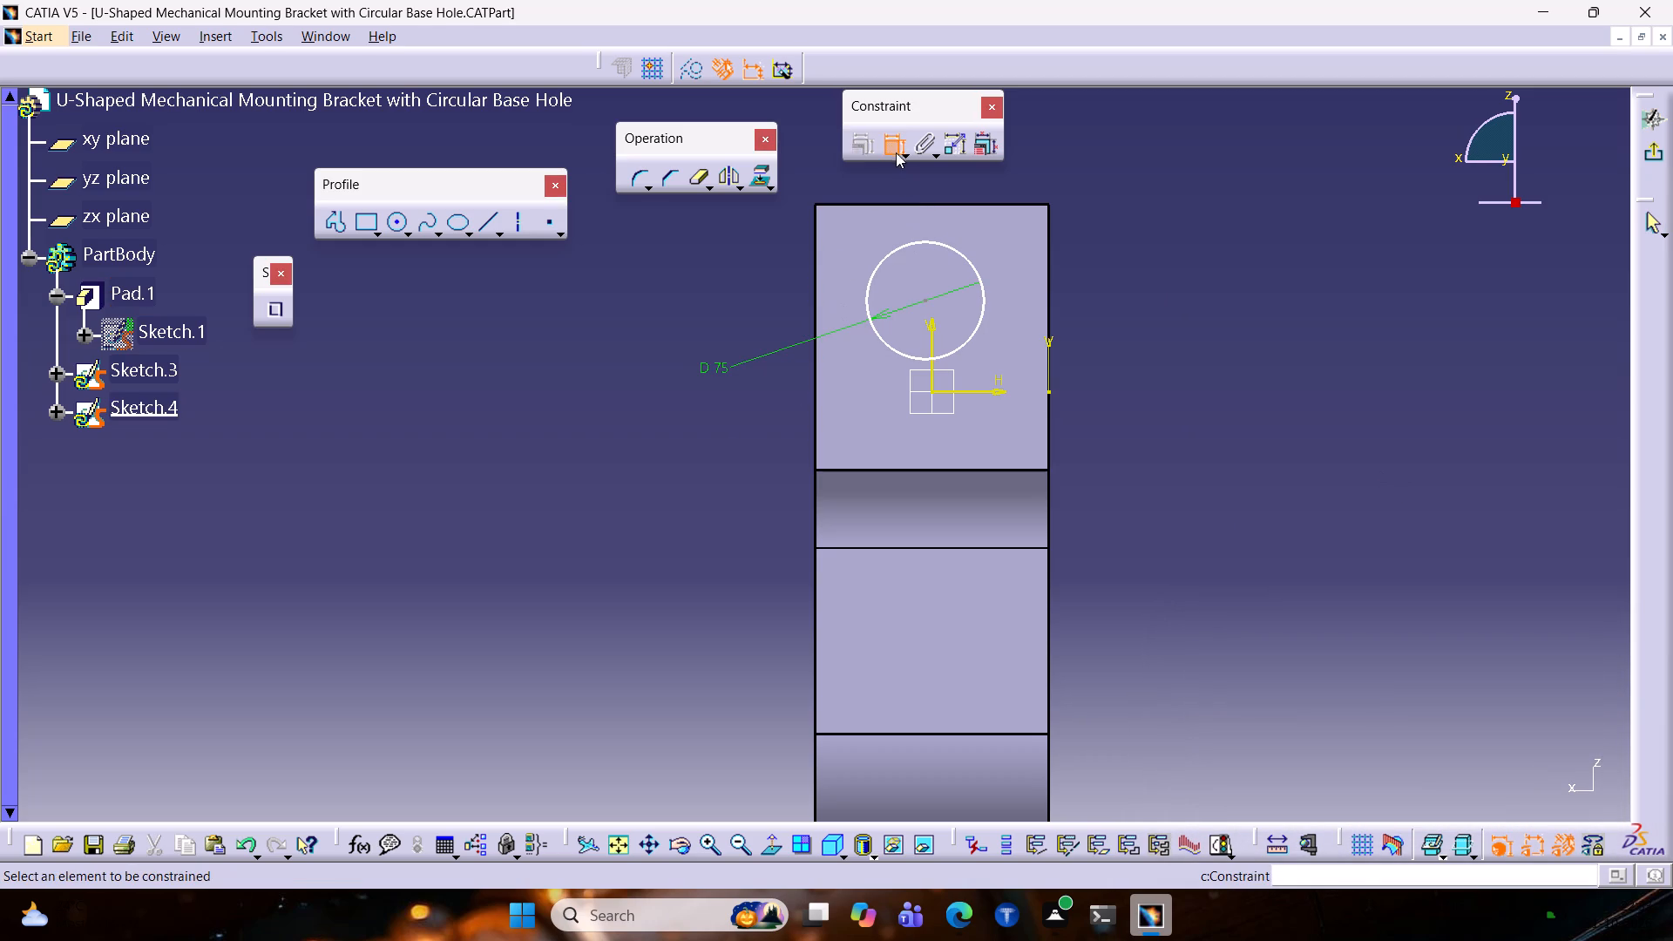
{"action": "left_click", "coordinate": [925, 298]}
{"action": "left_click", "coordinate": [897, 470]}
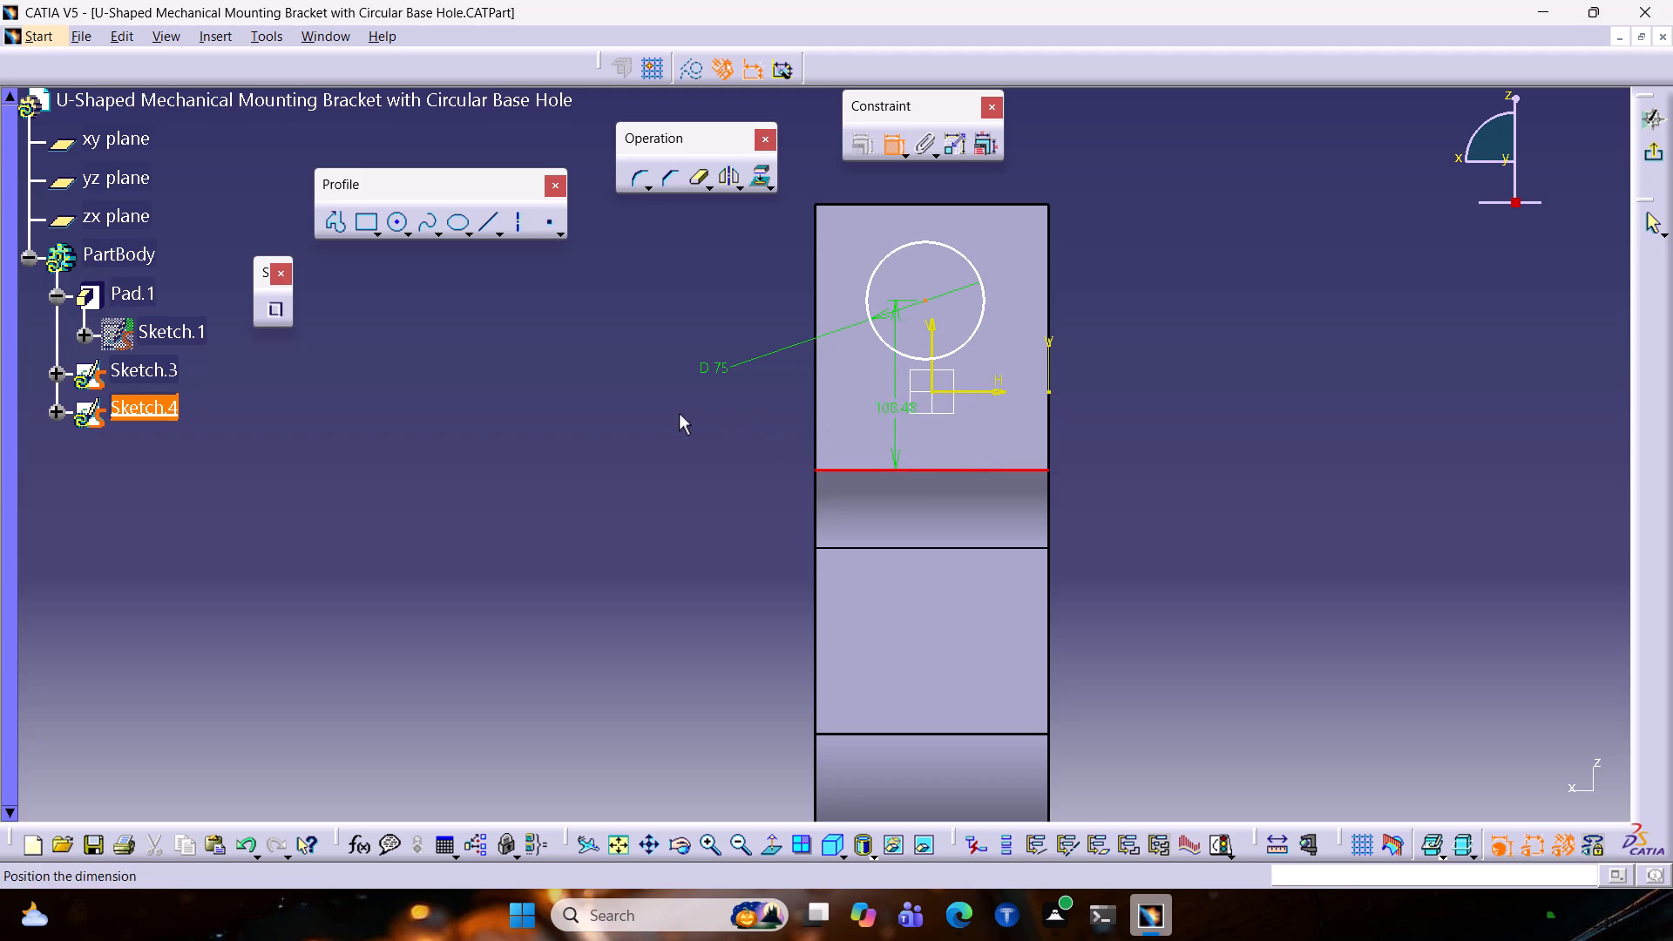
{"action": "left_click", "coordinate": [864, 408]}
{"action": "double_click", "coordinate": [893, 402]}
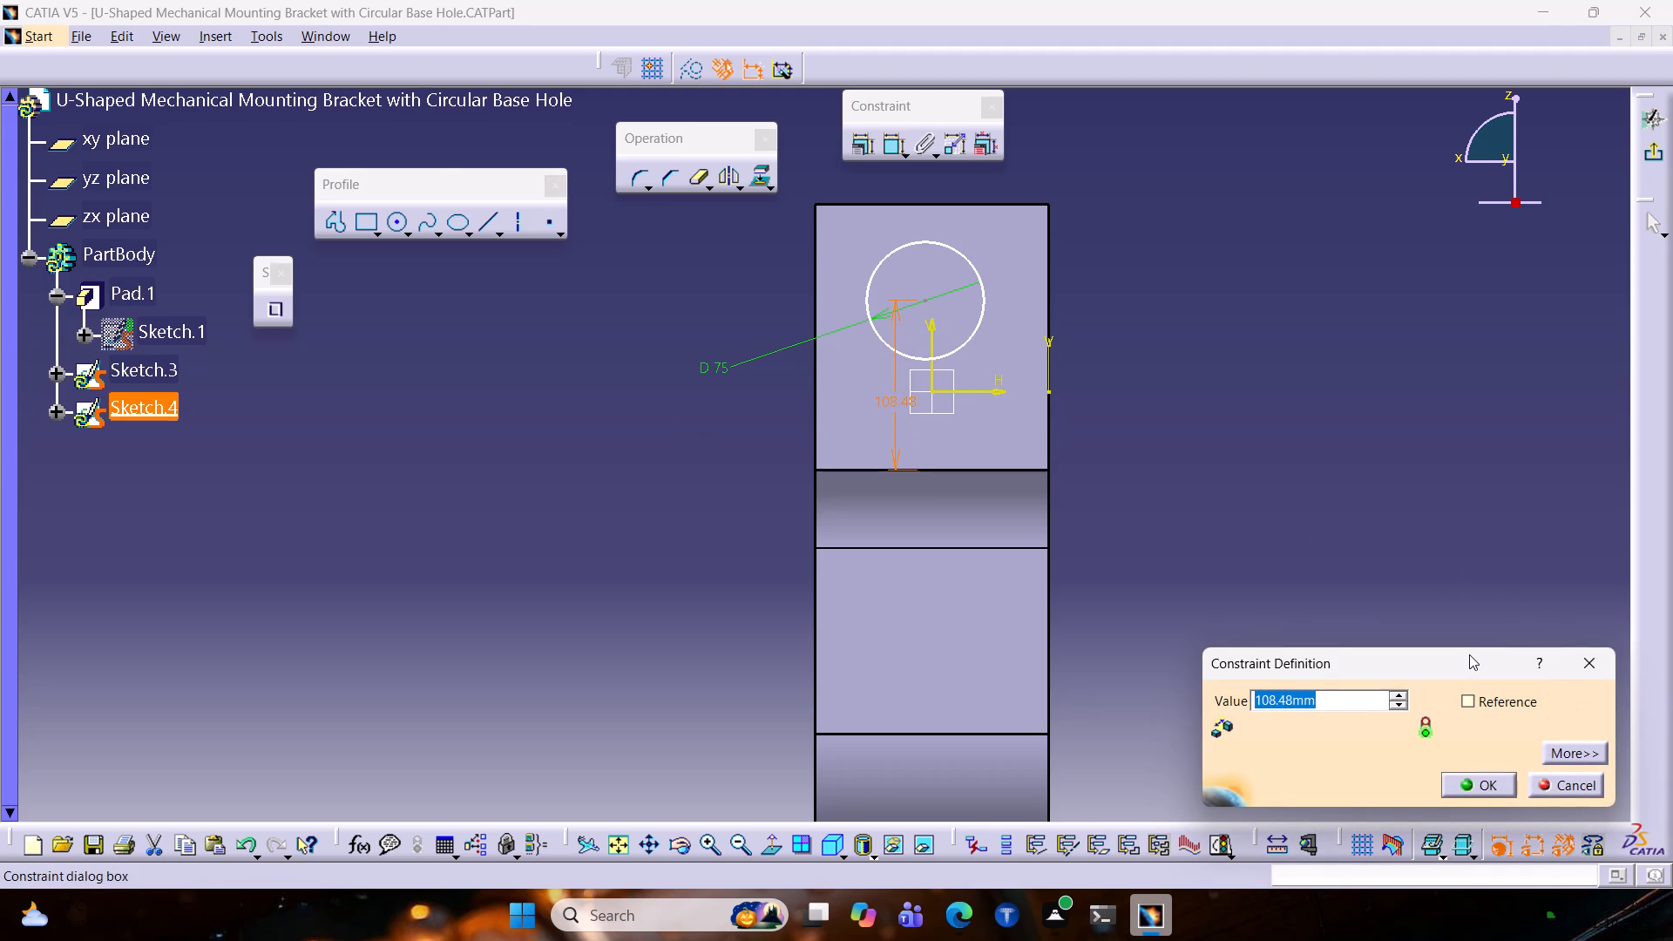
{"action": "type", "text": "110"}
{"action": "key", "text": "Return"}
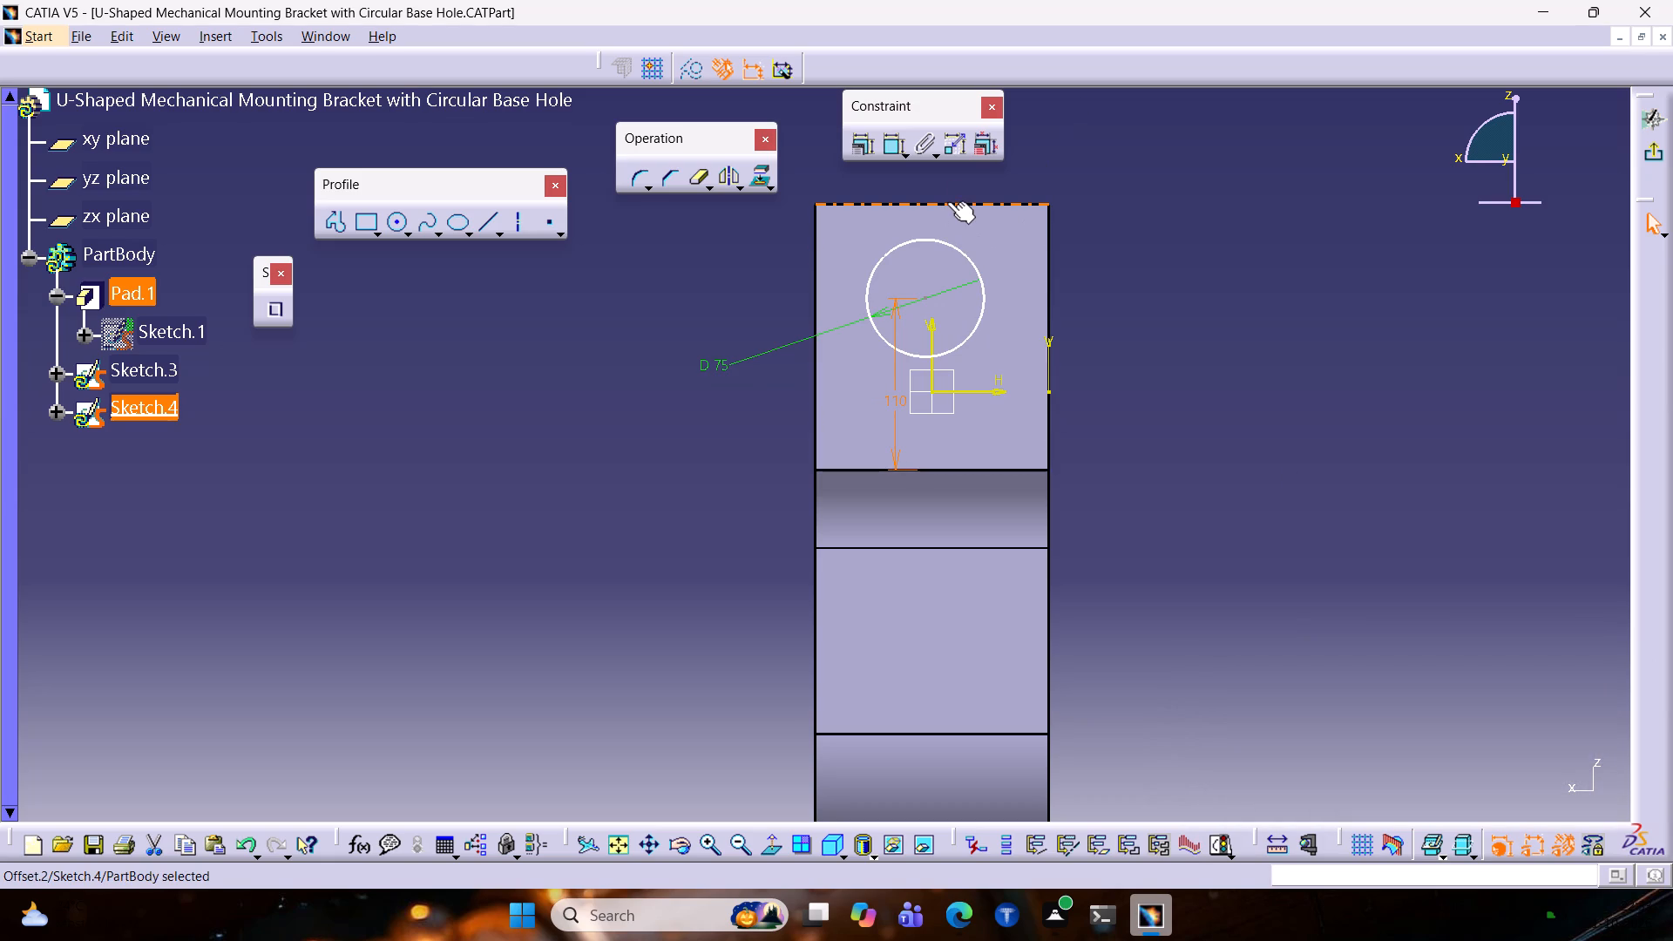
Check the height of the arm's outer face between its upper and lower edges without keeping a dimension.
{"action": "left_click", "coordinate": [895, 140]}
{"action": "left_click", "coordinate": [985, 207]}
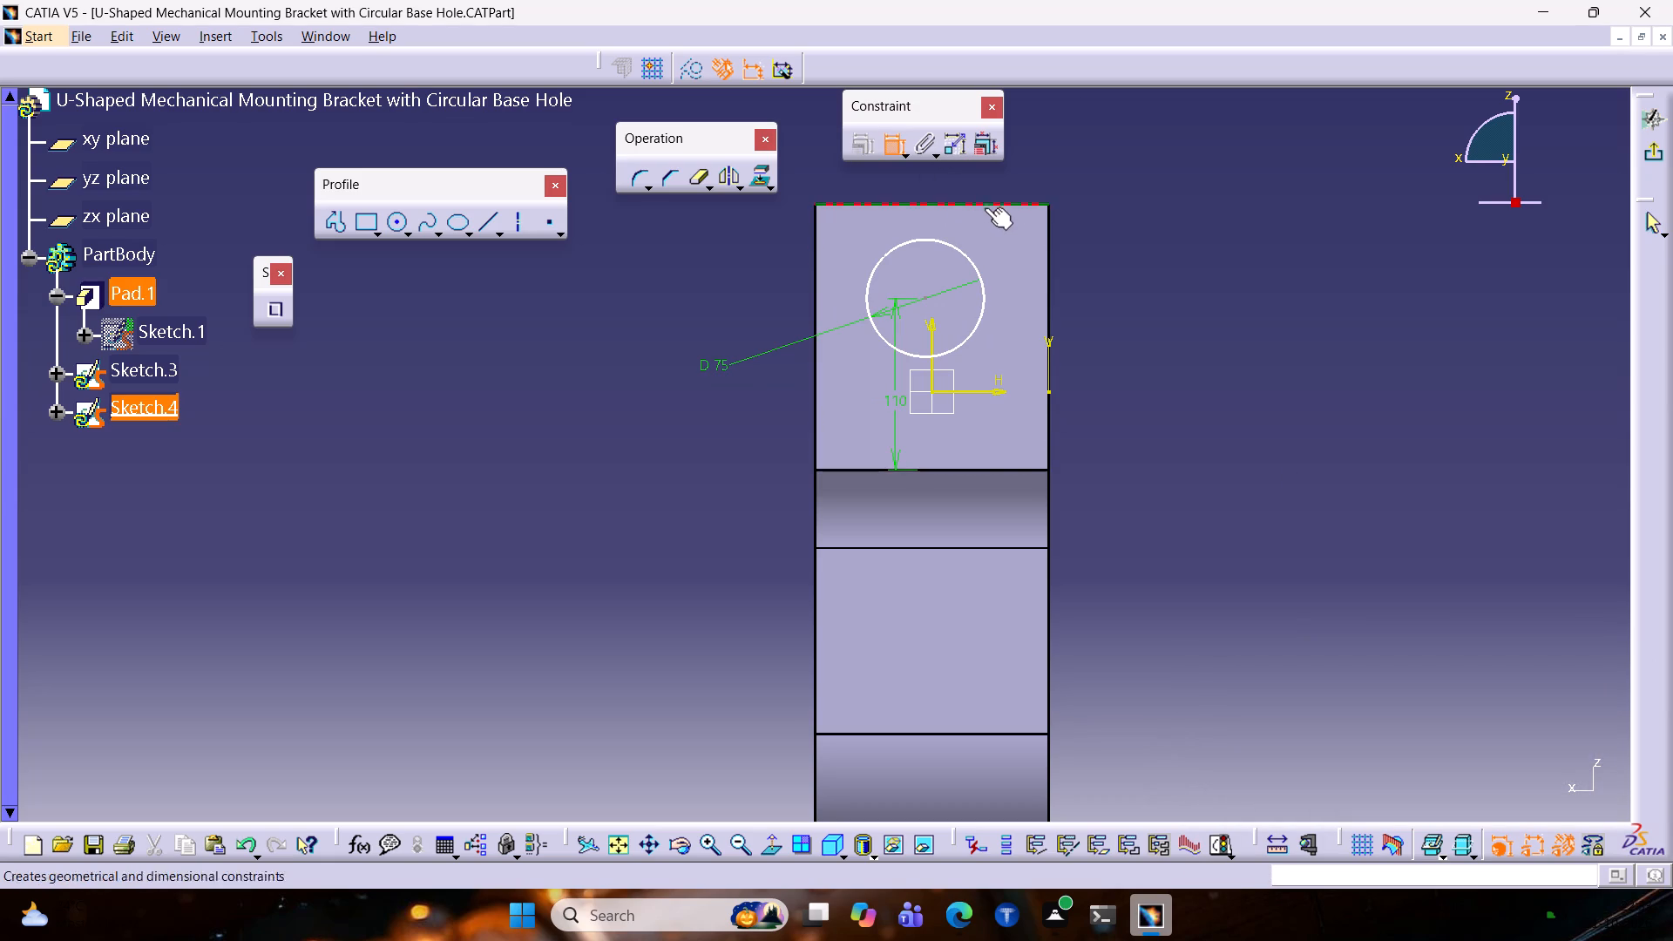
{"action": "left_click", "coordinate": [1011, 469]}
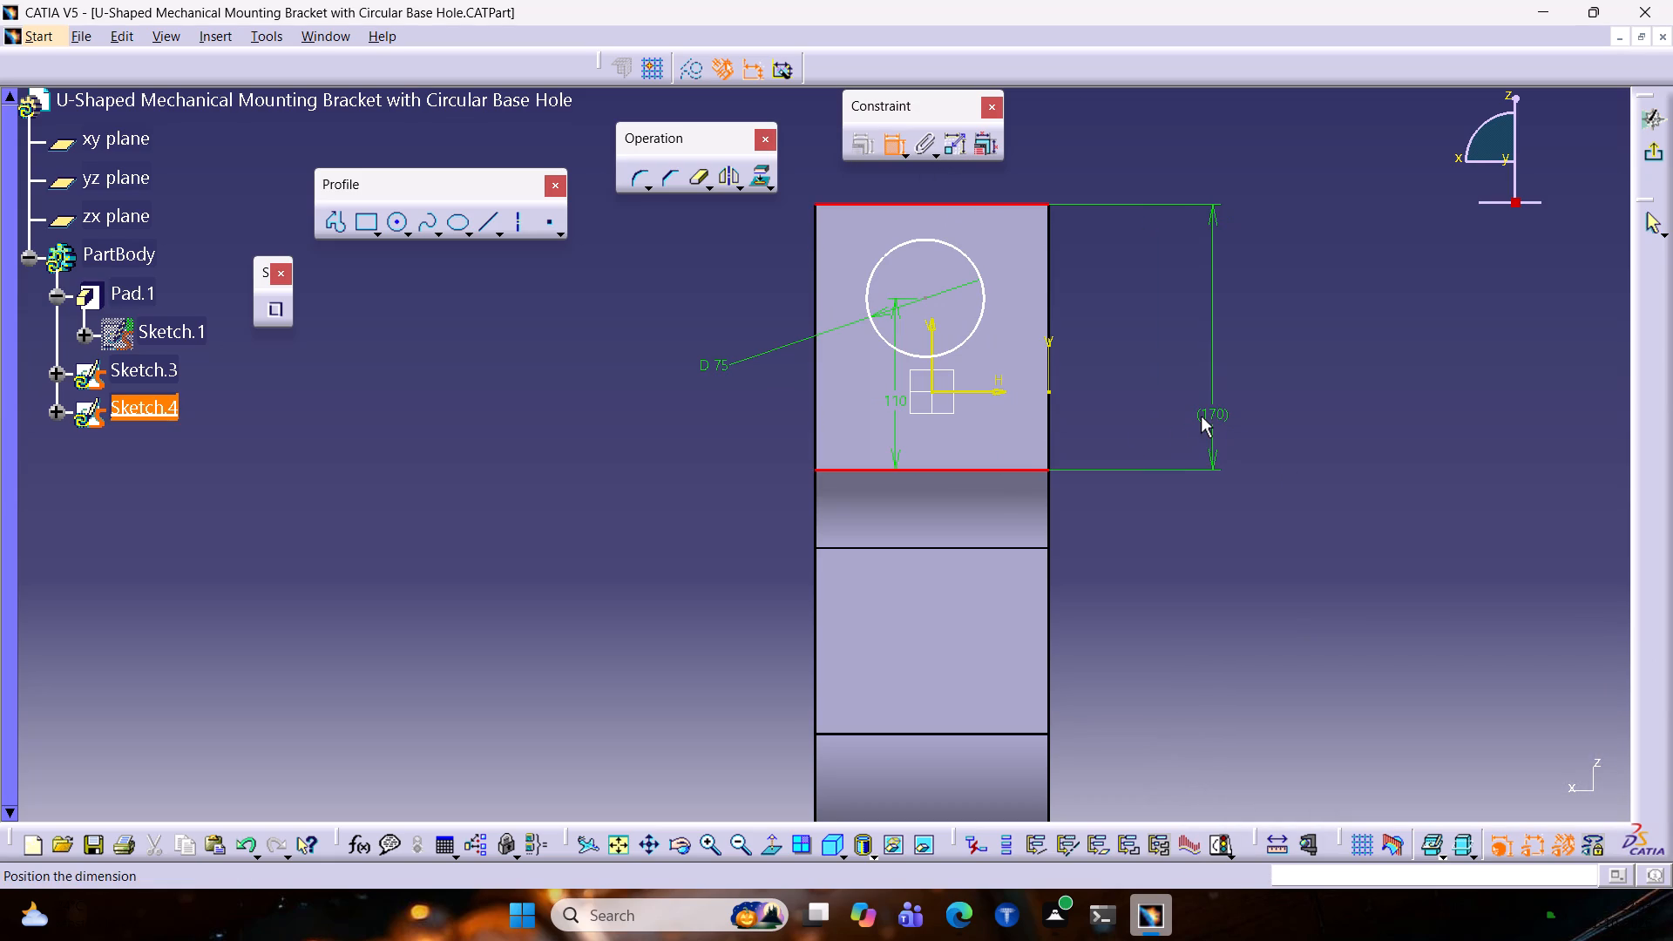
{"action": "key", "text": "Escape"}
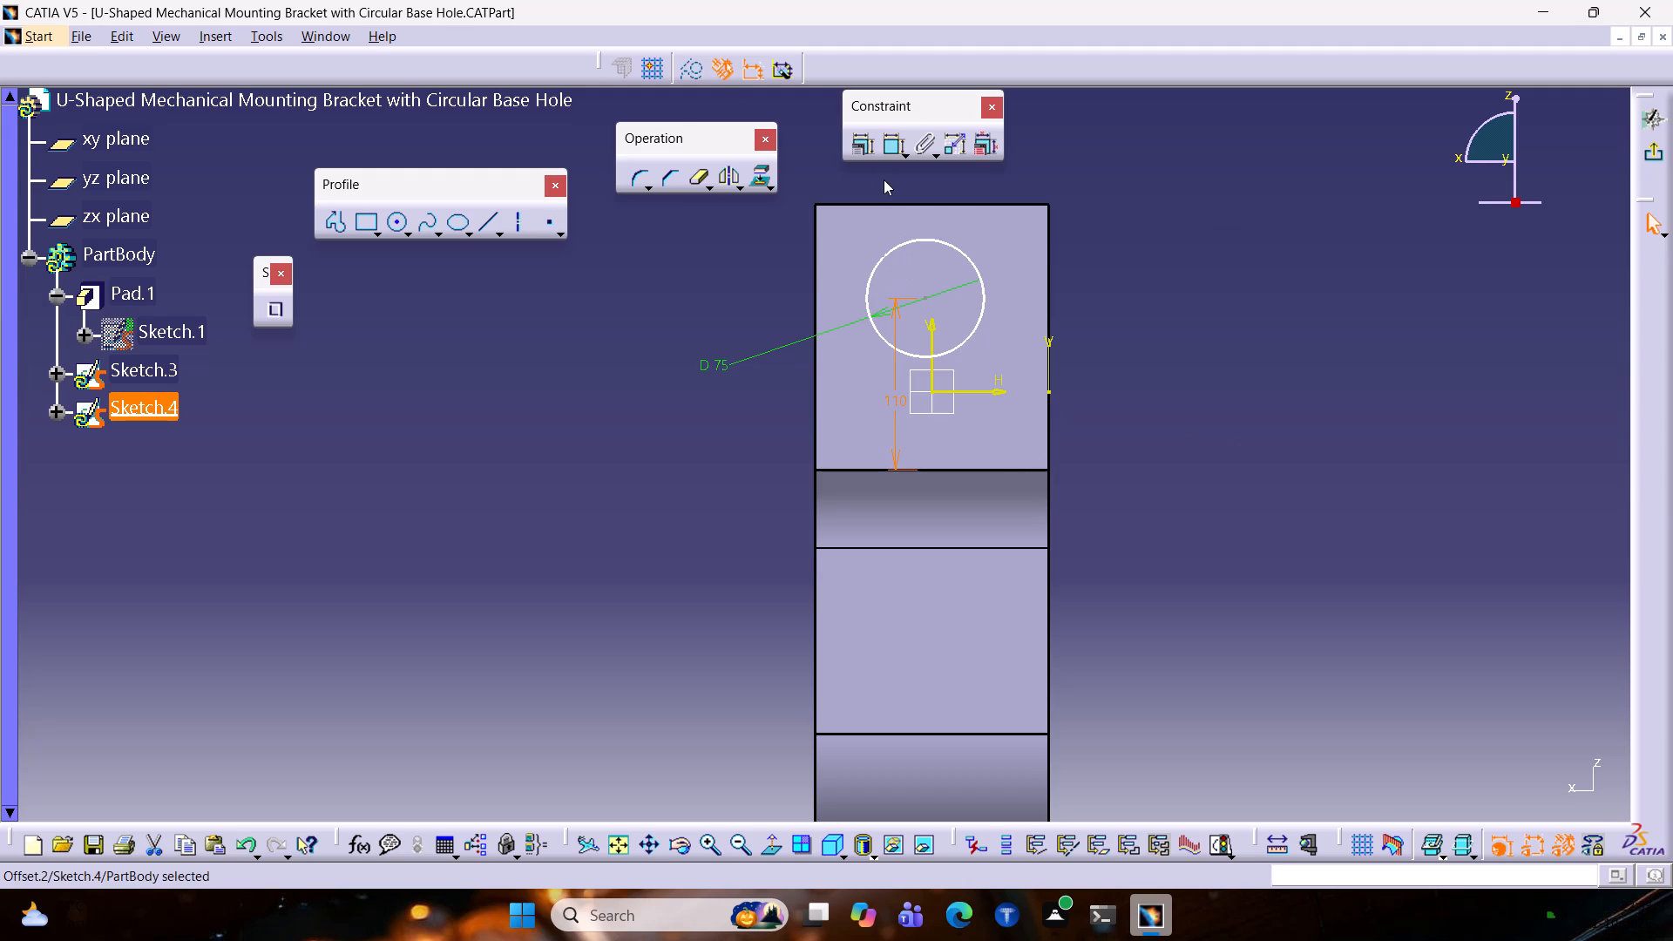
Constrain the circle's centre 75 mm from the arm face's vertical edge on the positive H side and exit the sketch.
{"action": "left_click", "coordinate": [891, 149]}
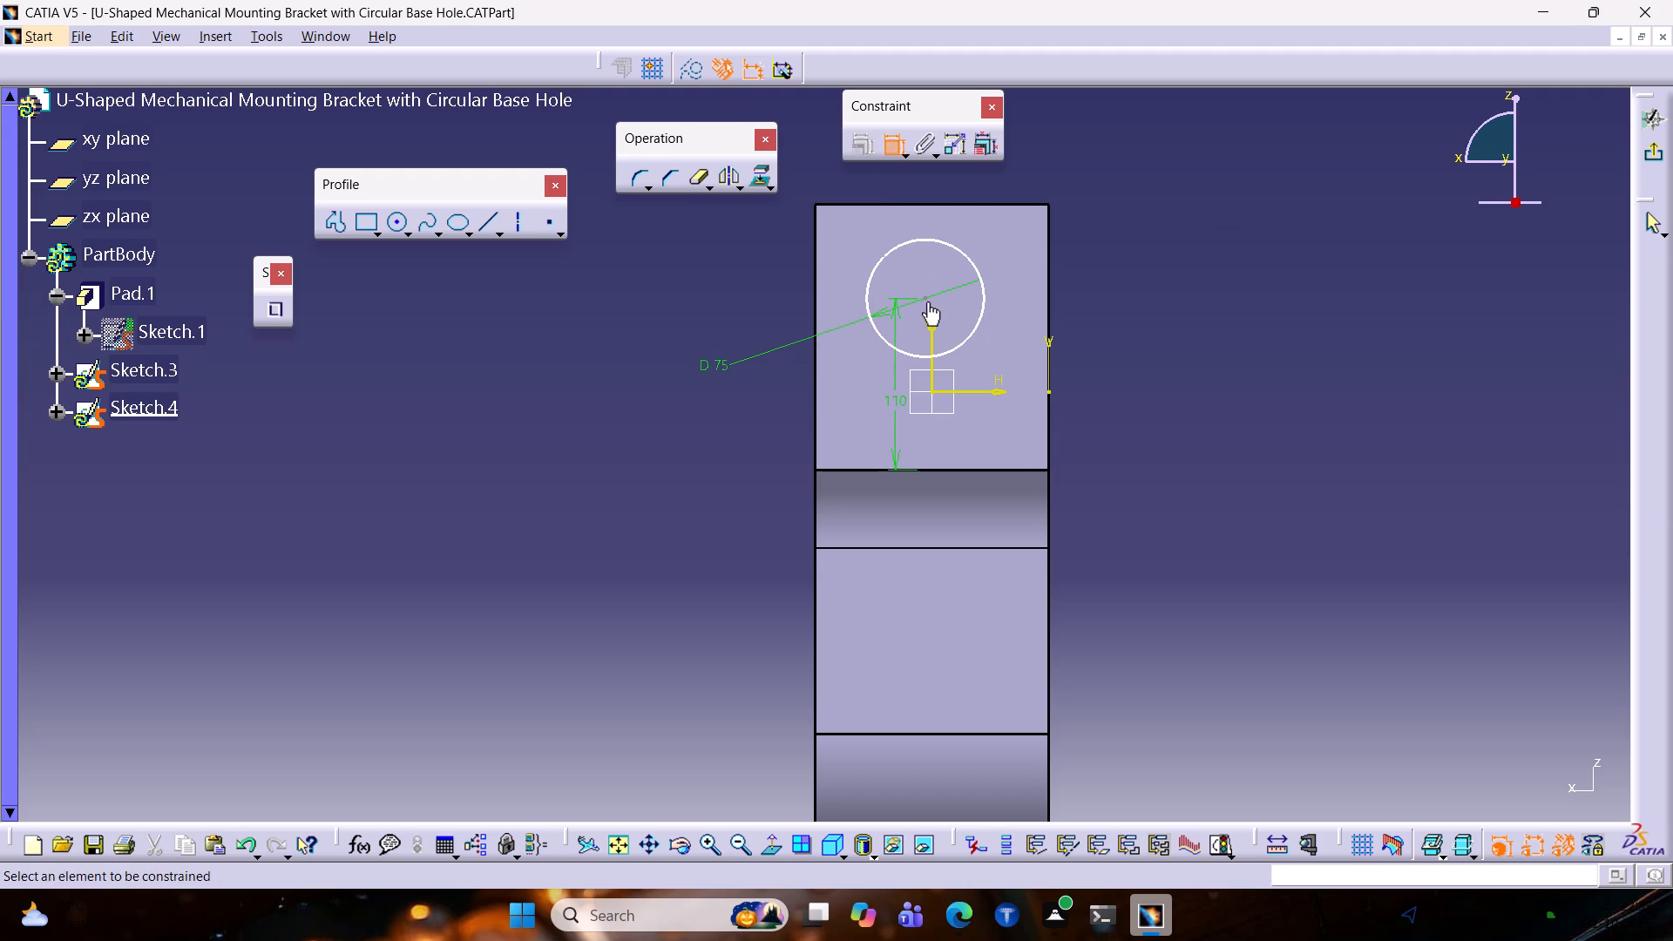
{"action": "left_click", "coordinate": [925, 300]}
{"action": "left_click", "coordinate": [925, 301]}
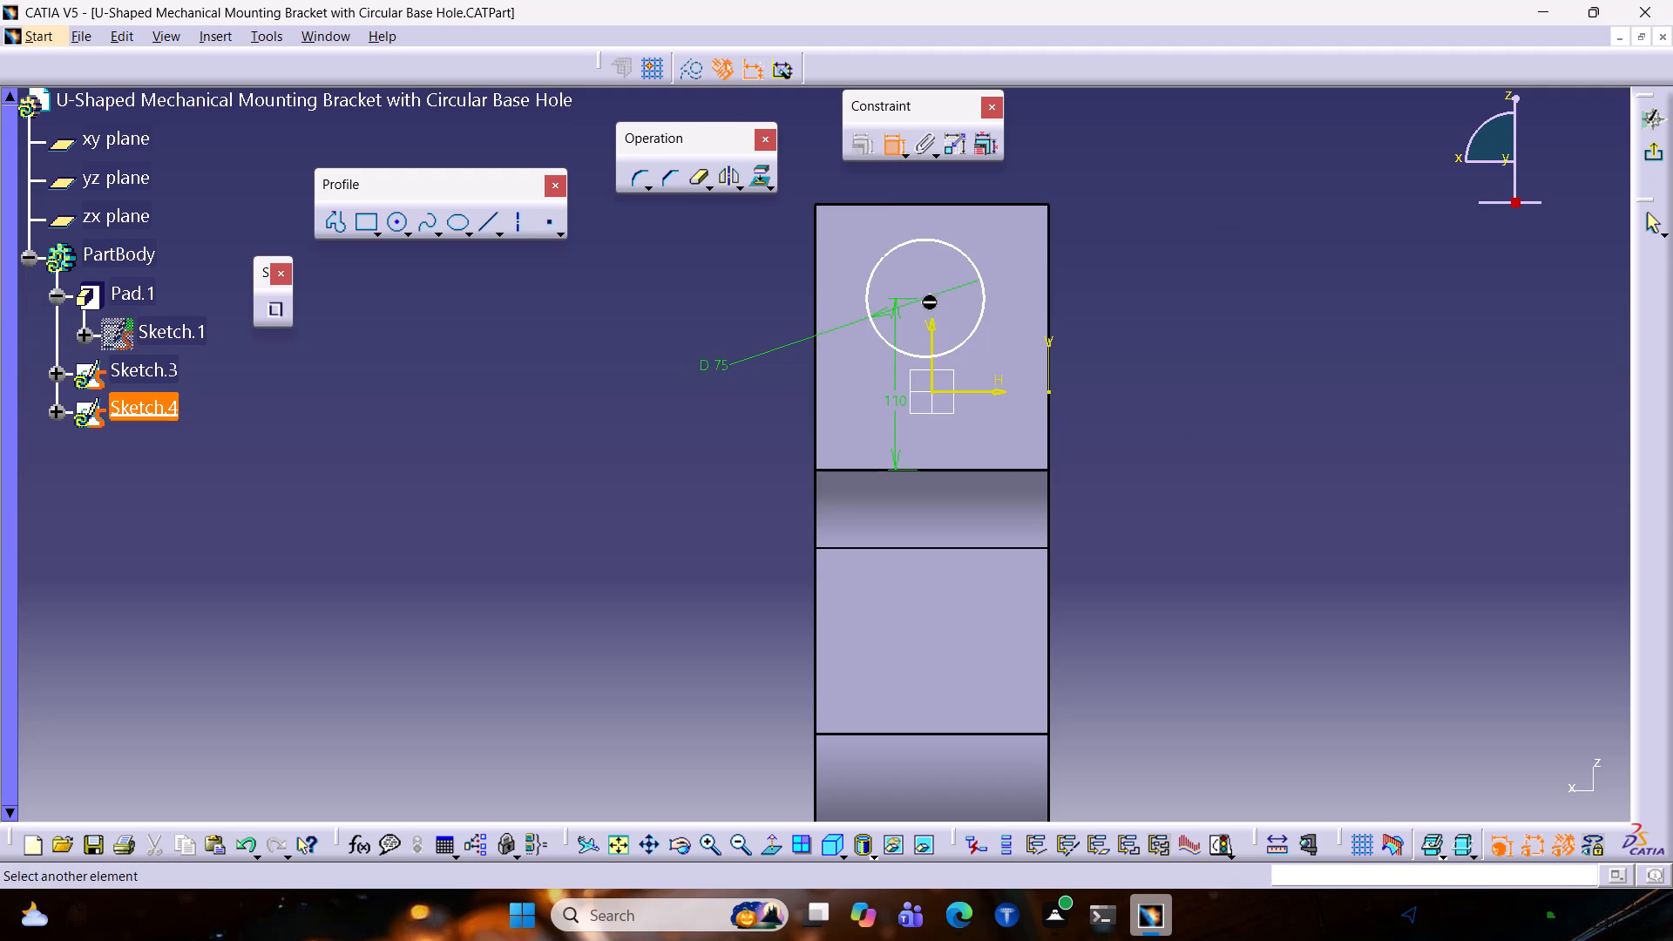
{"action": "left_click", "coordinate": [1045, 301]}
{"action": "left_click", "coordinate": [1054, 261]}
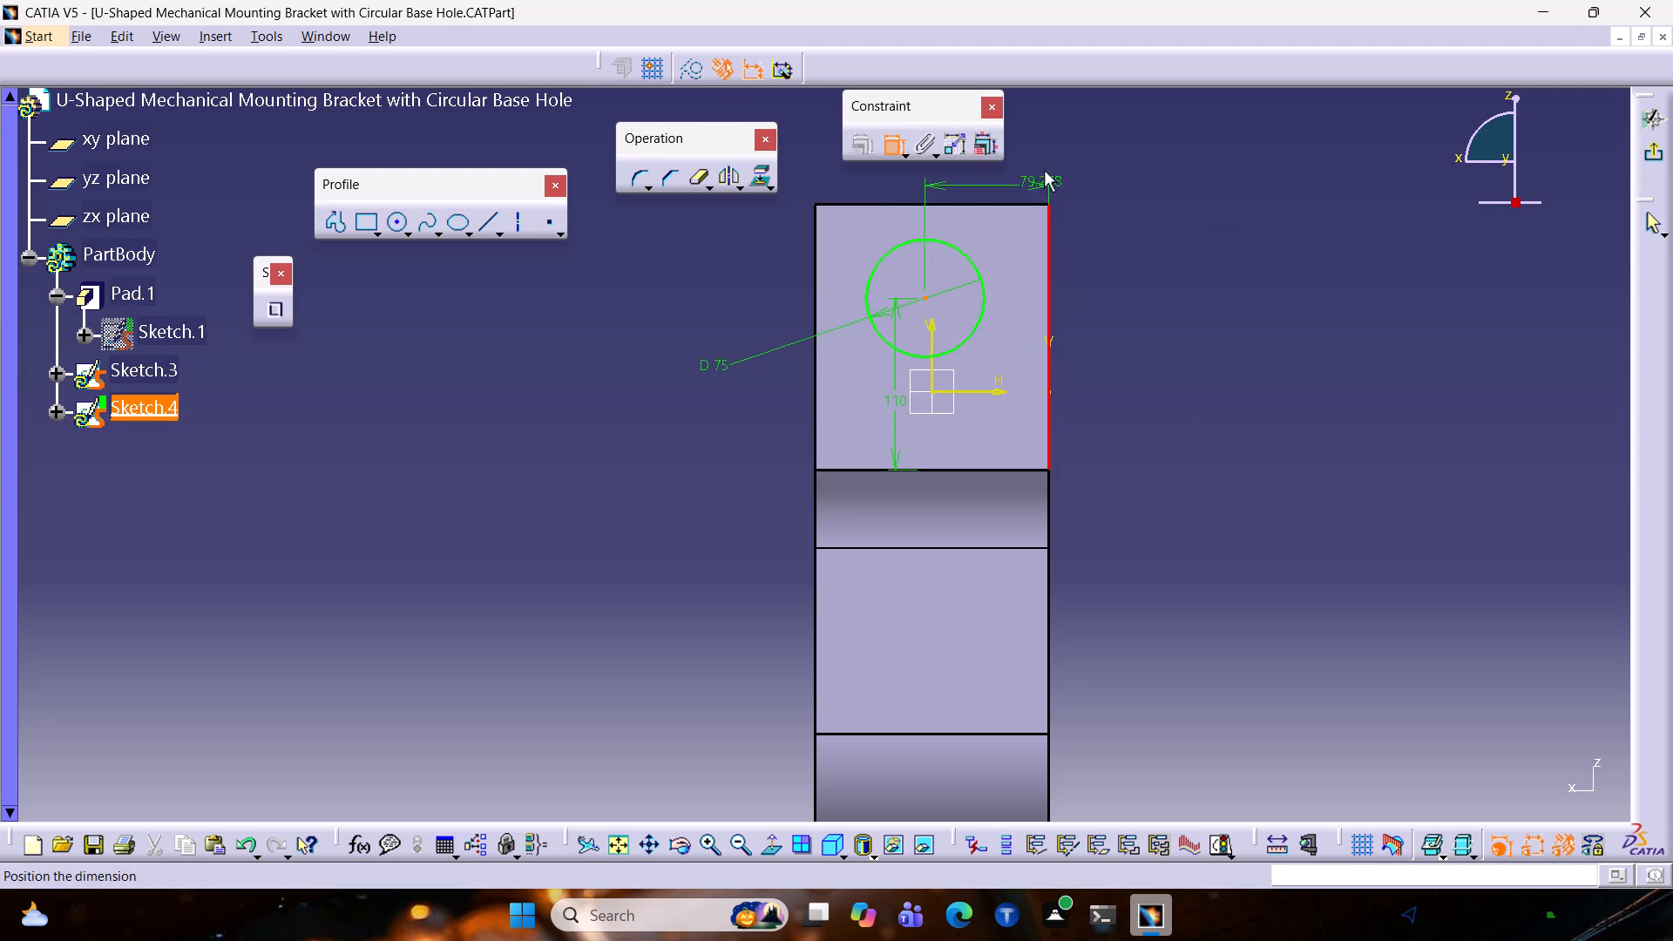
{"action": "left_click", "coordinate": [1041, 169]}
{"action": "double_click", "coordinate": [1040, 171]}
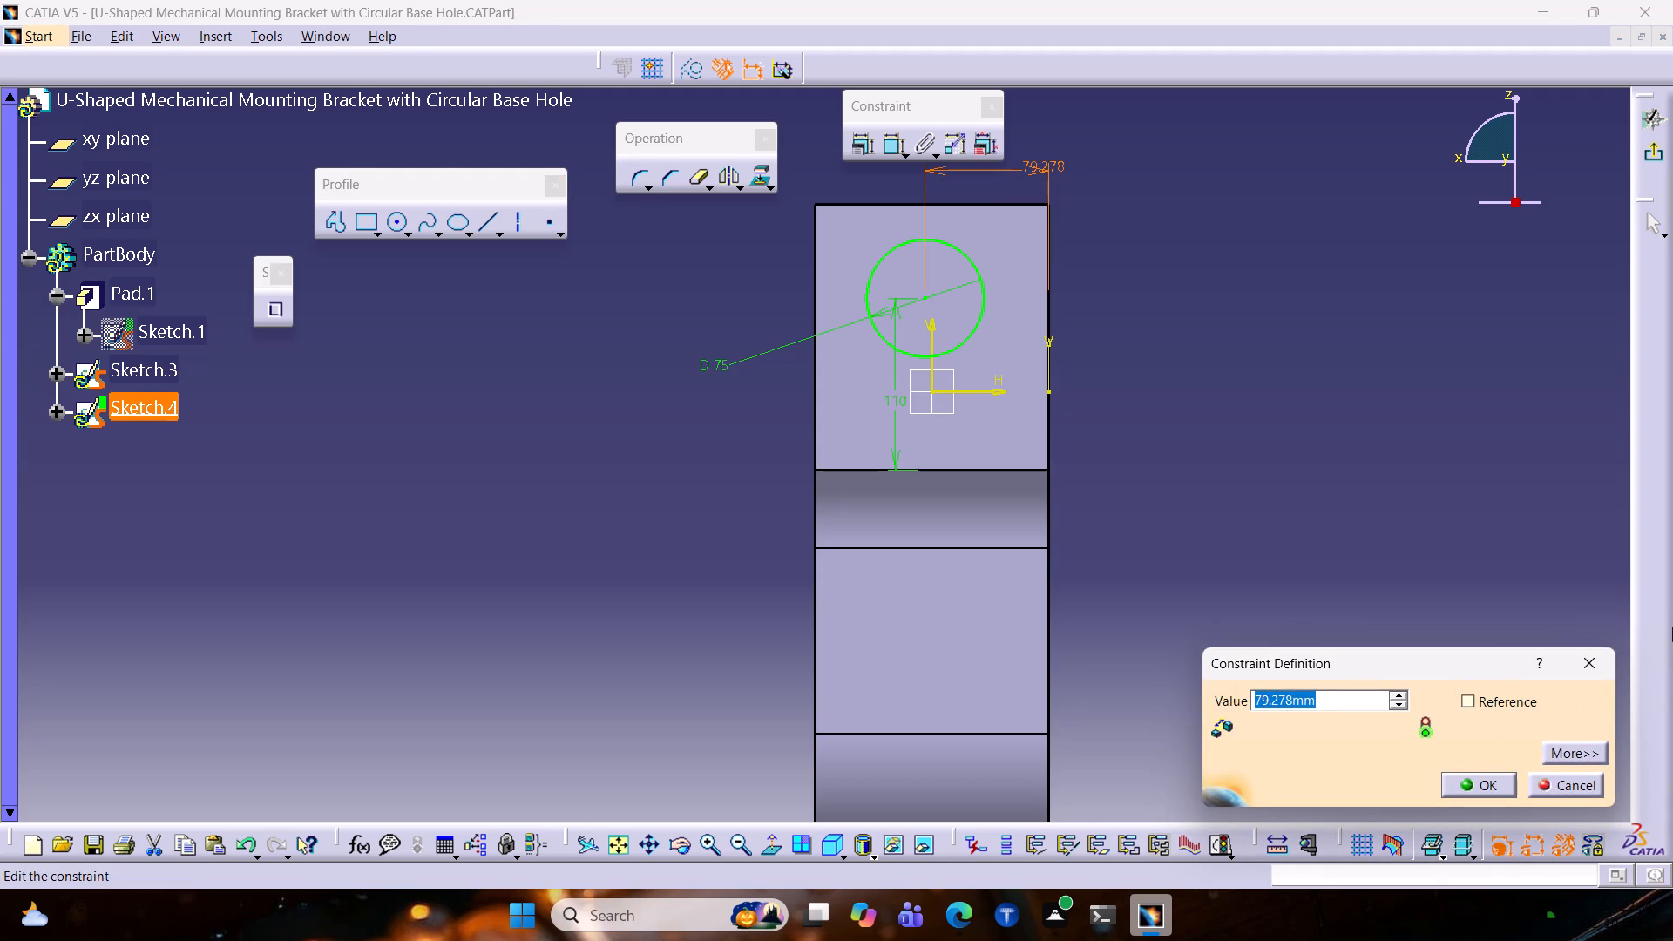
{"action": "type", "text": "75"}
{"action": "key", "text": "Return"}
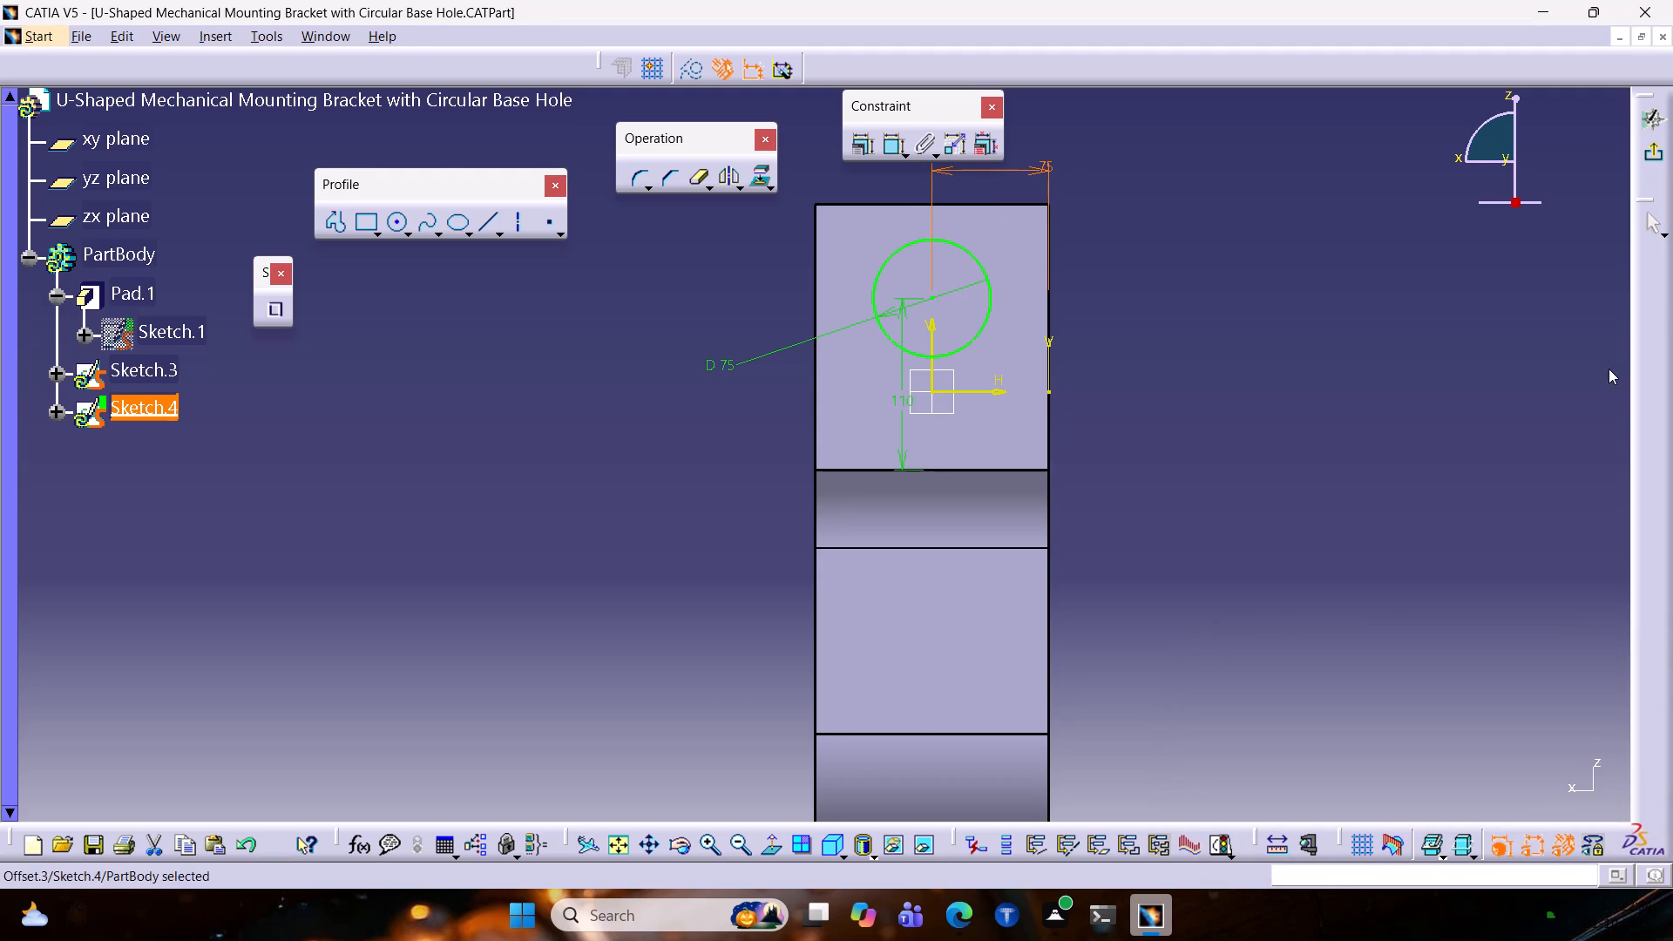
{"action": "left_click", "coordinate": [1651, 152]}
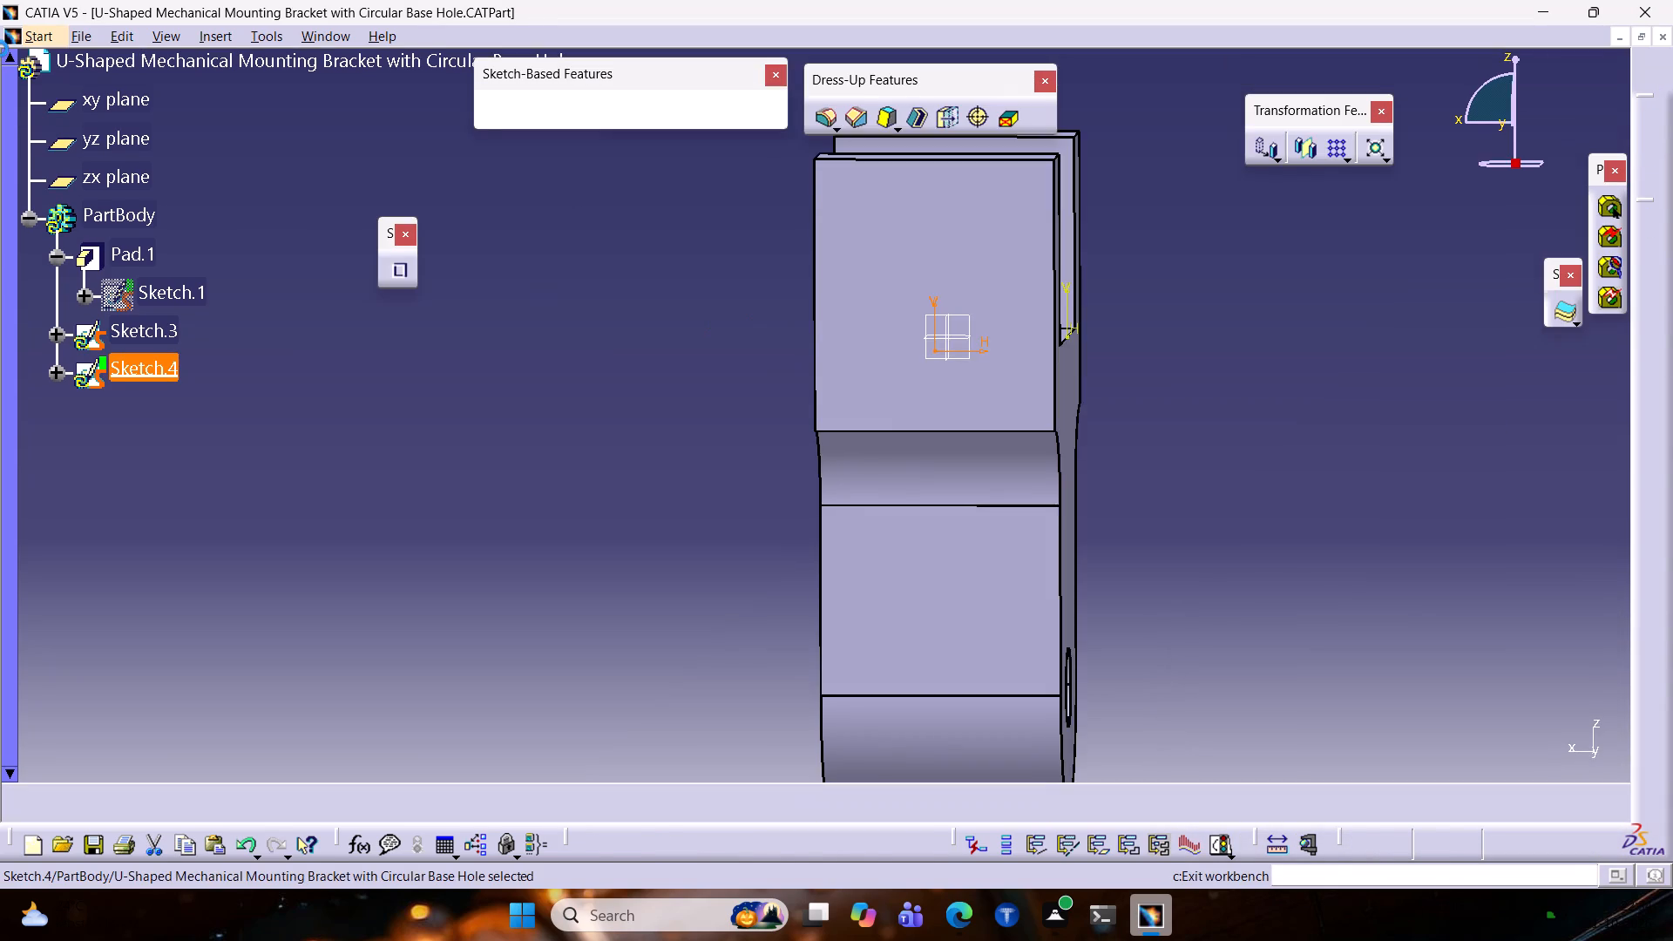
Cut the 75 mm circle sketch through both upper arms with a Pocket whose first limit is Up to last.
{"action": "left_click", "coordinate": [525, 105]}
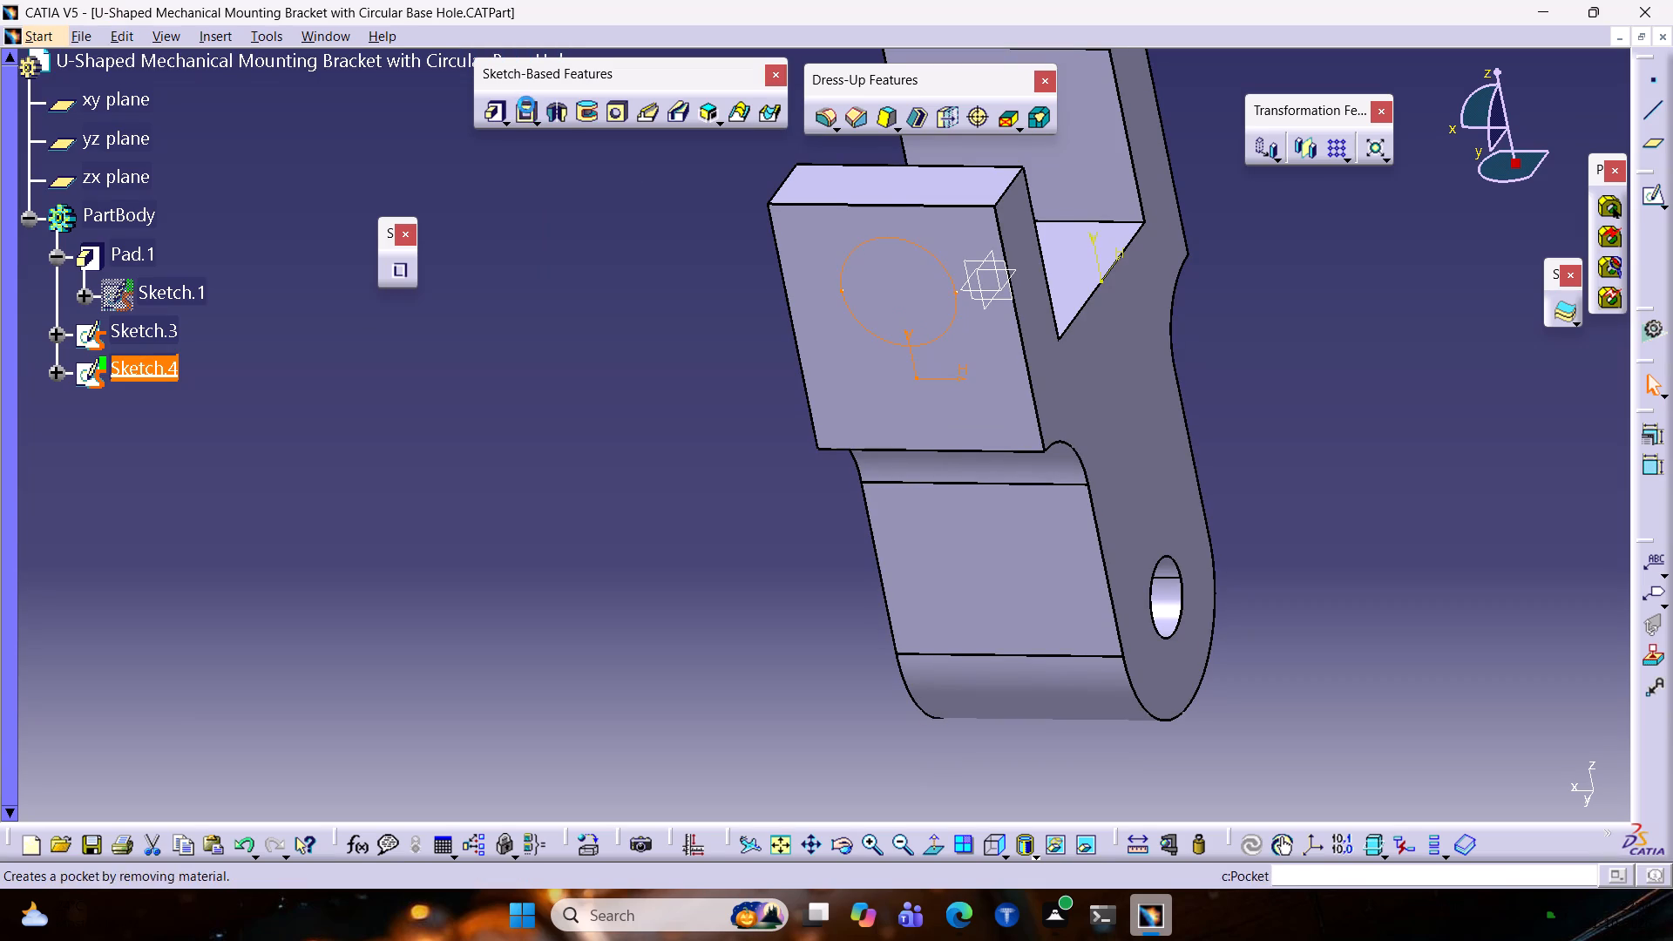
{"action": "left_click", "coordinate": [1511, 470]}
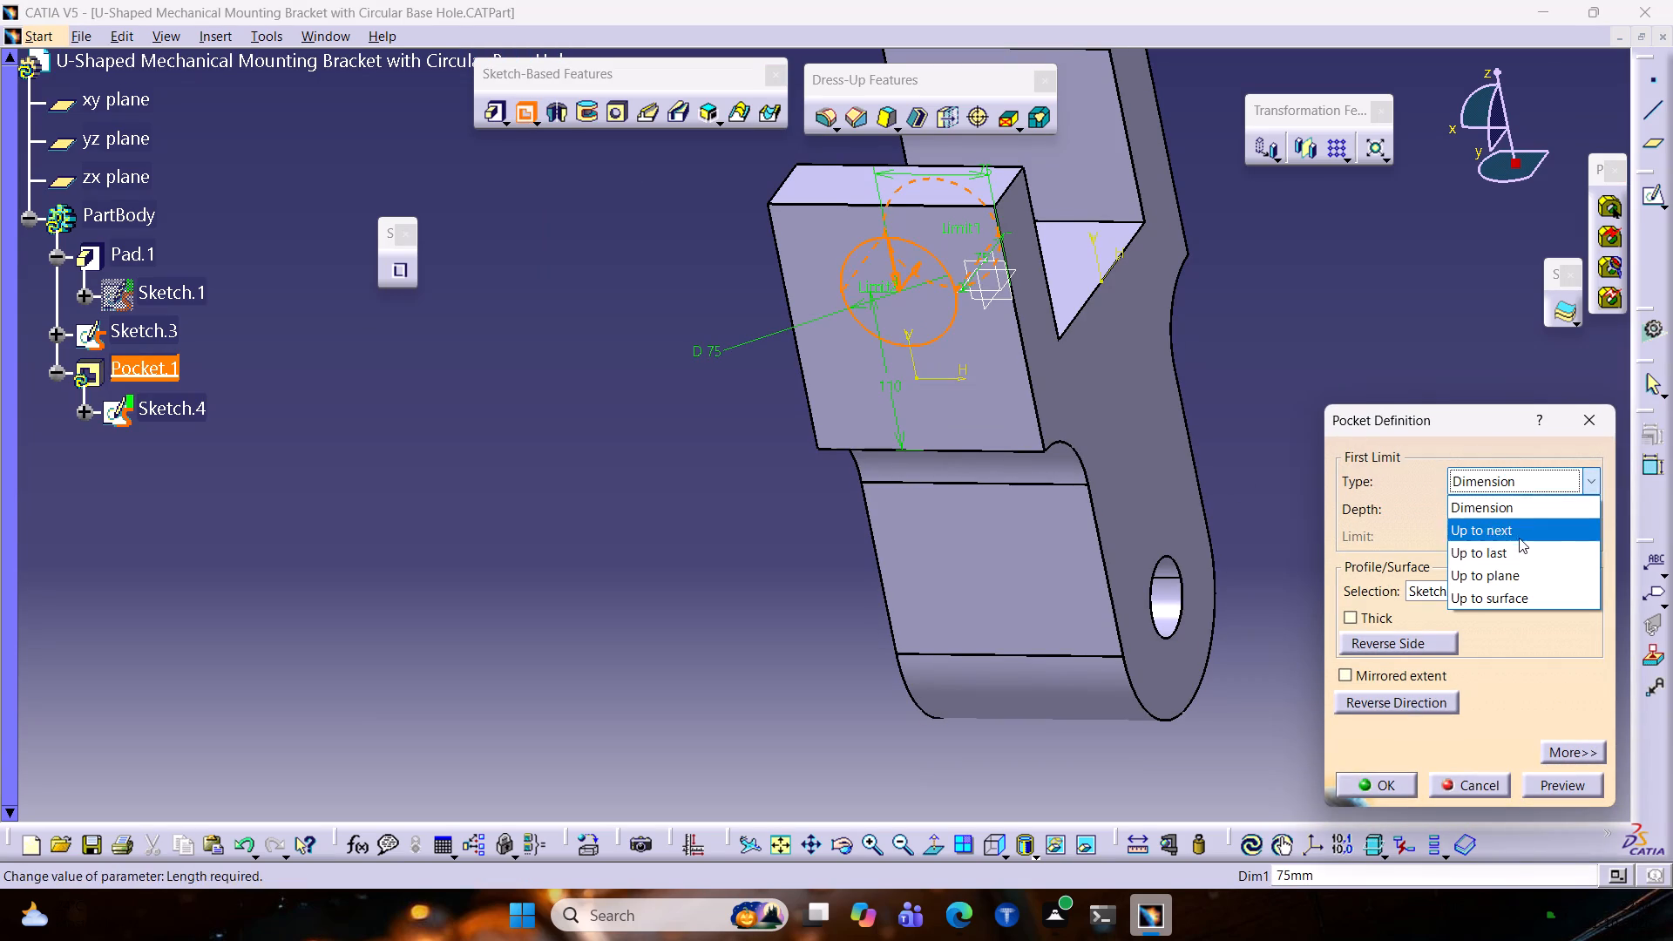
{"action": "left_click", "coordinate": [1514, 552]}
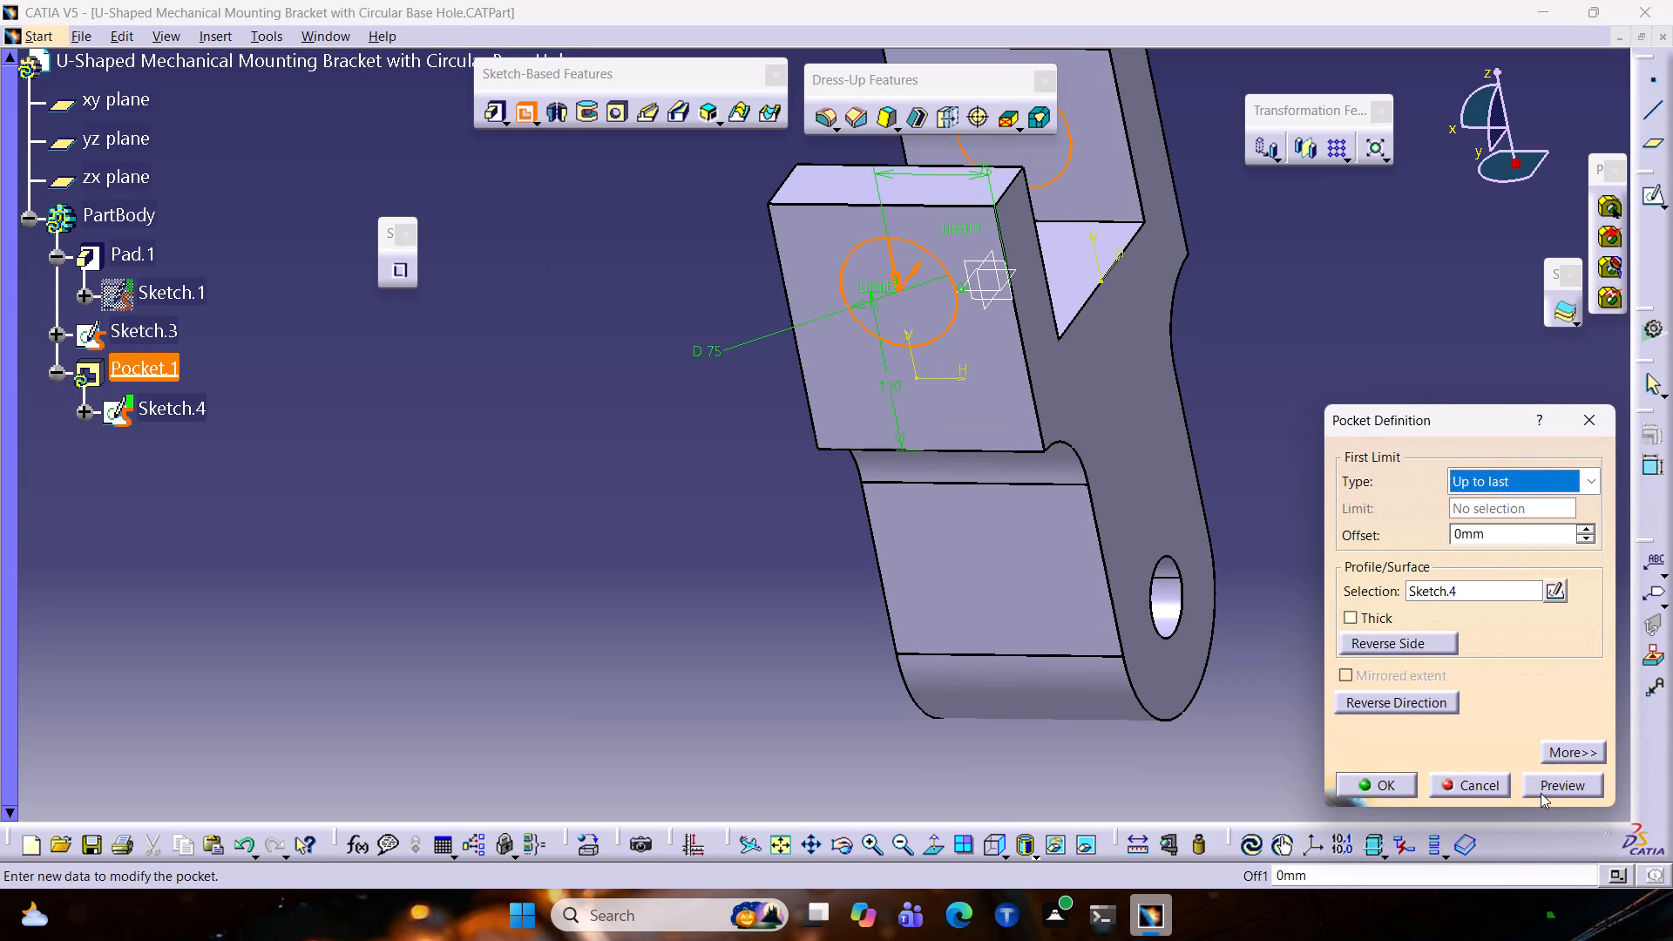
{"action": "left_click", "coordinate": [1542, 784]}
{"action": "left_click", "coordinate": [1401, 782]}
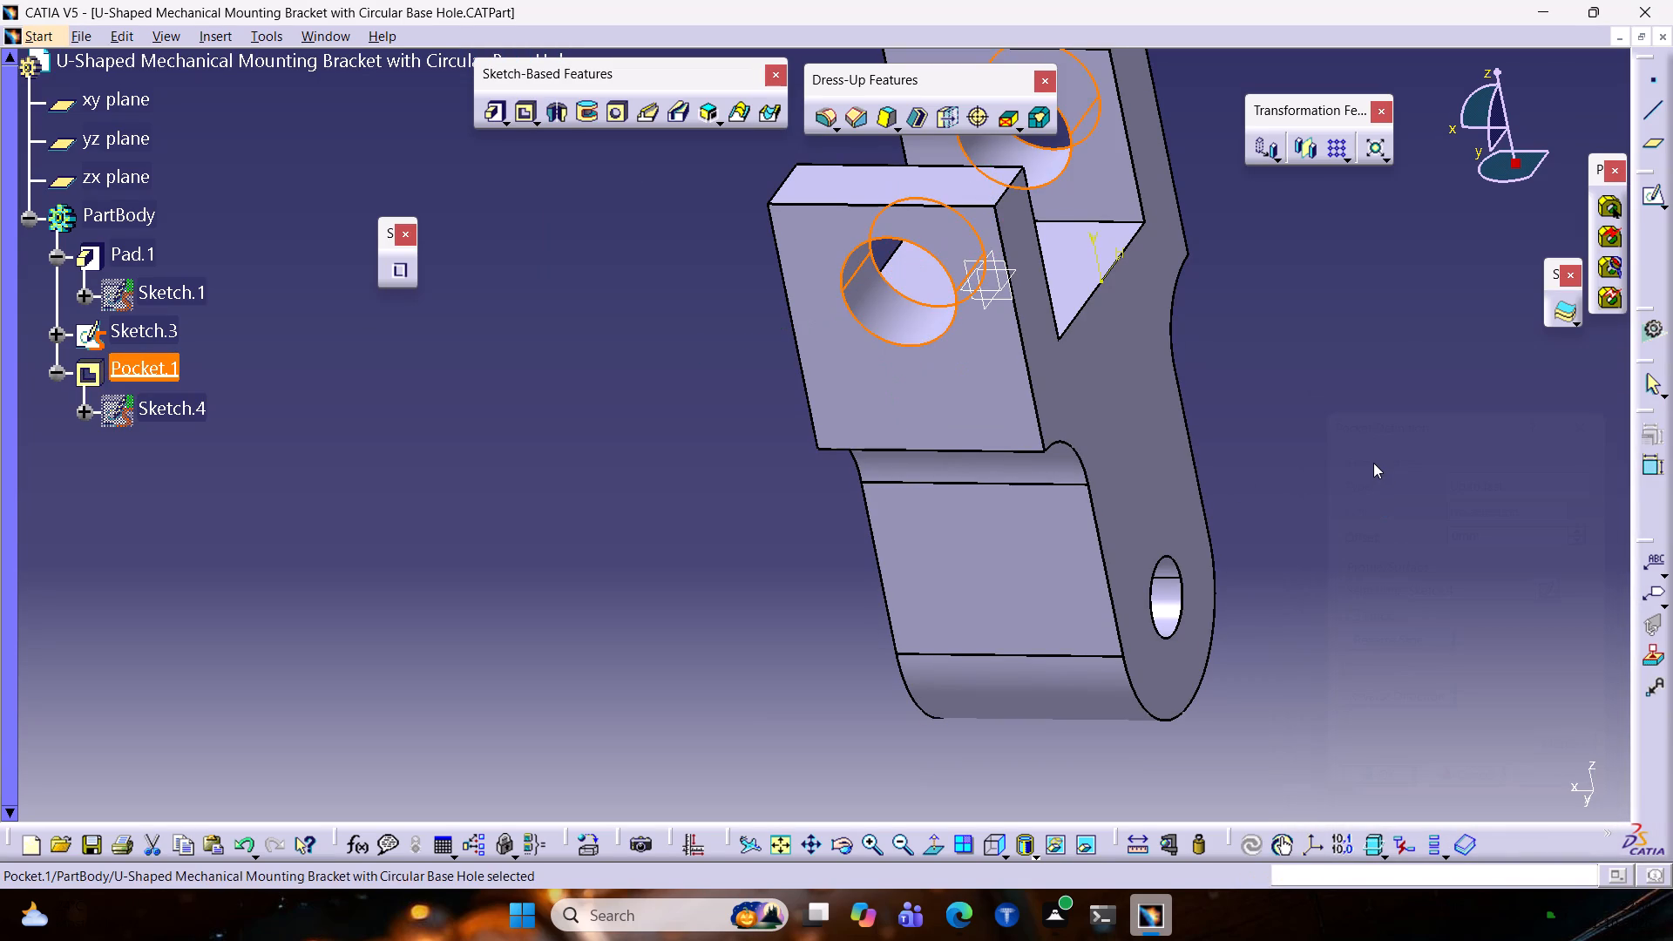
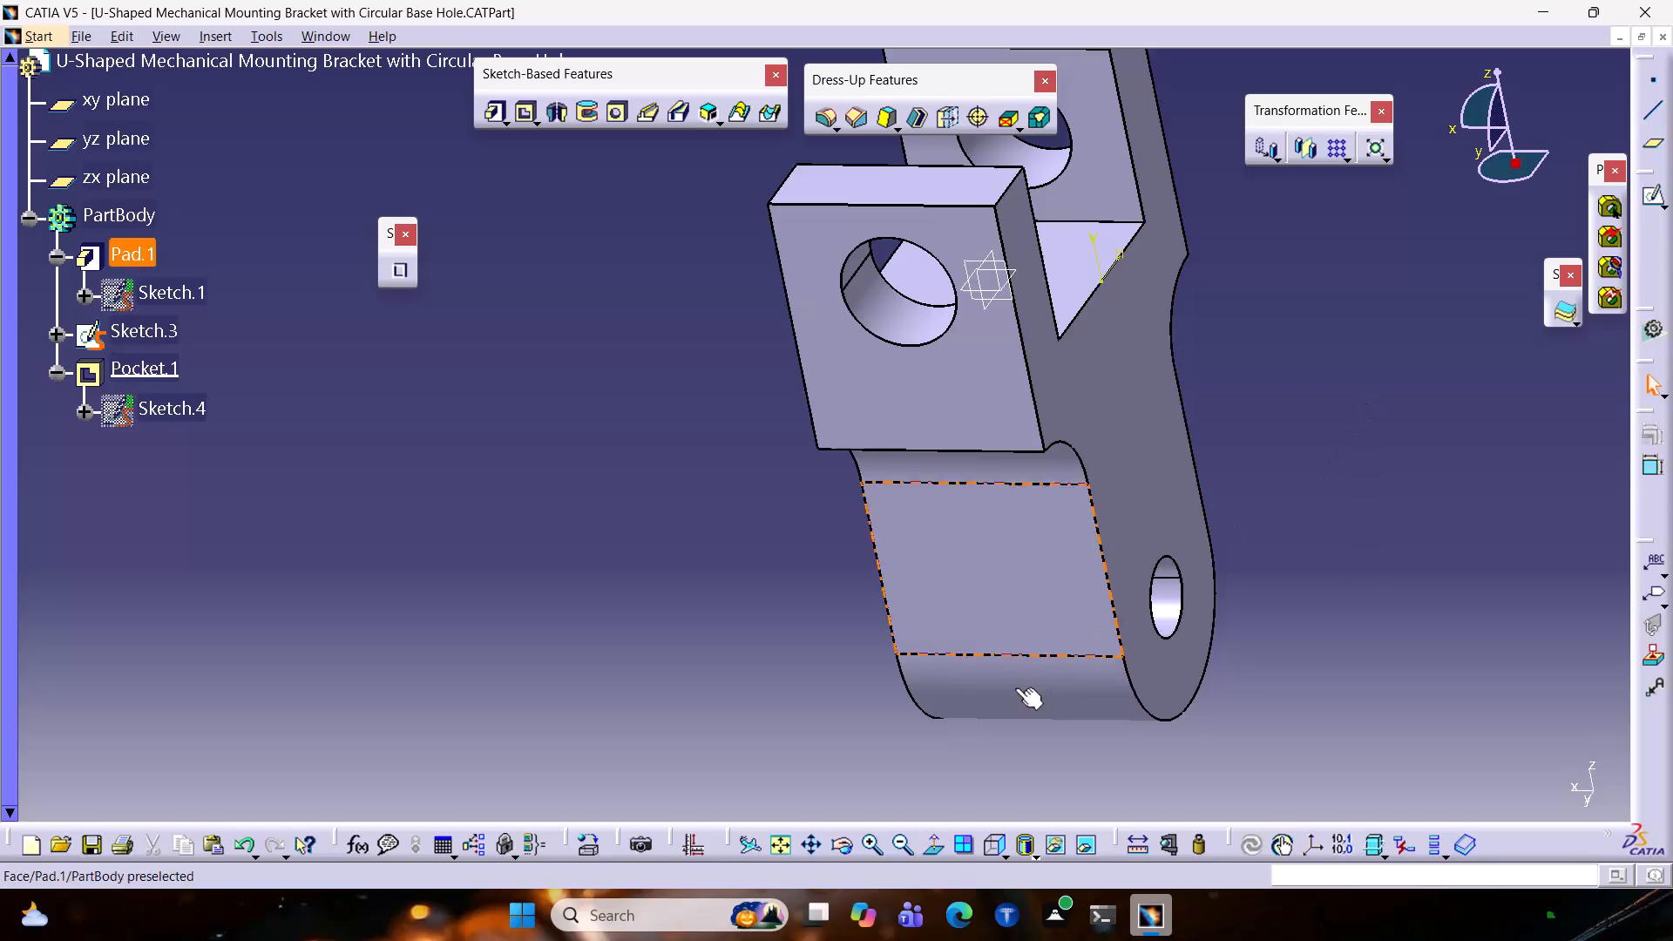
Switch to the Edge browser to consult the ChatGPT description of the U-shaped mounting bracket drawing.
{"action": "left_click", "coordinate": [975, 933]}
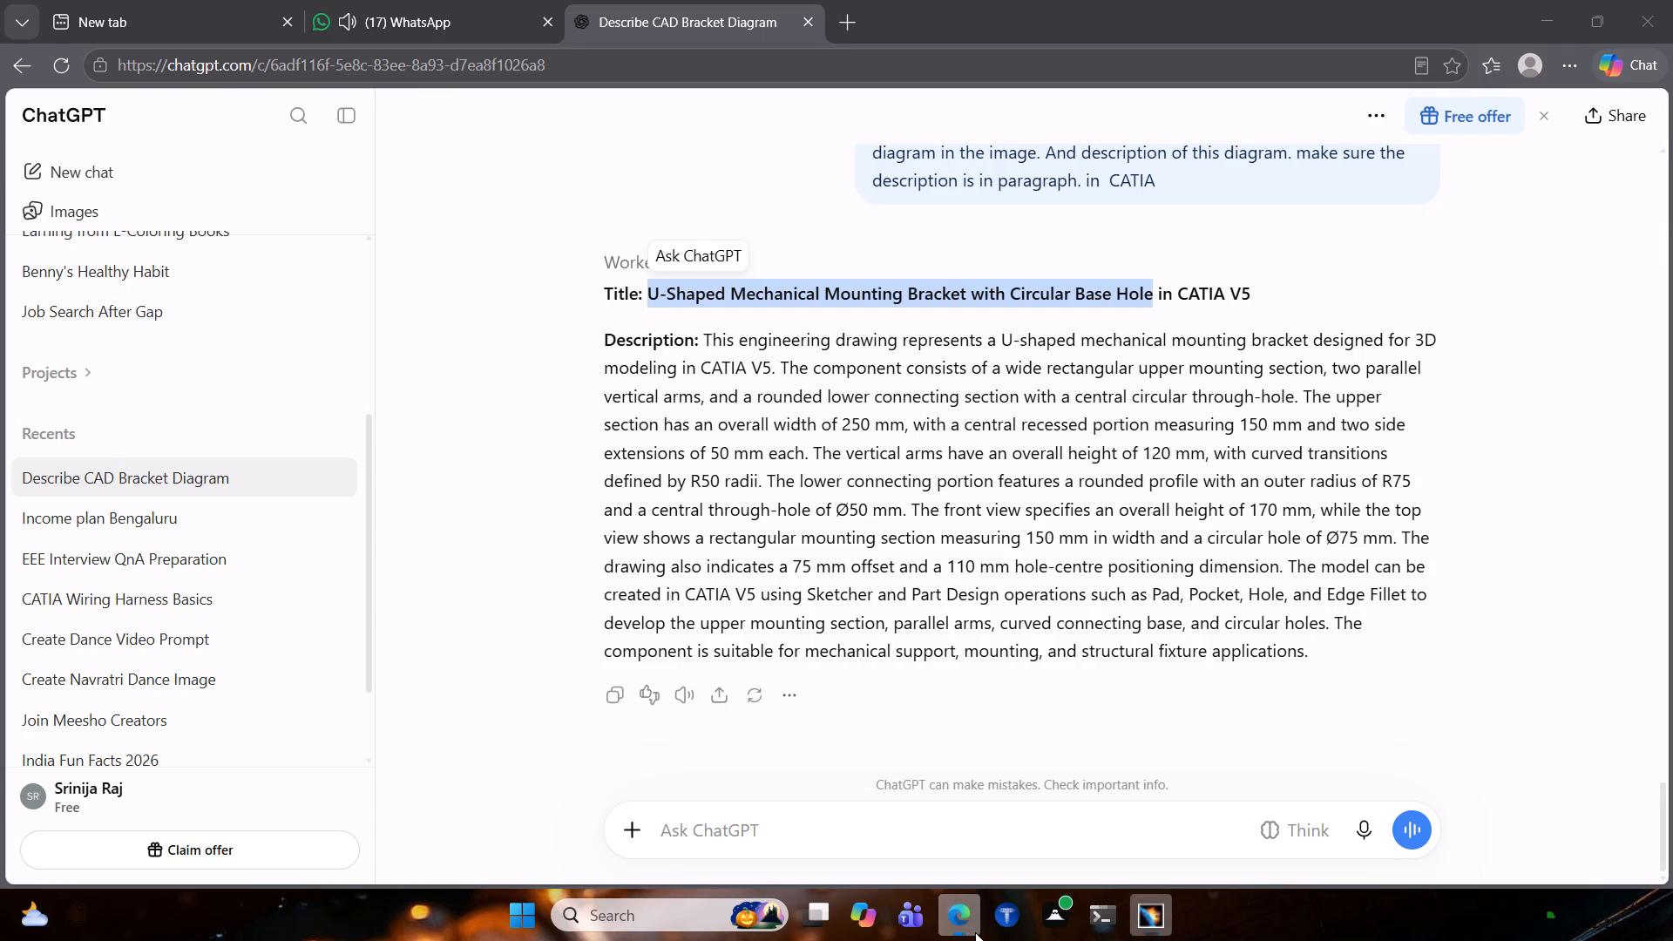
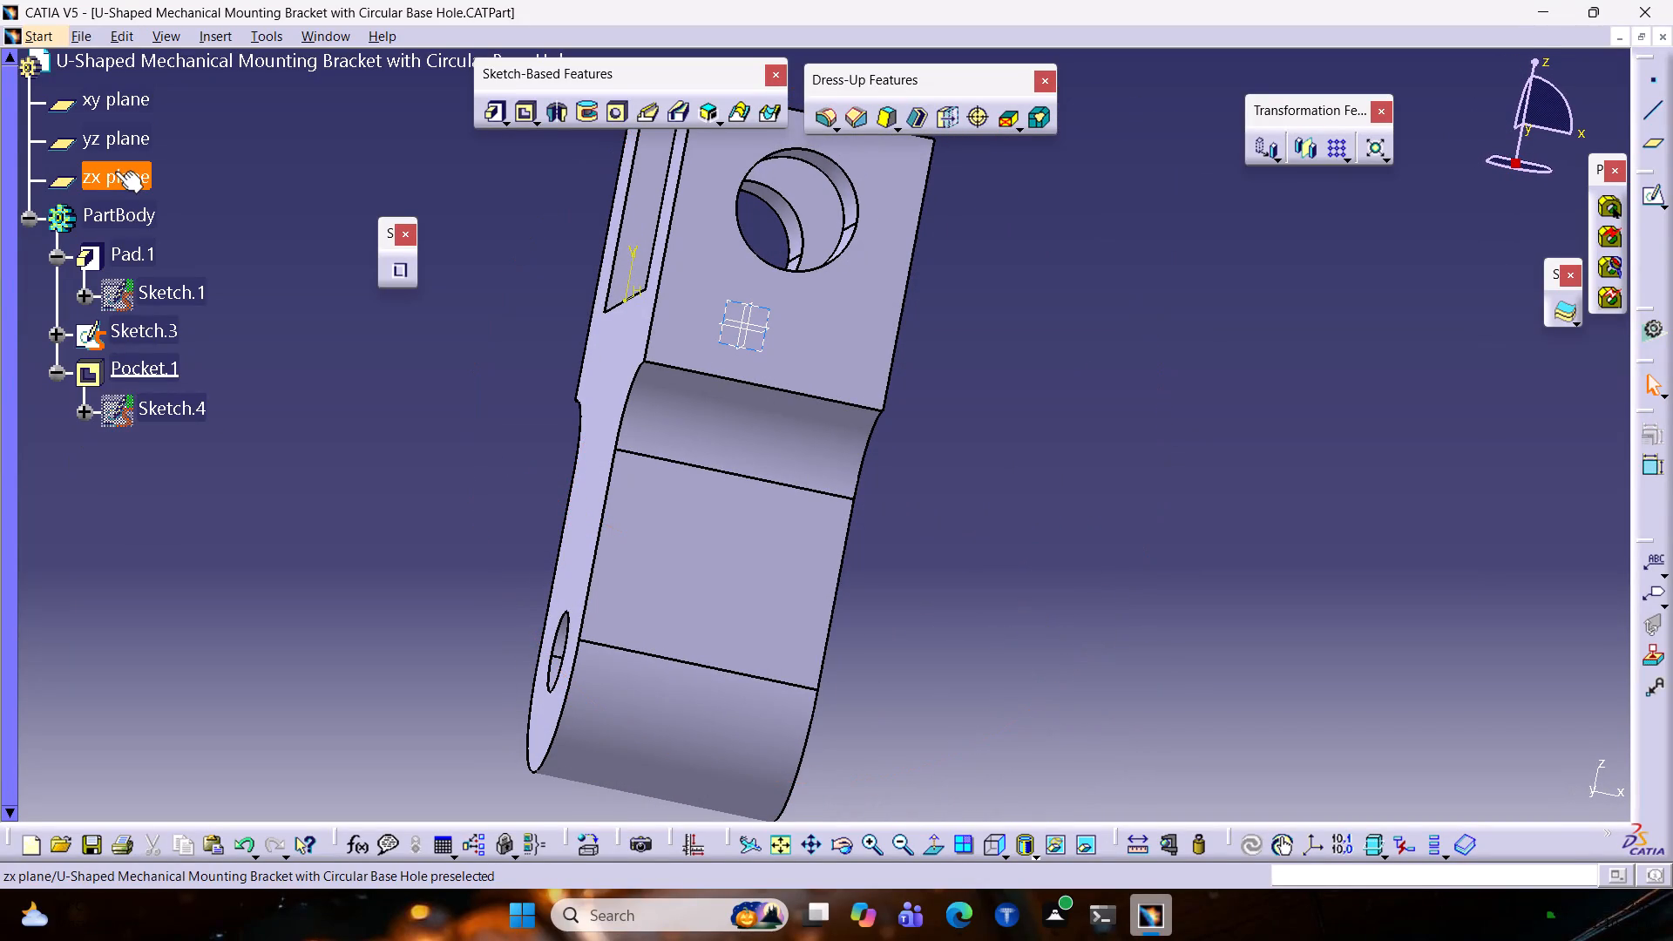
Sketch a closed four-sided profile about 146 by 276 mm on the flat face between the concave fillet and the rounded end.
{"action": "left_click", "coordinate": [727, 596]}
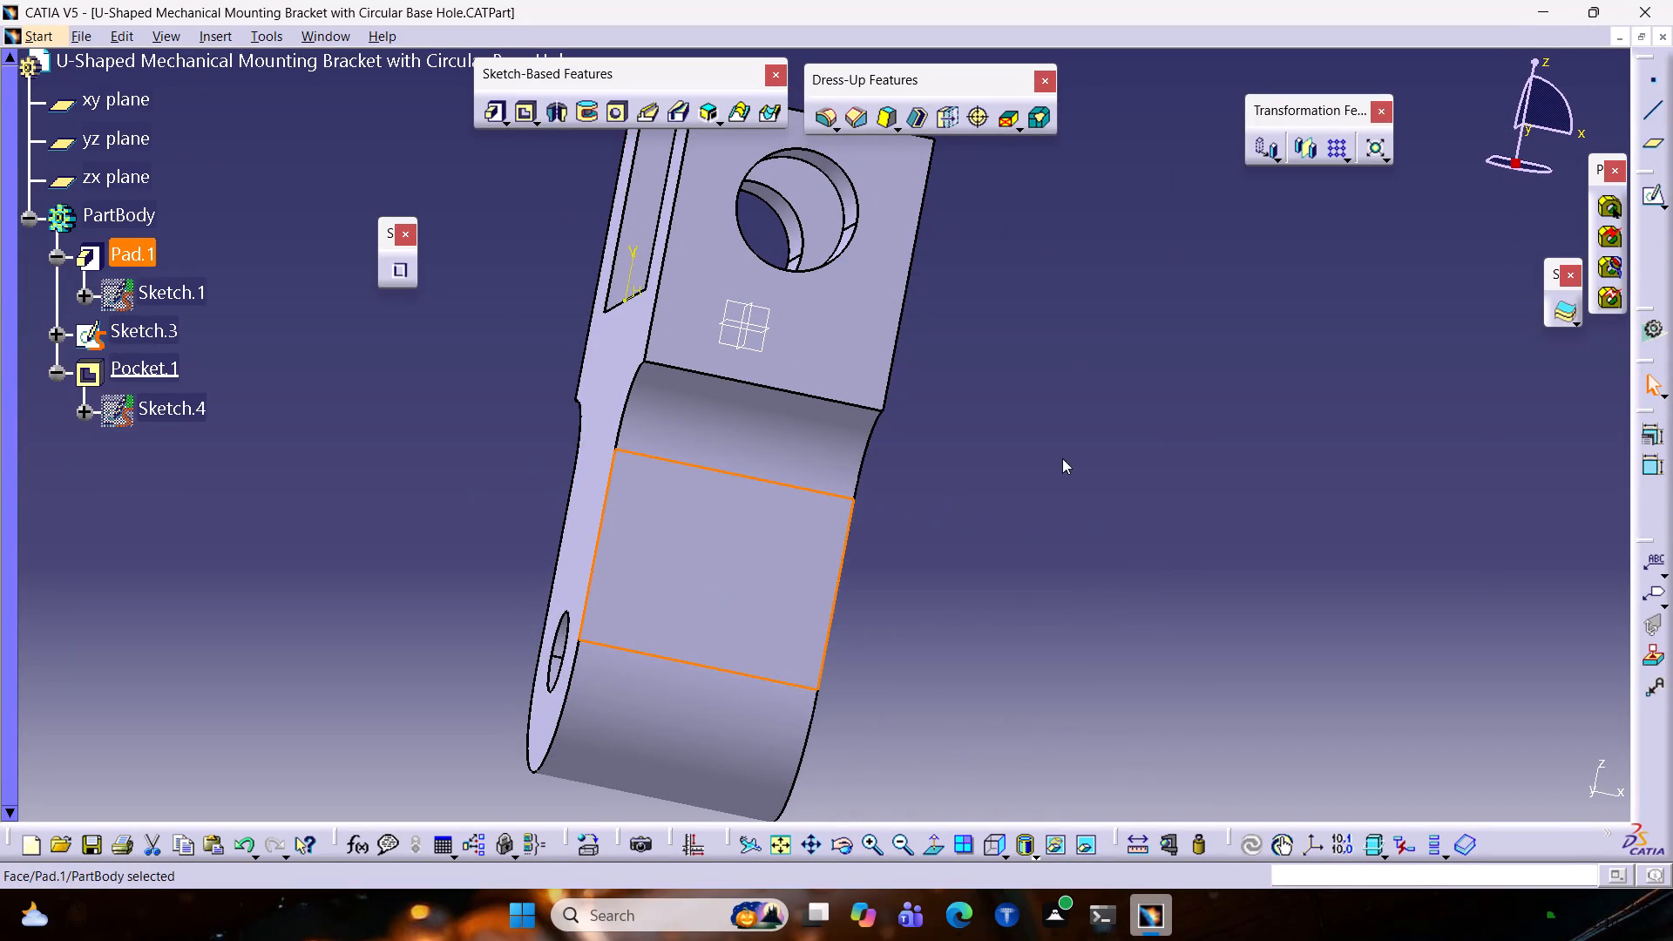
{"action": "left_click", "coordinate": [716, 738]}
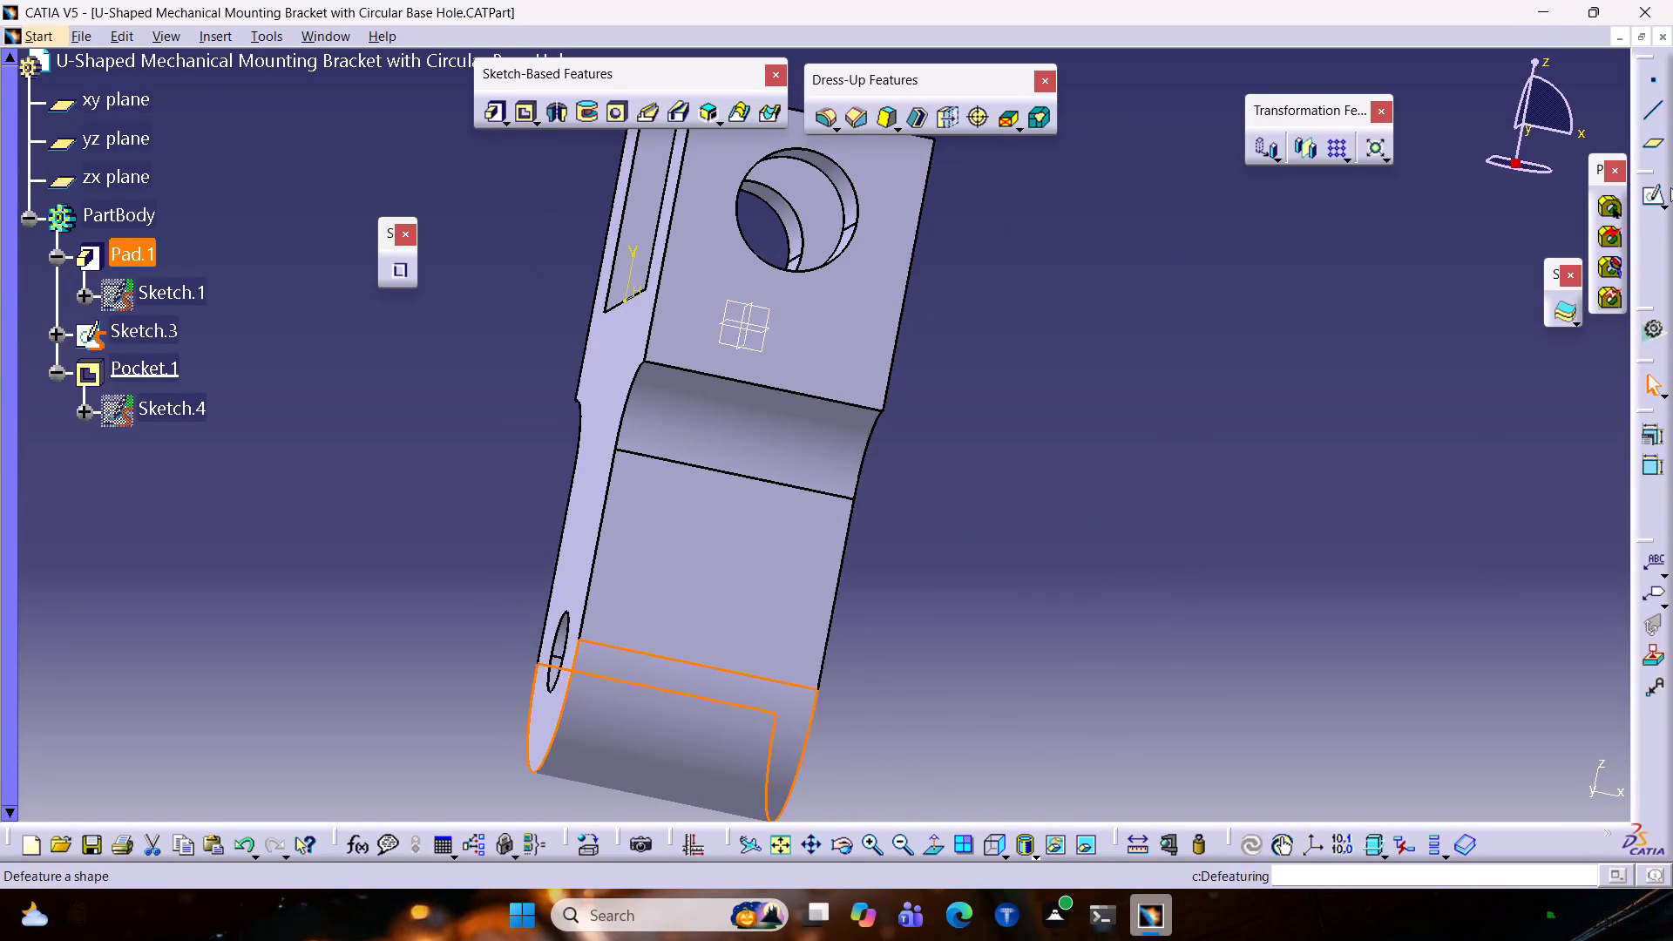
{"action": "left_click", "coordinate": [1652, 205]}
{"action": "left_click", "coordinate": [709, 589]}
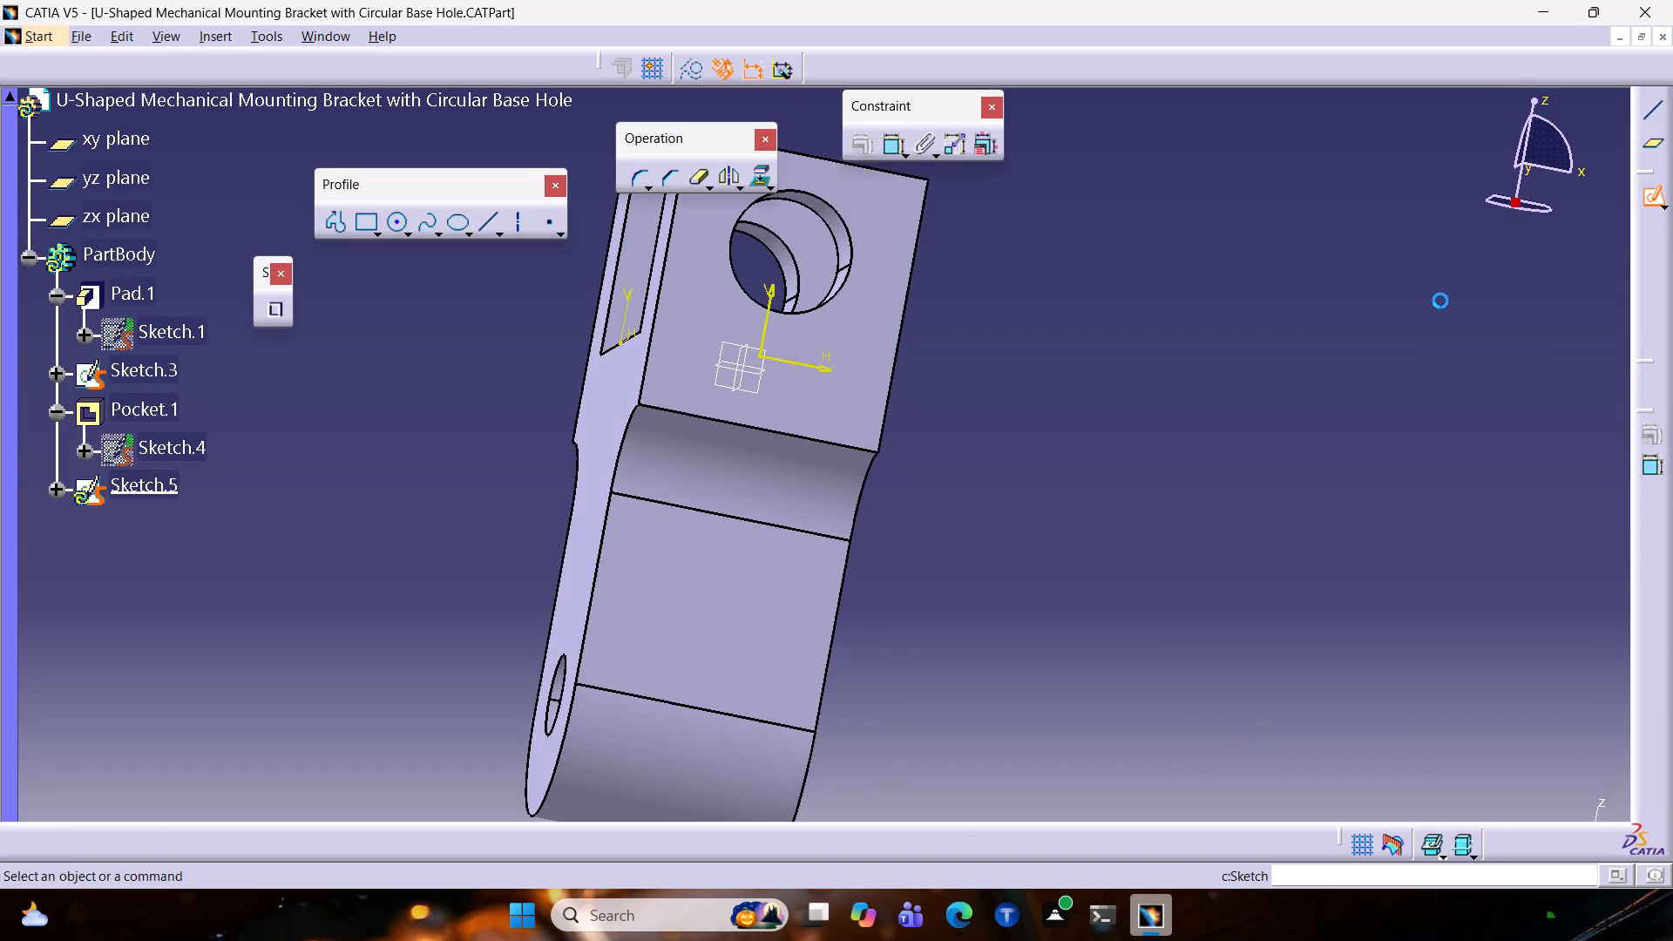
{"action": "middle_click_drag", "start_coordinate": [886, 337], "coordinate": [870, 395], "text": "ctrl"}
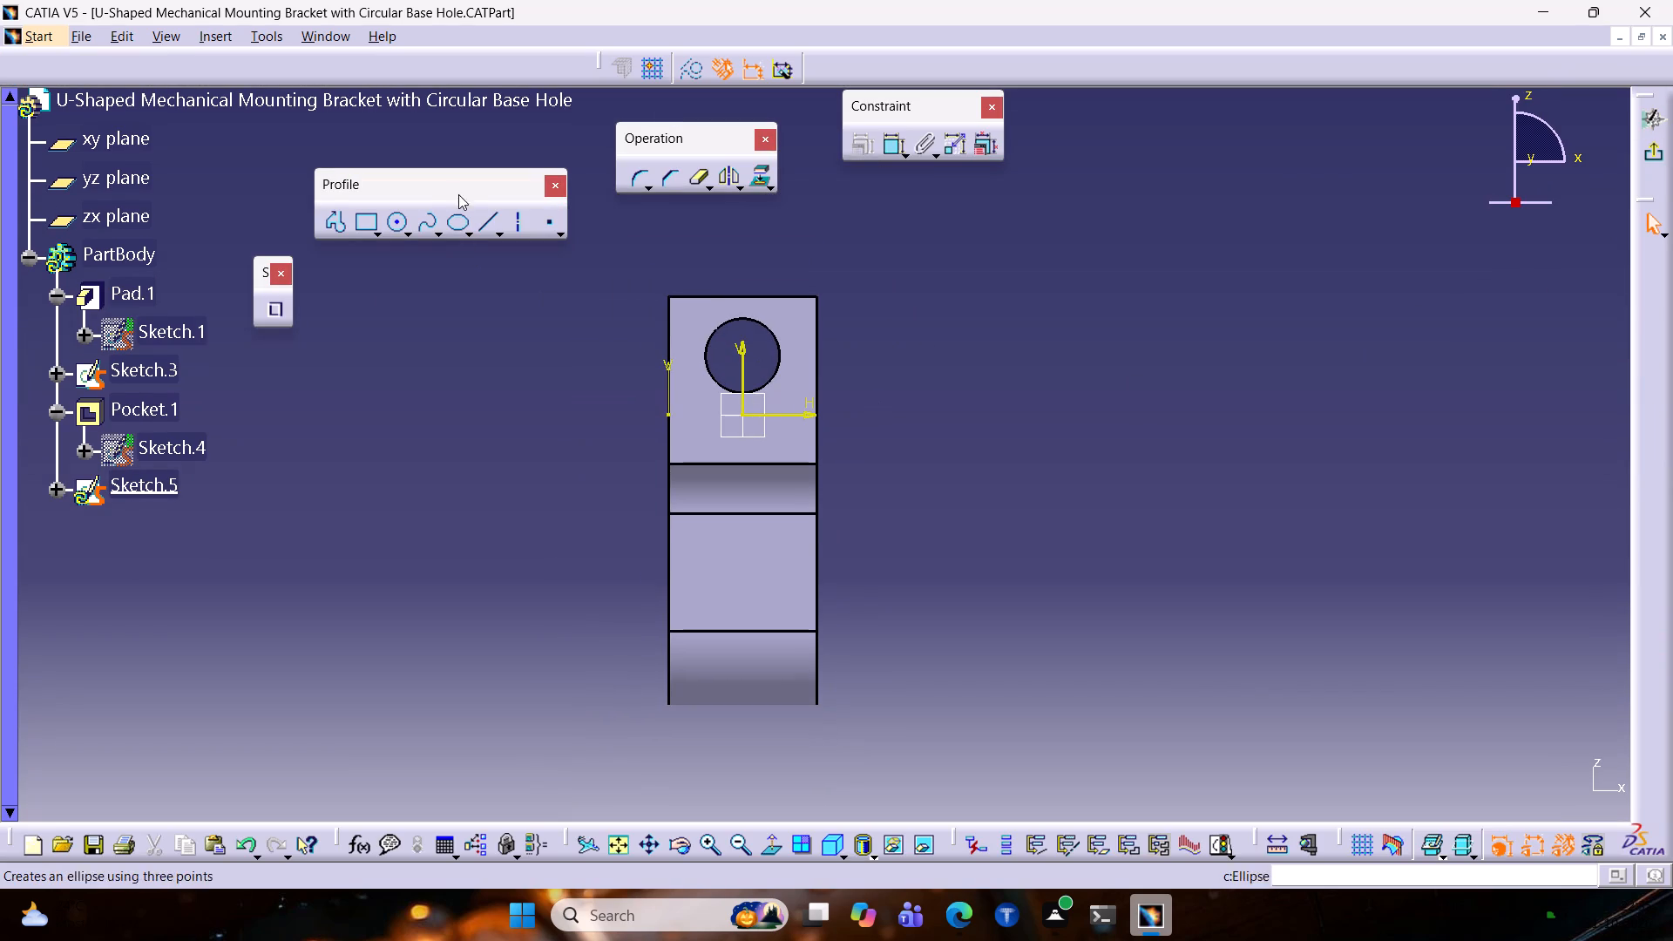
{"action": "left_click", "coordinate": [337, 231]}
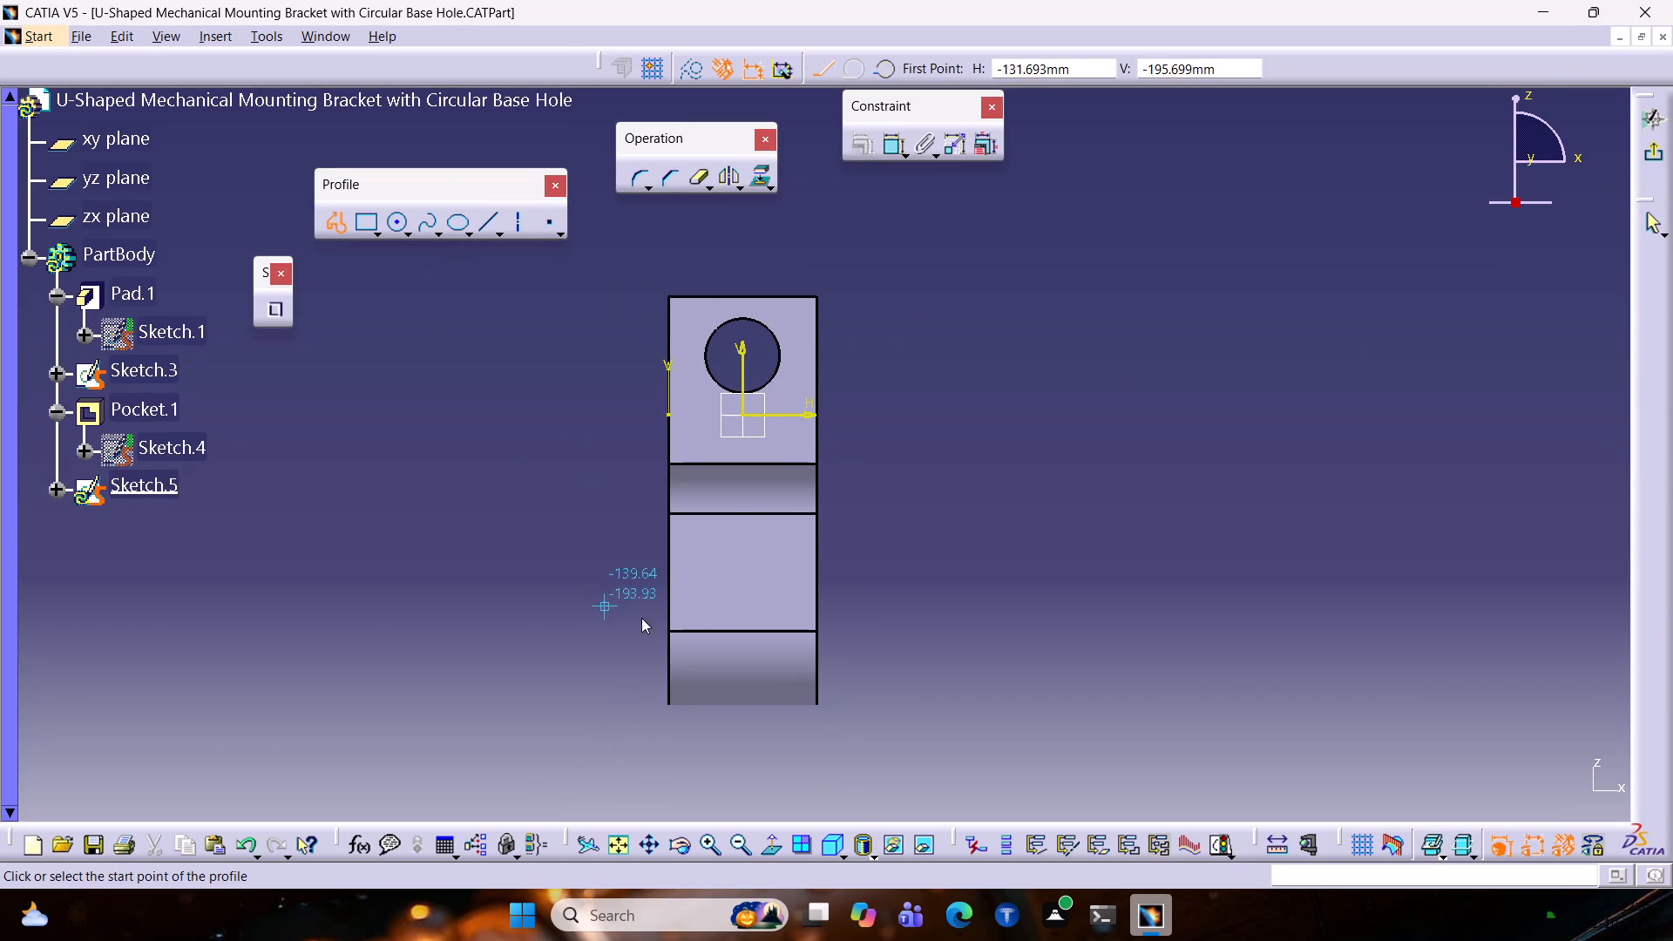
{"action": "left_click", "coordinate": [723, 450]}
{"action": "left_click", "coordinate": [722, 727]}
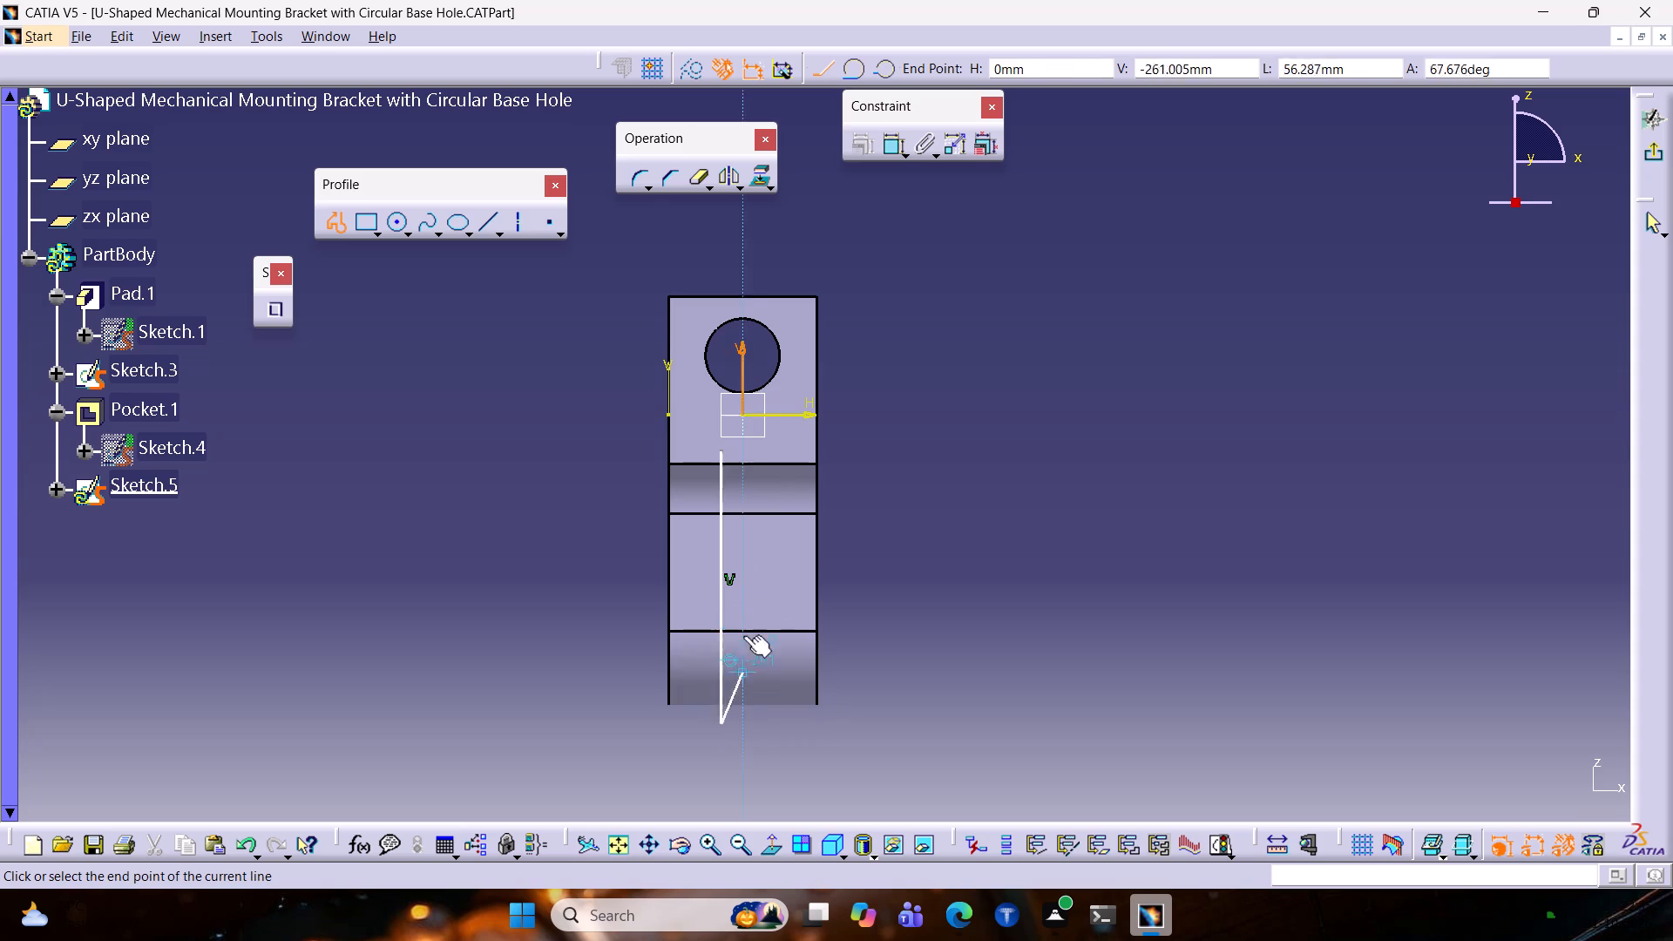
{"action": "left_click", "coordinate": [865, 724]}
{"action": "left_click", "coordinate": [860, 454]}
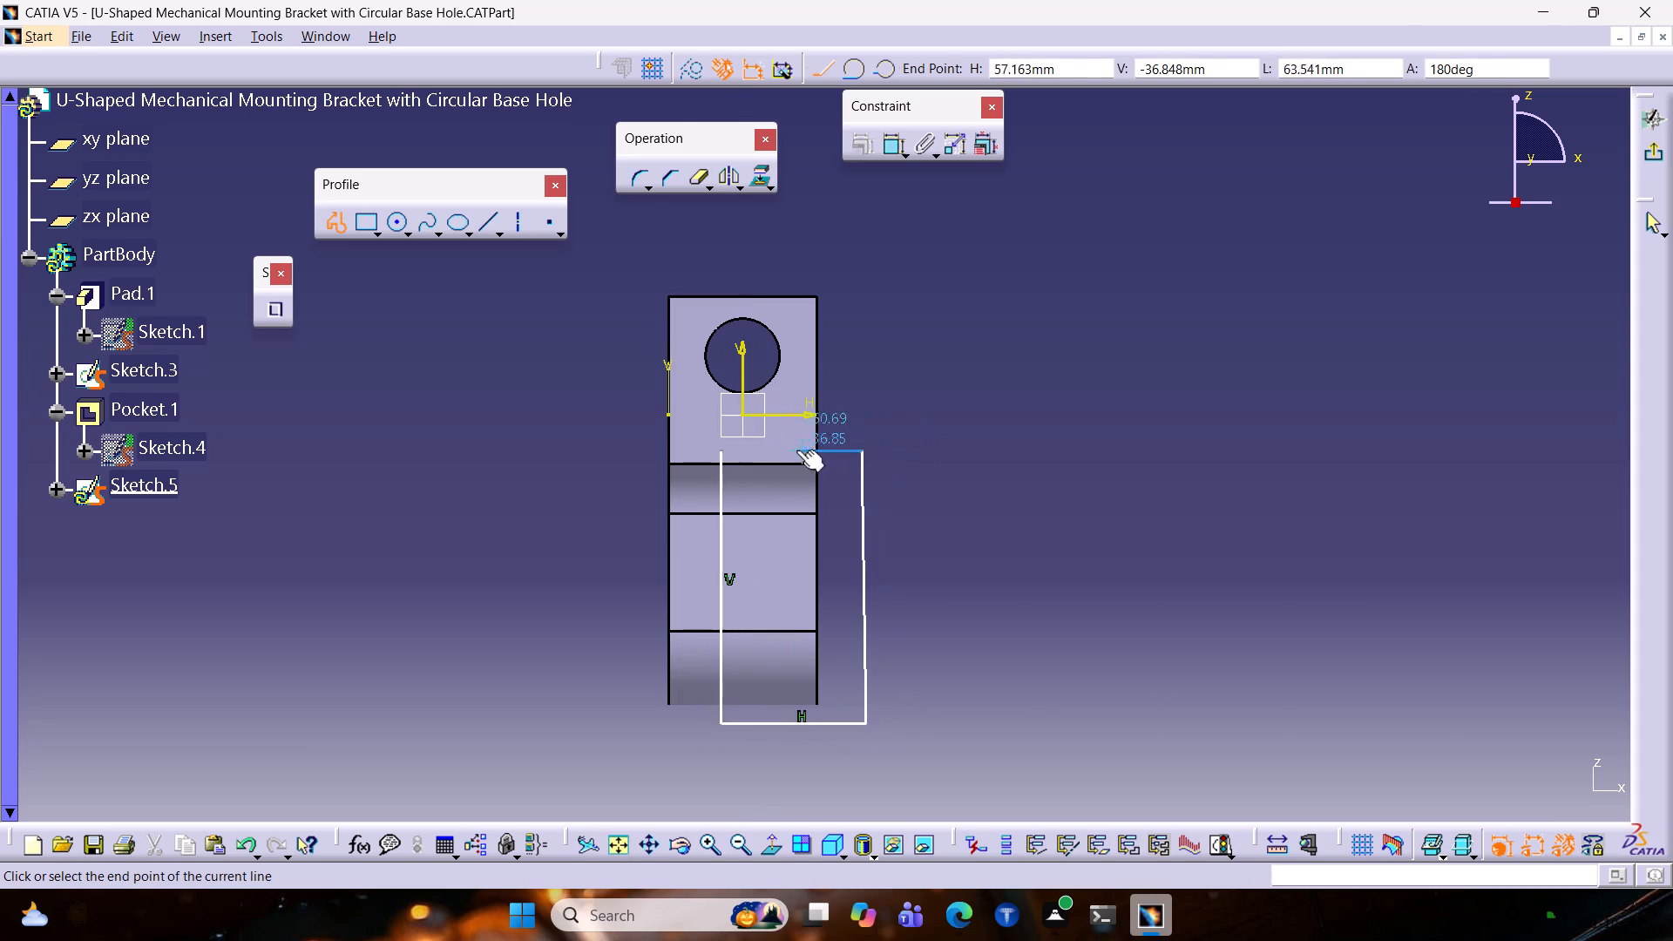
{"action": "left_click", "coordinate": [722, 452]}
{"action": "key", "text": "Escape"}
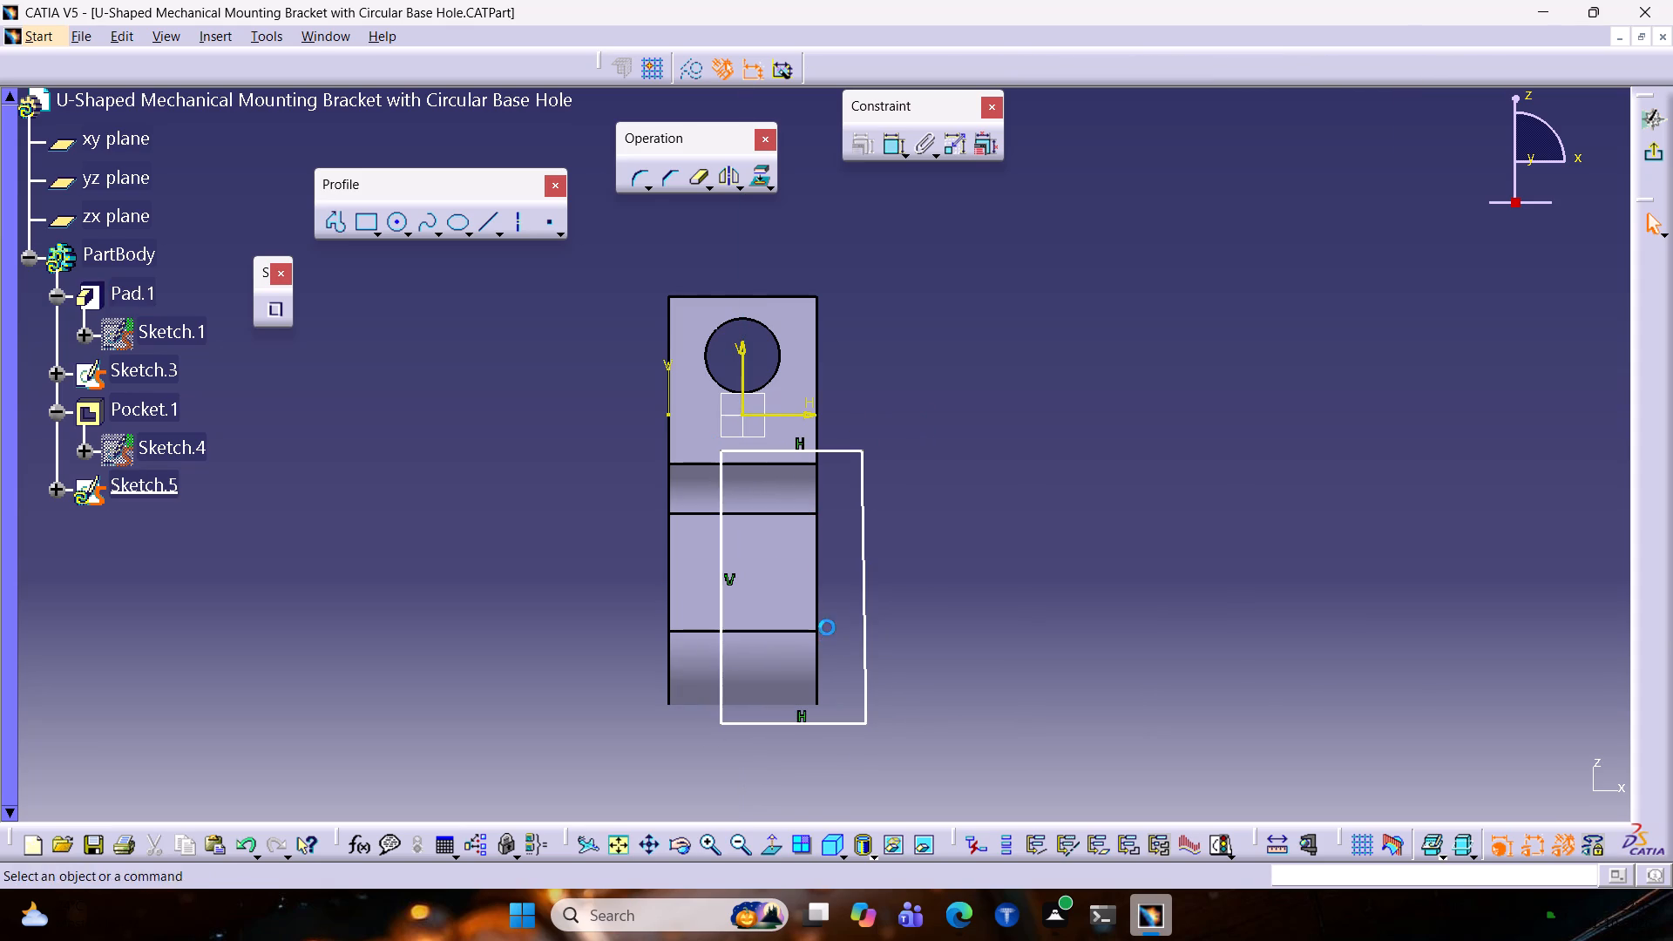
{"action": "key", "text": "Escape"}
Constrain the profile's long vertical line to 15 mm from the bracket's adjacent vertical edge.
{"action": "left_click", "coordinate": [894, 146]}
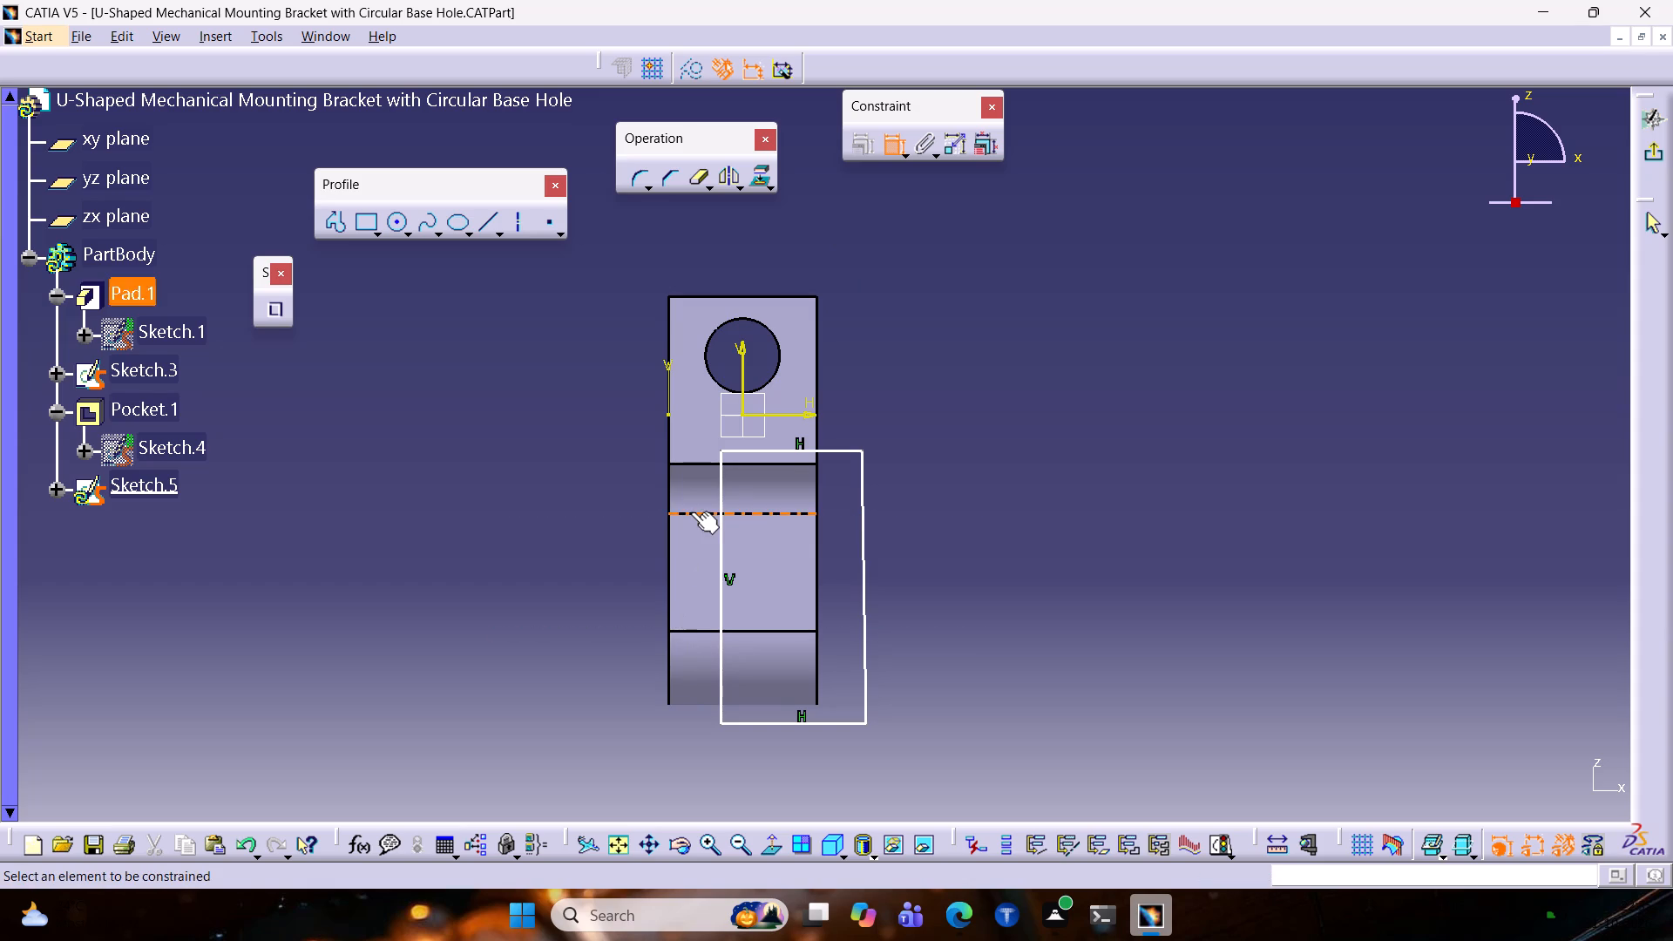
{"action": "left_click", "coordinate": [672, 563]}
{"action": "left_click", "coordinate": [721, 563]}
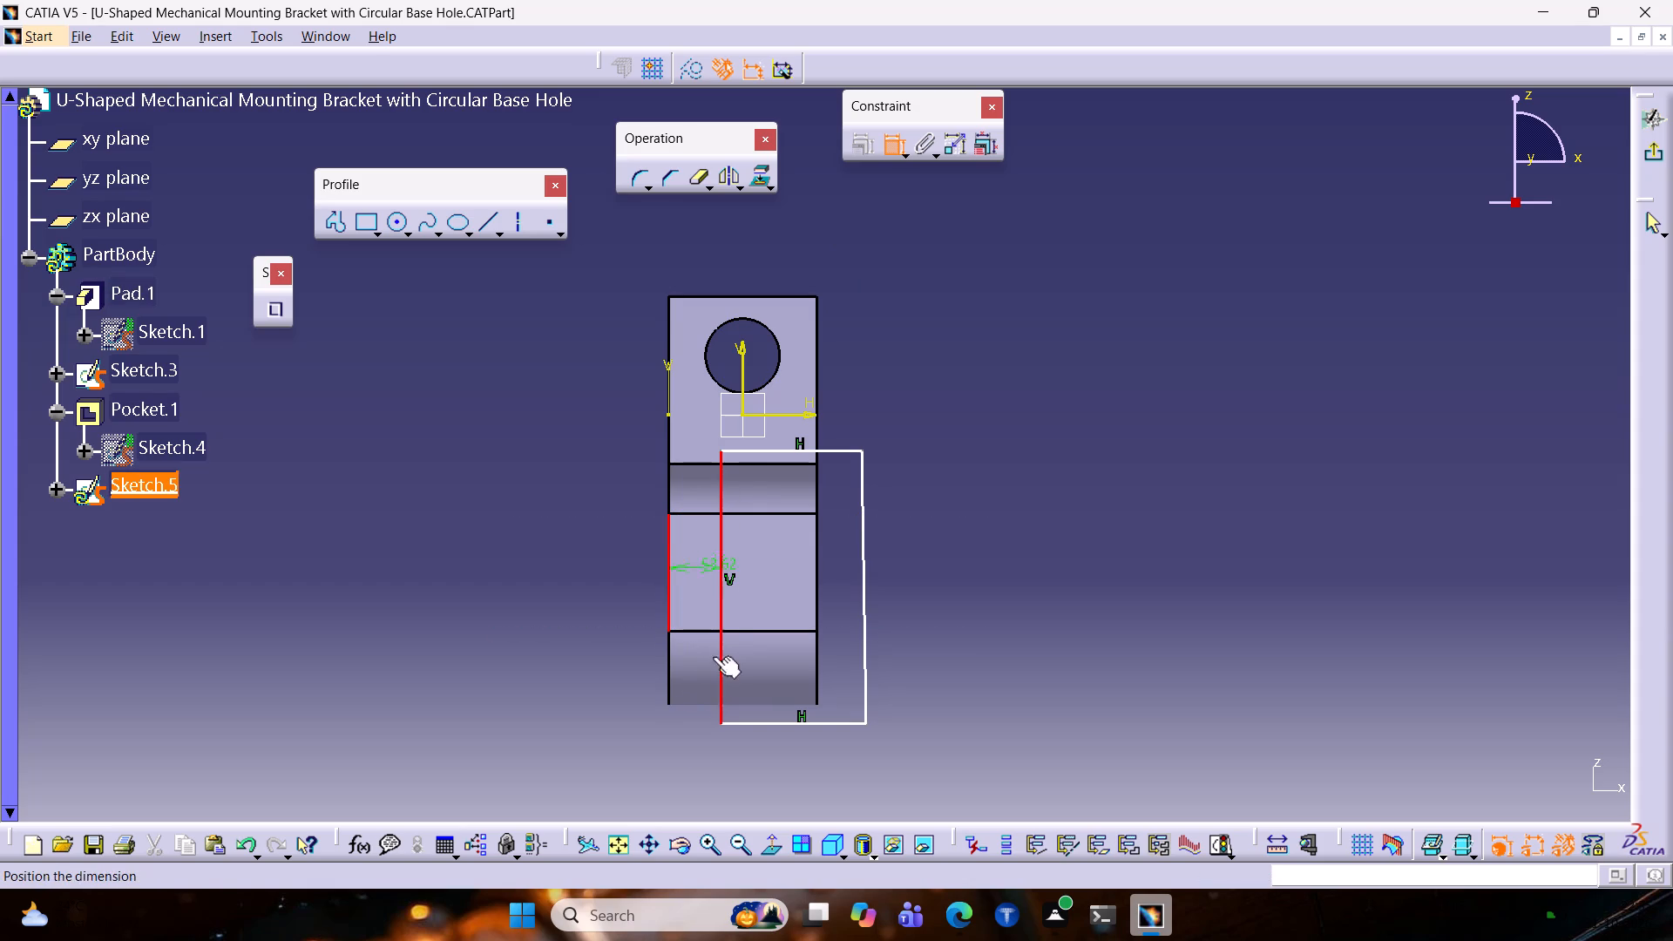
{"action": "left_click", "coordinate": [689, 758]}
{"action": "left_click", "coordinate": [691, 748]}
{"action": "double_click", "coordinate": [685, 768]}
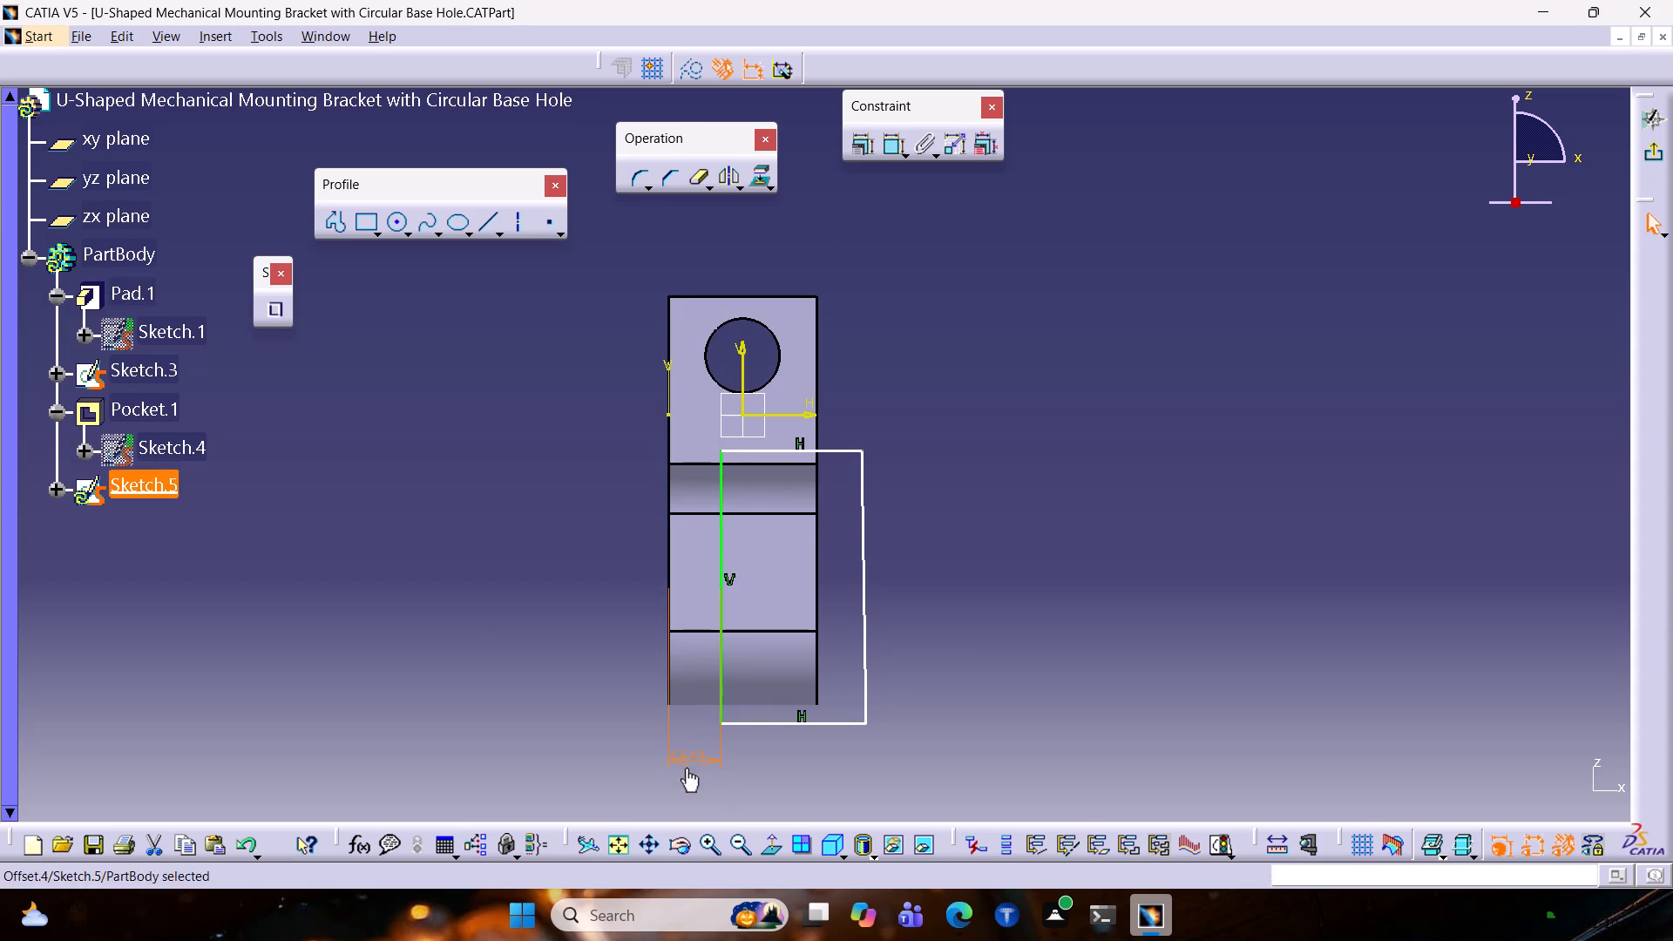
{"action": "type", "text": "15"}
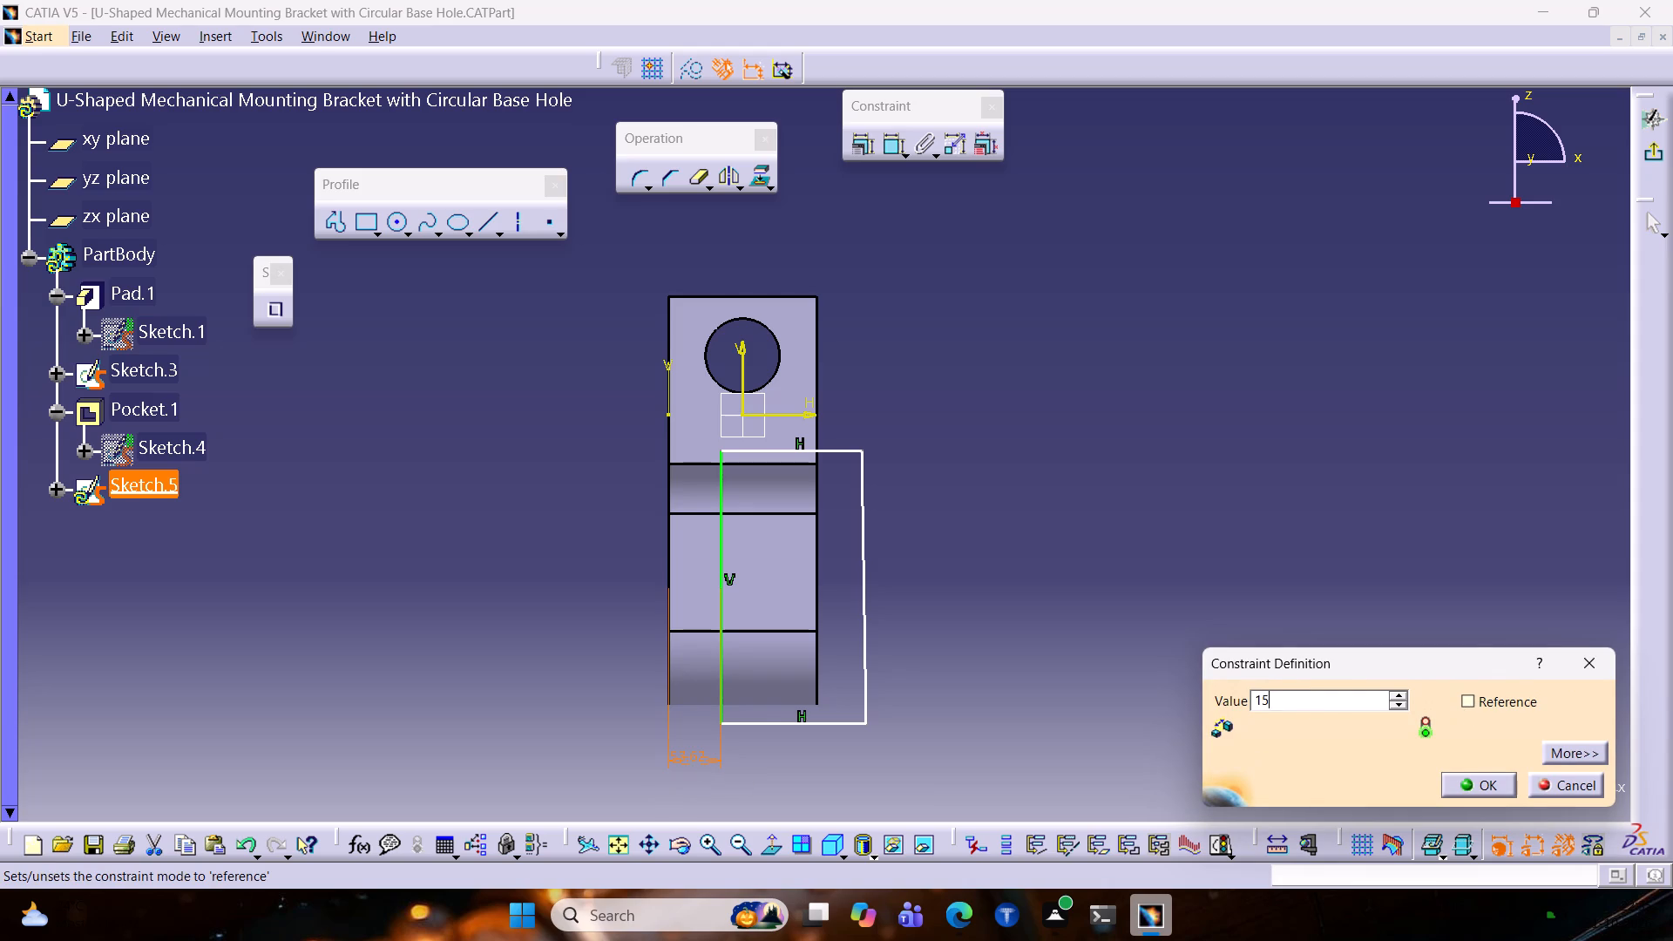
{"action": "key", "text": "Return"}
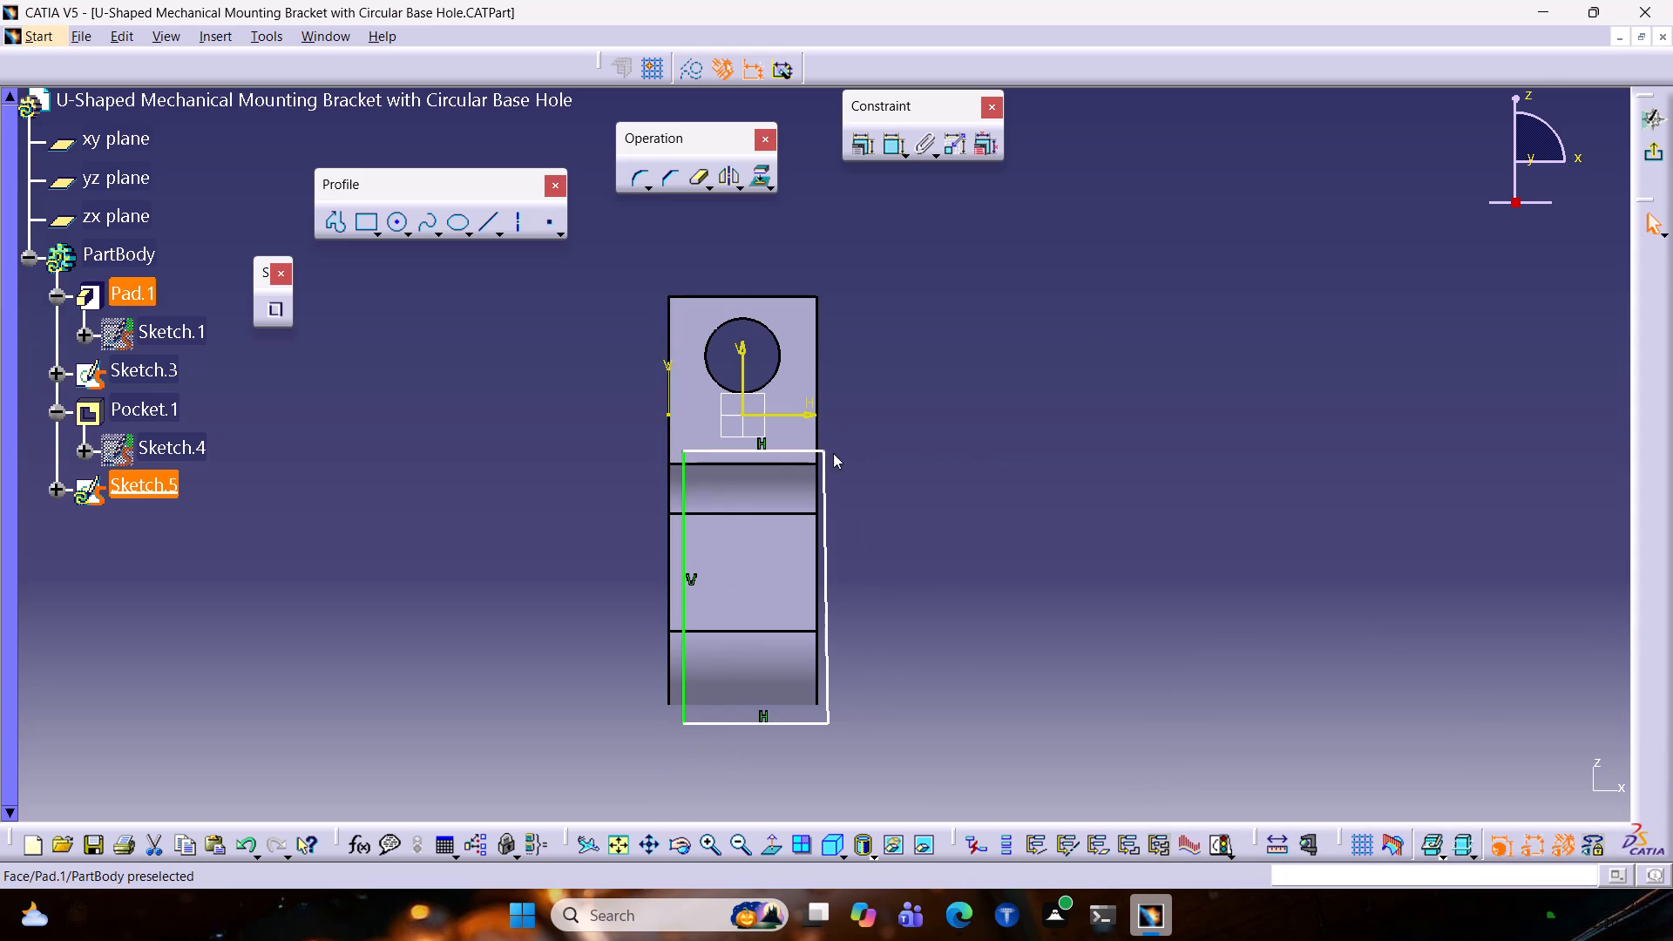
Move the profile's upper line so it lies slightly above the edge where the concave fillet meets the upper arm.
{"action": "left_click_drag", "start_coordinate": [758, 449], "coordinate": [758, 462]}
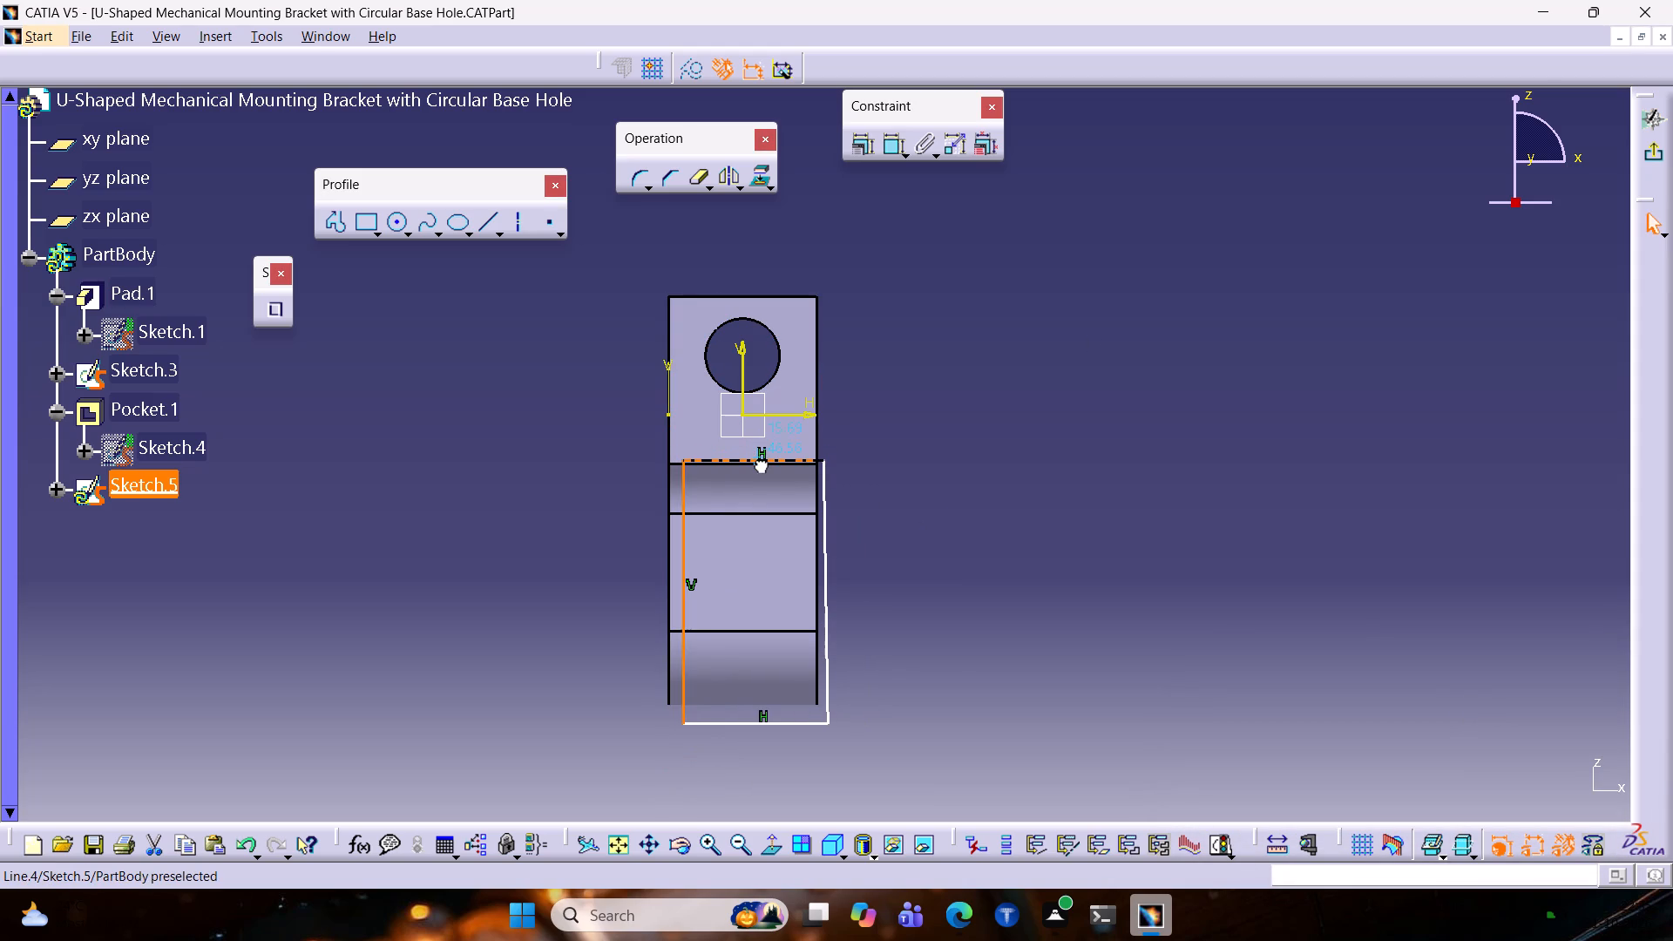
{"action": "left_click_drag", "start_coordinate": [758, 462], "coordinate": [762, 468]}
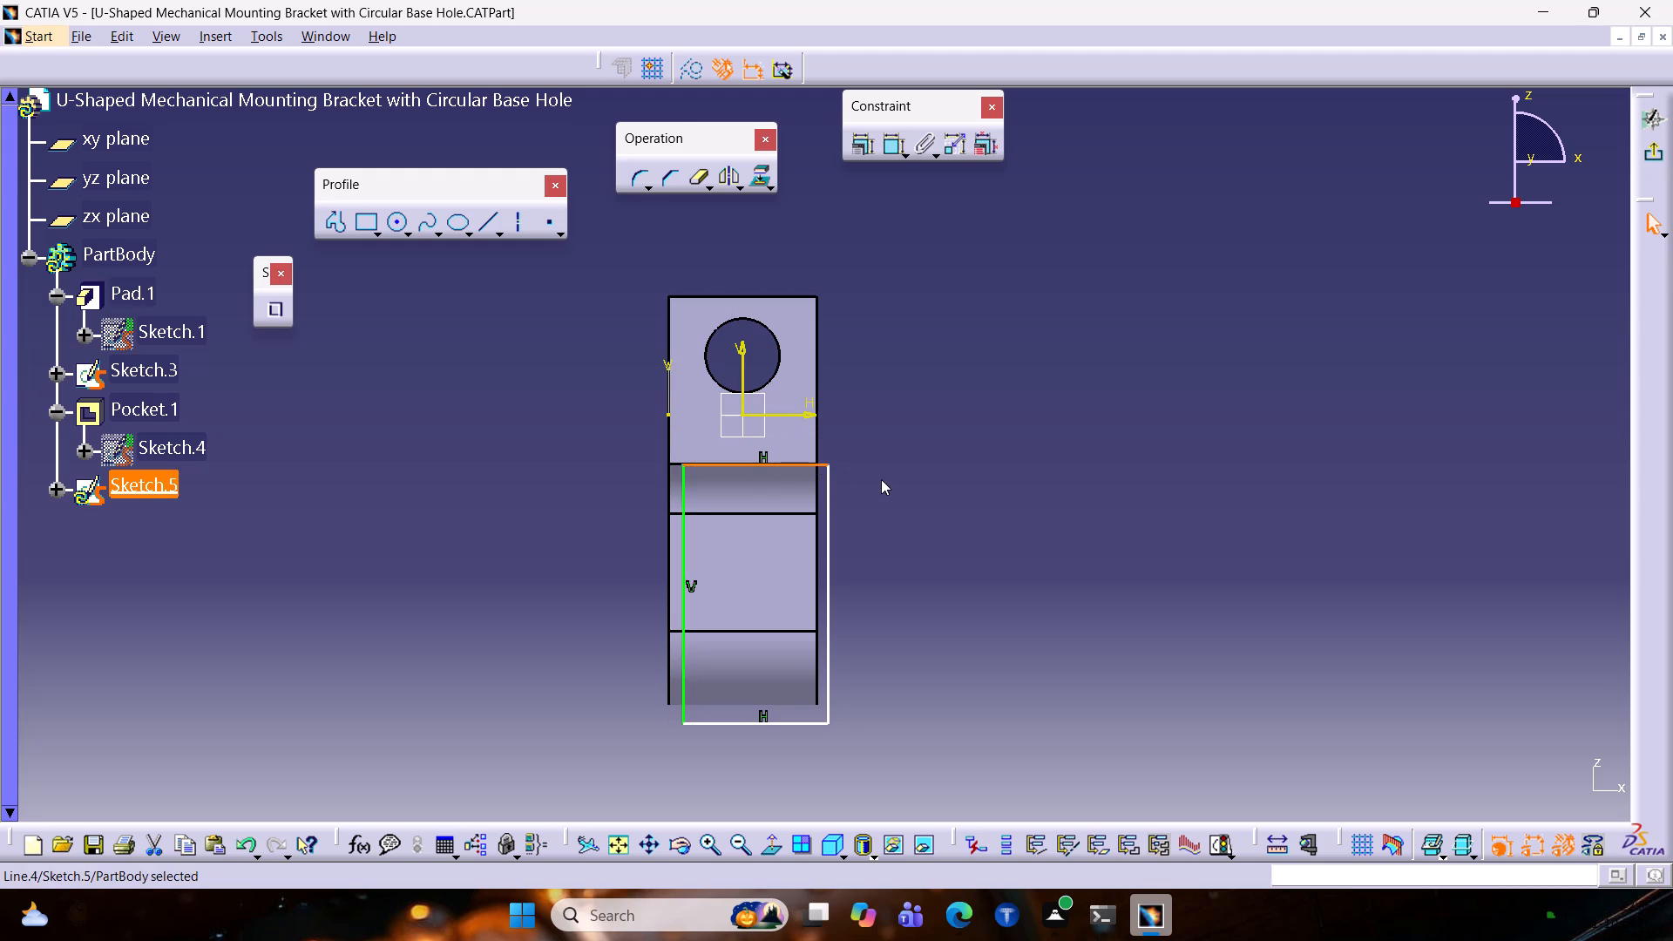
{"action": "middle_click_drag", "start_coordinate": [881, 477], "coordinate": [980, 389], "text": "ctrl"}
{"action": "middle_click_drag", "start_coordinate": [957, 451], "coordinate": [762, 400]}
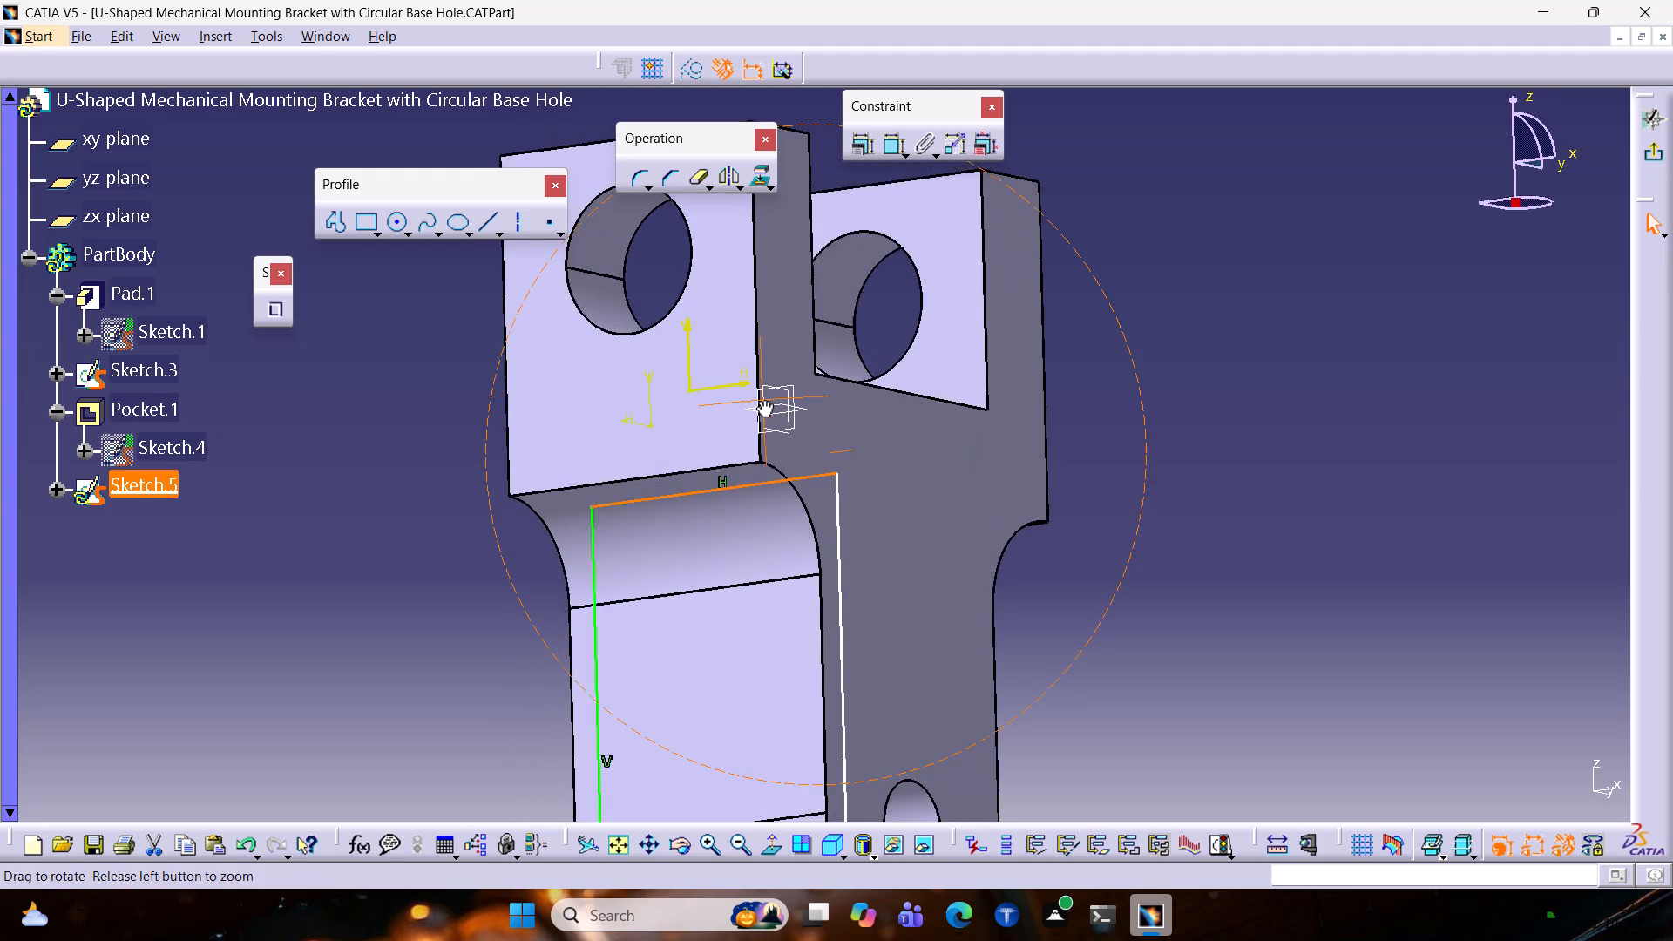
{"action": "middle_click_drag", "start_coordinate": [762, 400], "coordinate": [864, 437]}
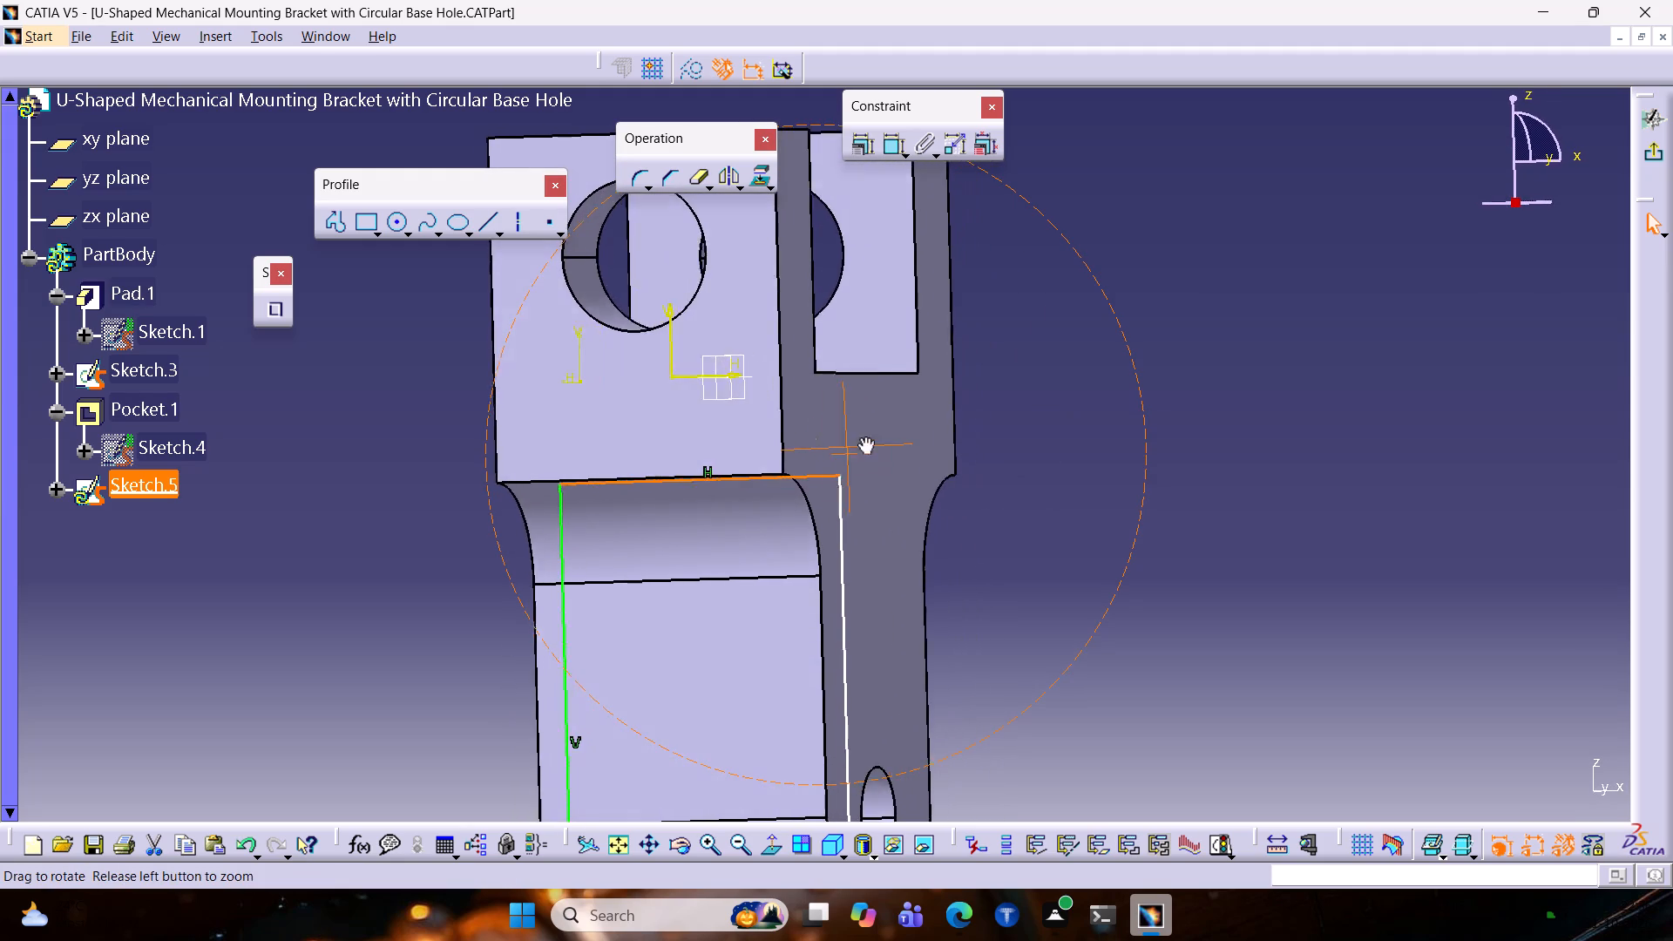
{"action": "middle_click_drag", "start_coordinate": [864, 437], "coordinate": [931, 391]}
{"action": "left_click_drag", "start_coordinate": [751, 481], "coordinate": [759, 443]}
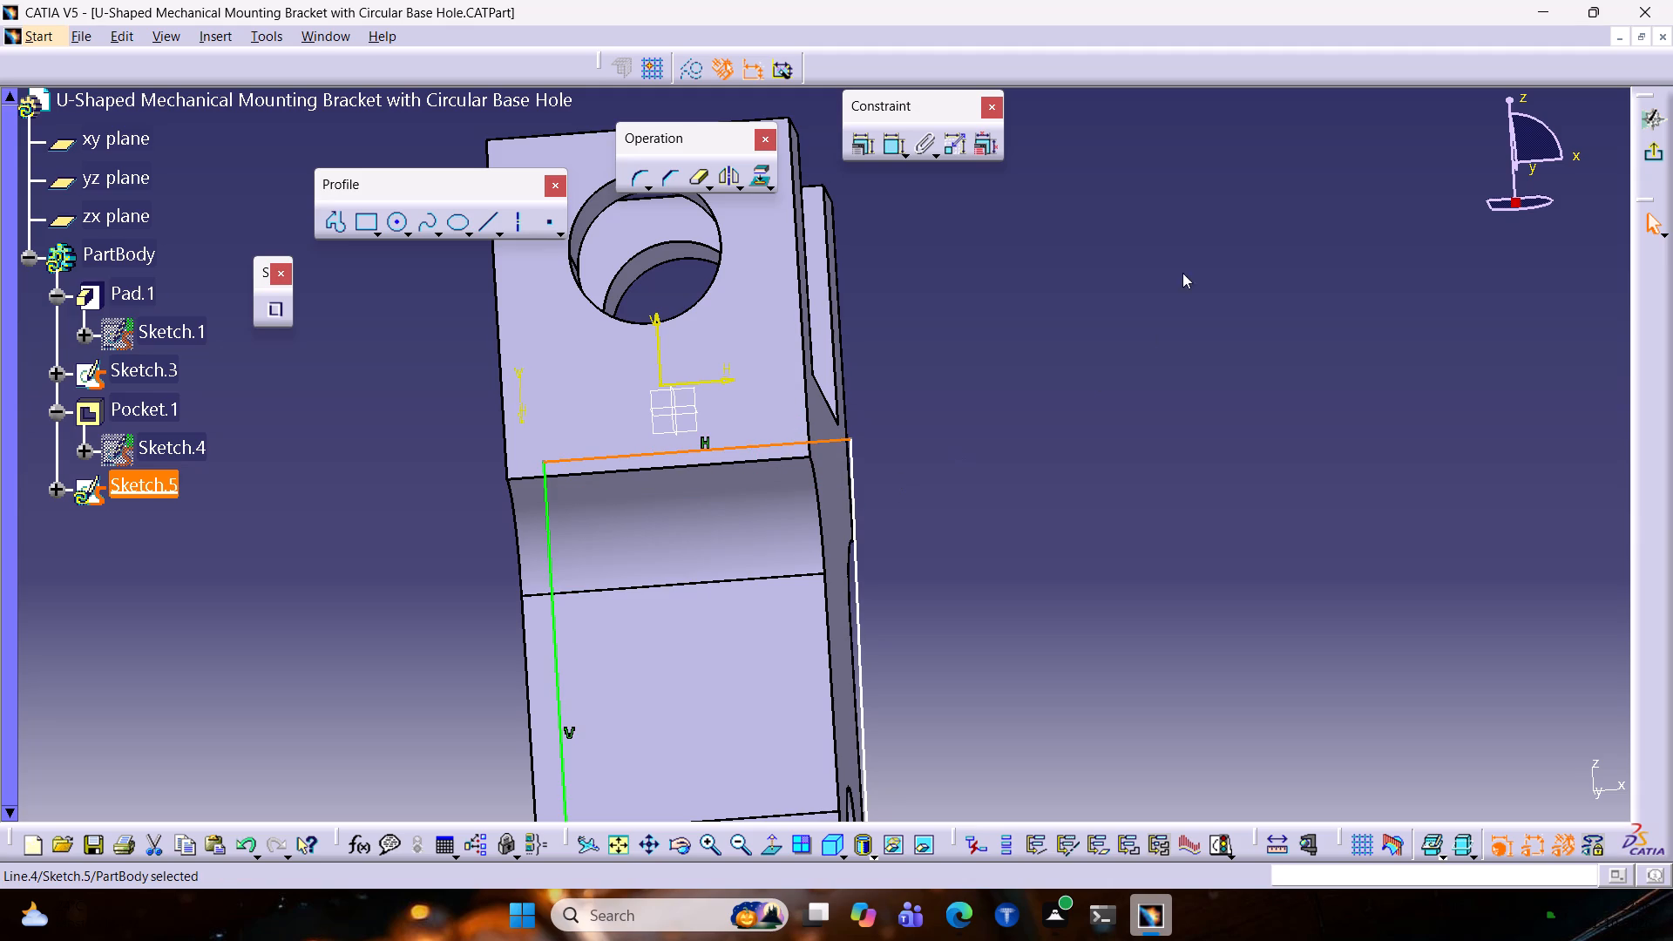
{"action": "scroll", "coordinate": [948, 430], "scroll_direction": "down", "scroll_amount": 1}
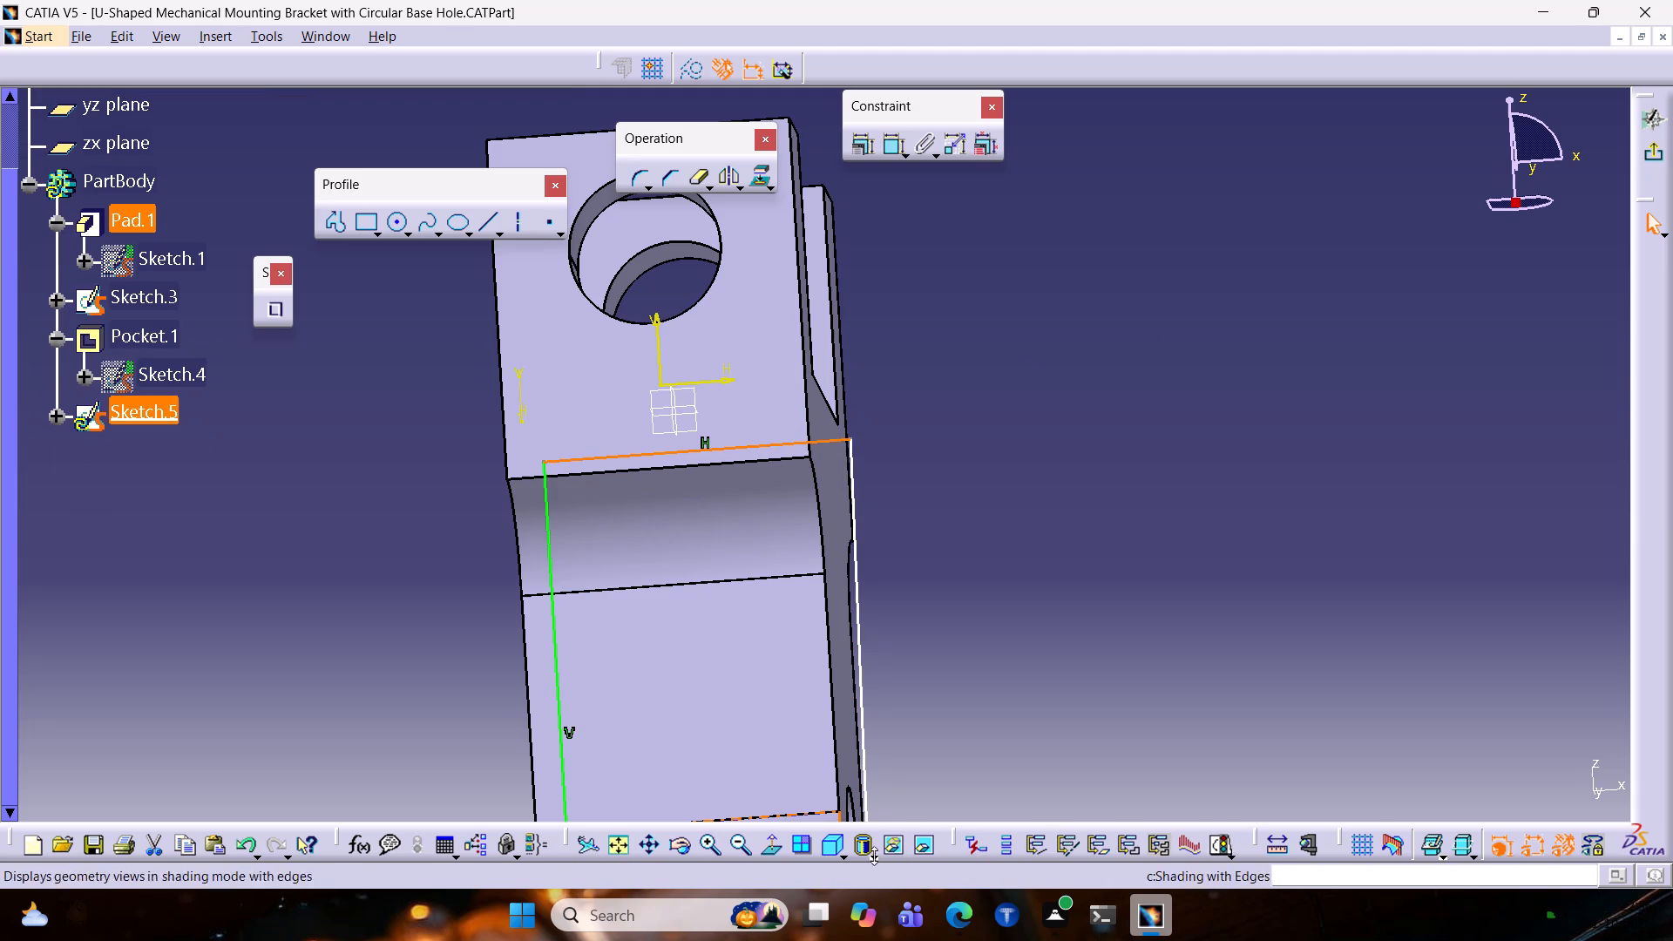
{"action": "left_click", "coordinate": [768, 846]}
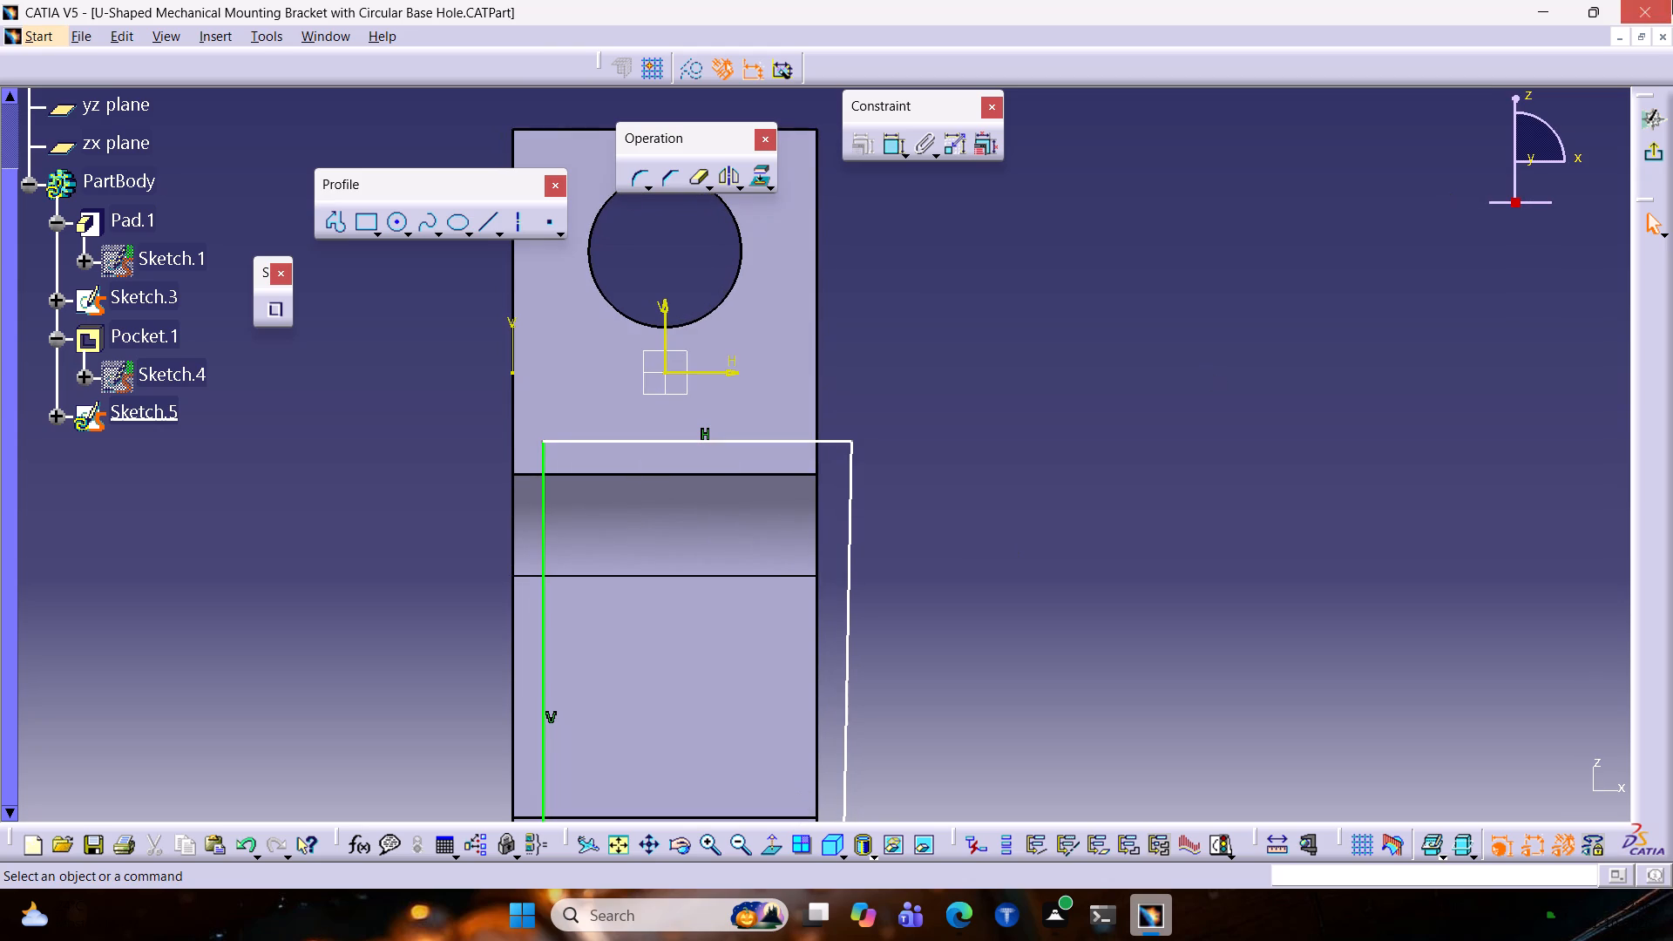
Cut the sketched profile through the lower body with a Pocket limited Up to last.
{"action": "left_click", "coordinate": [1652, 140]}
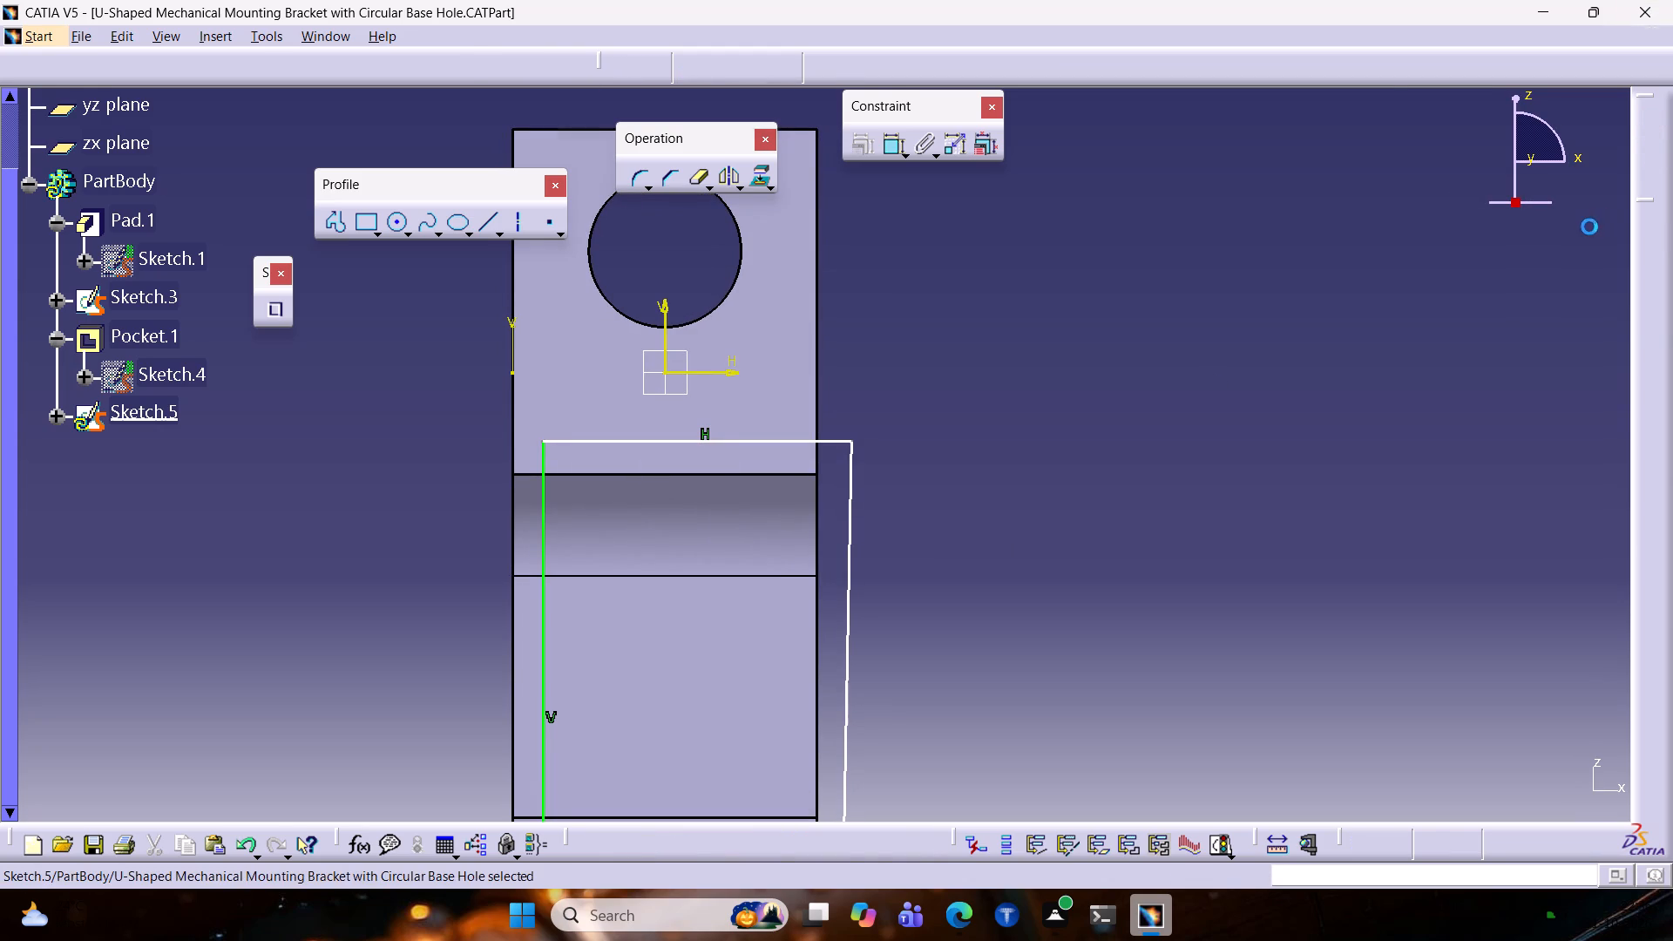
{"action": "left_click", "coordinate": [520, 110]}
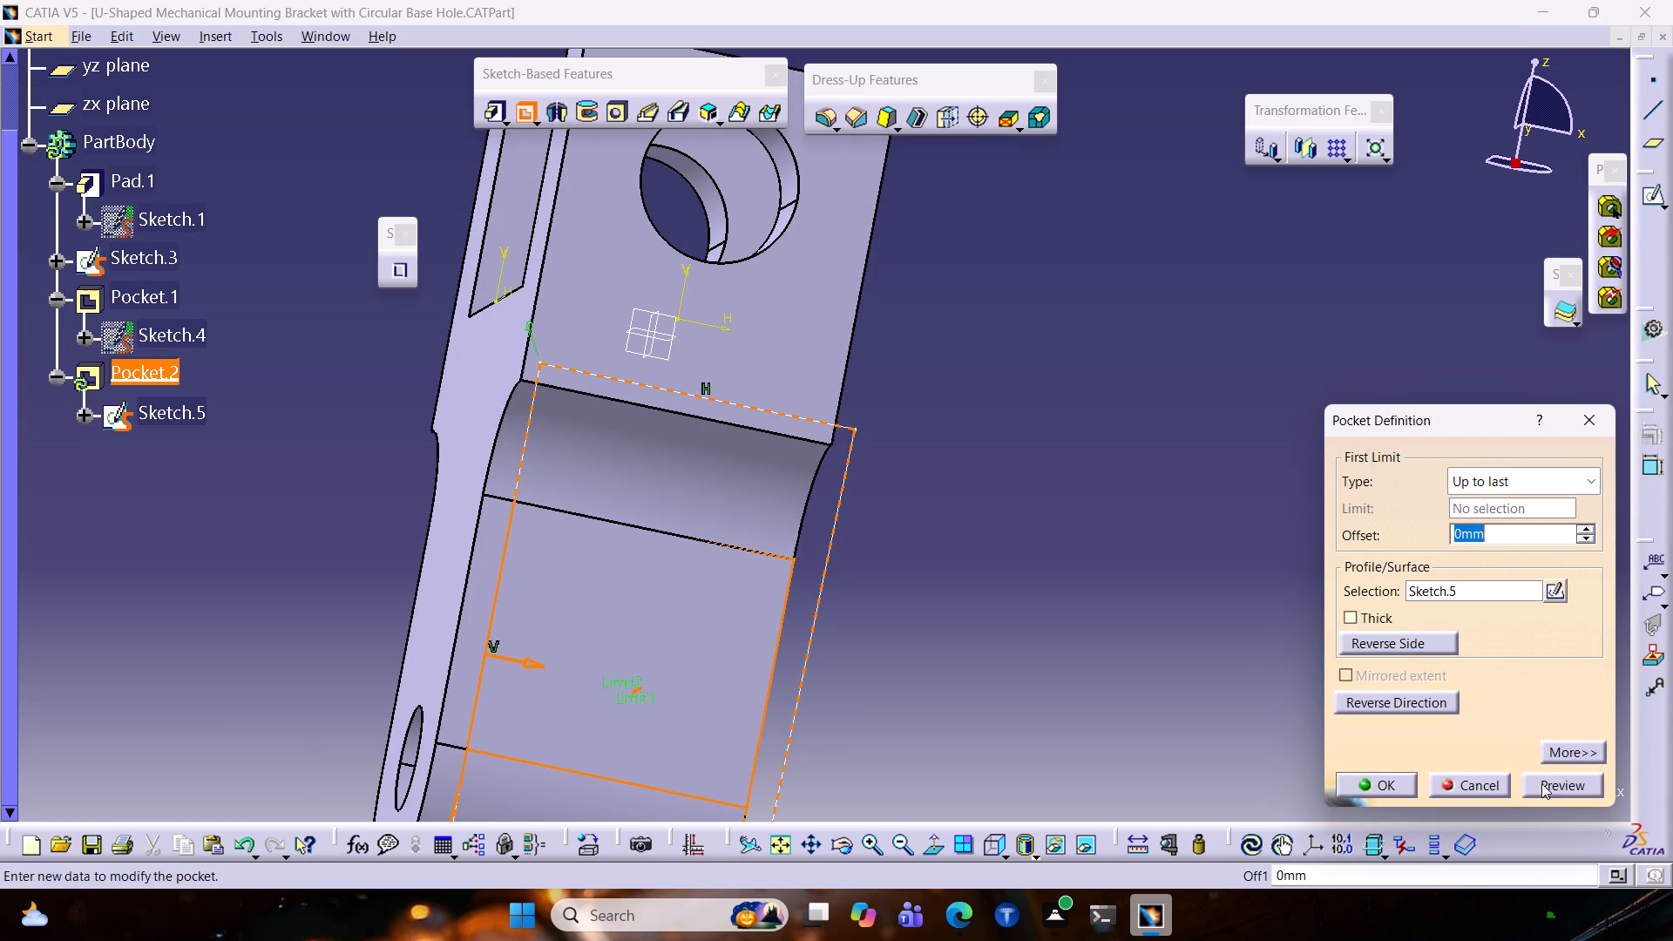
{"action": "left_click", "coordinate": [1547, 786]}
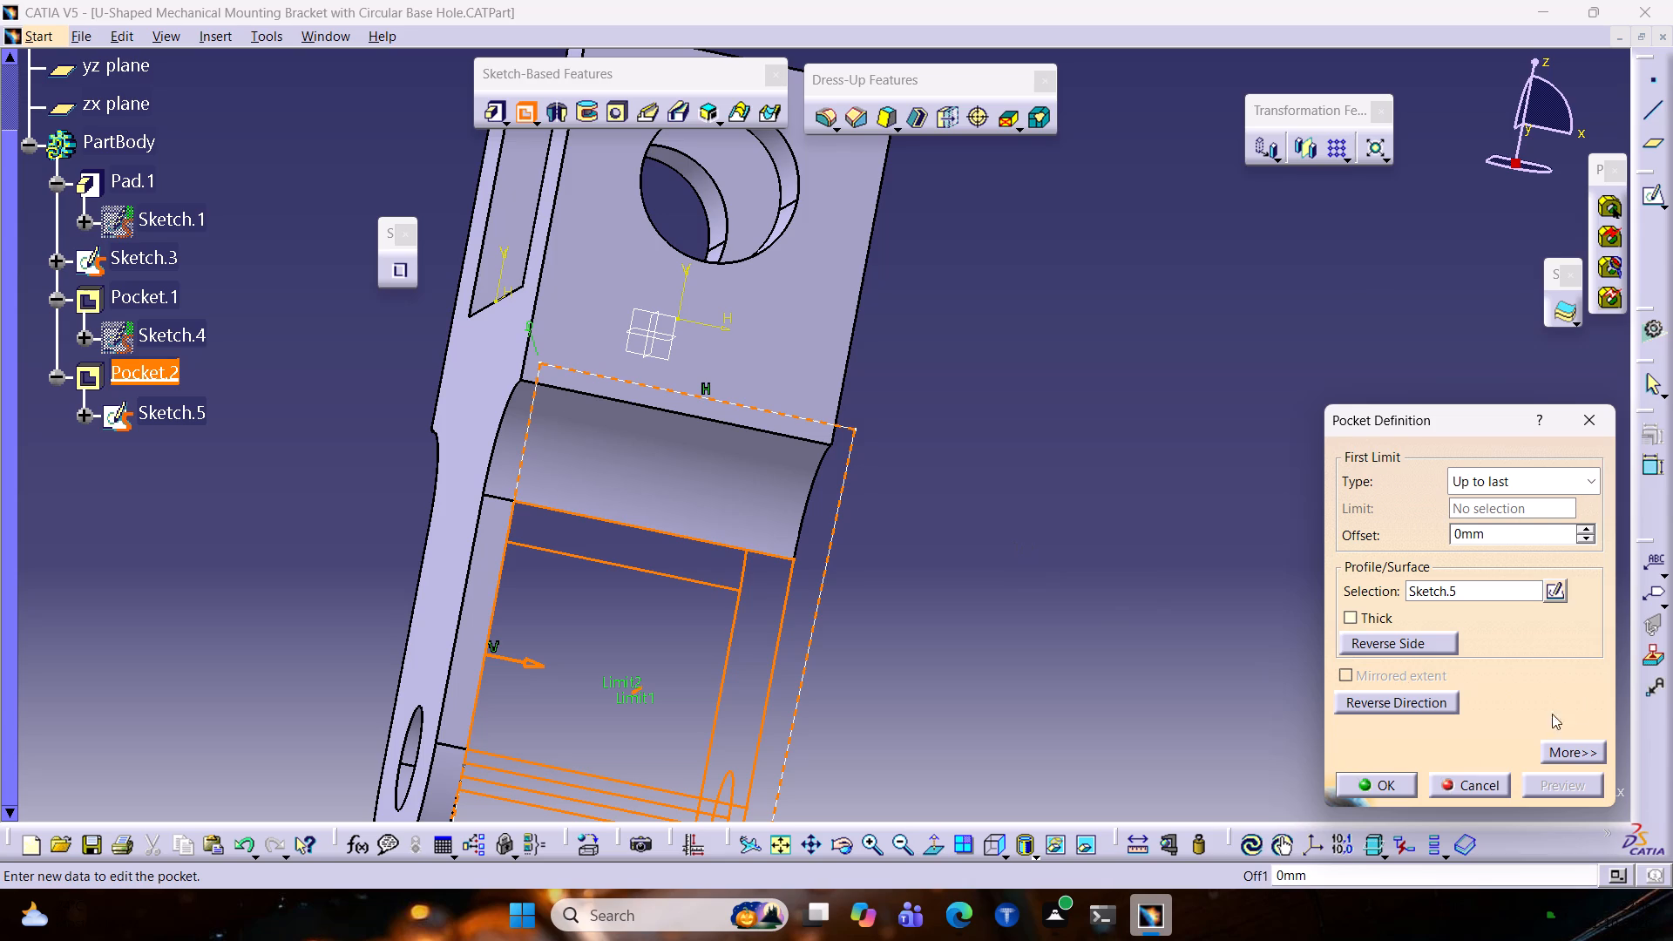
{"action": "middle_click_drag", "start_coordinate": [938, 417], "coordinate": [715, 423]}
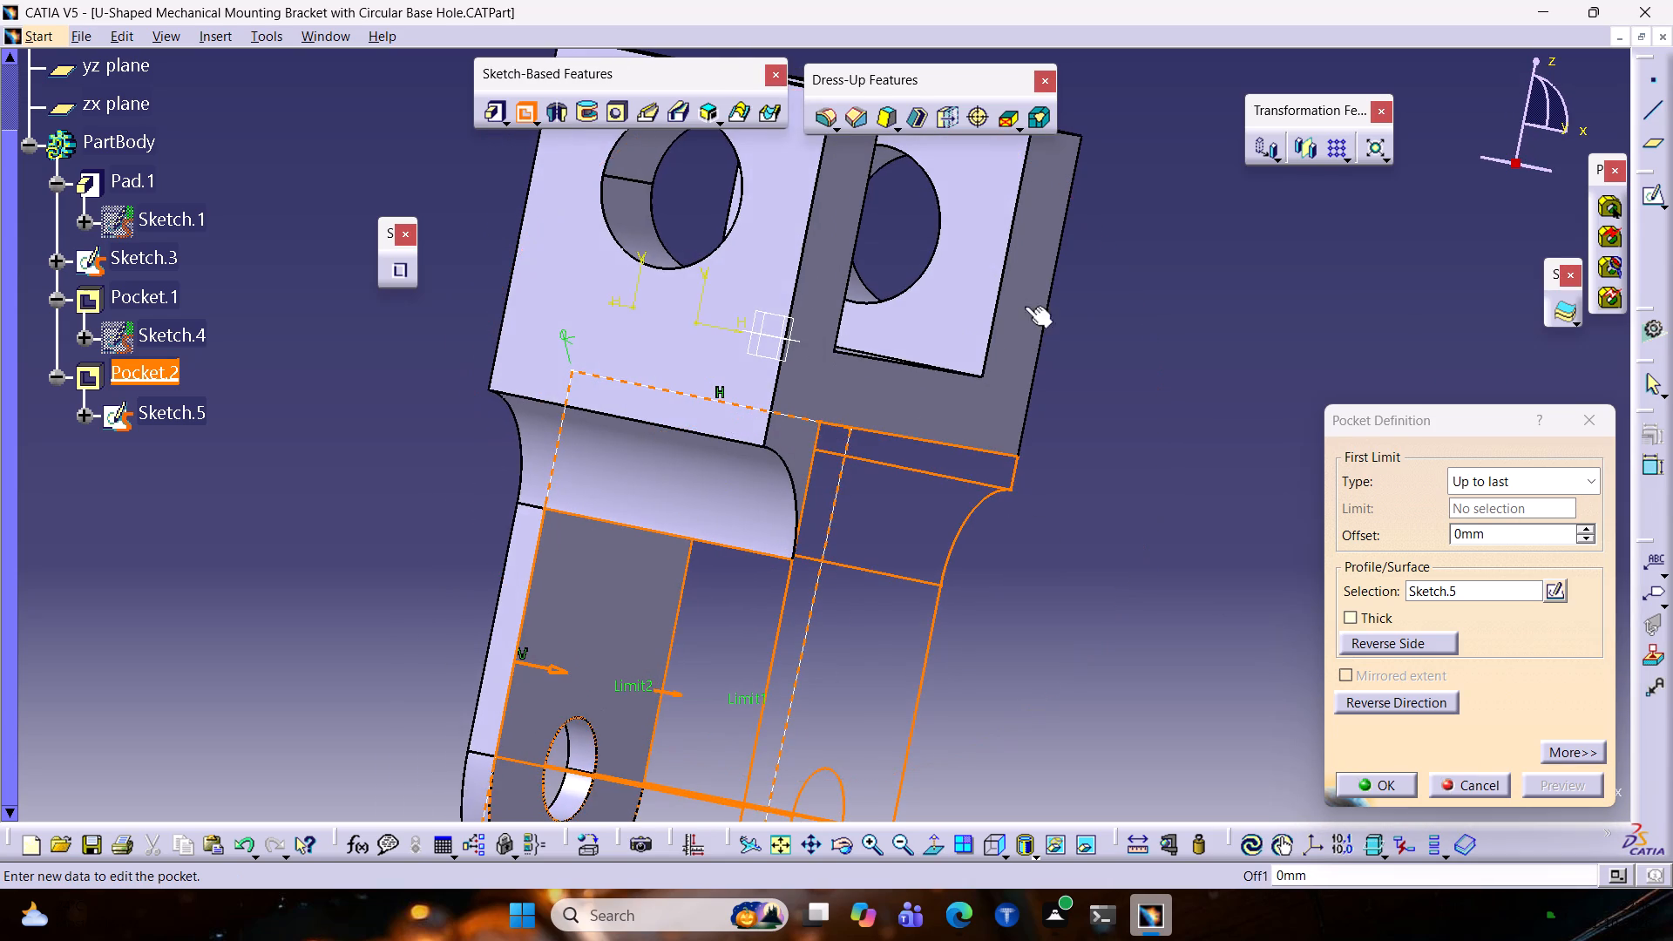
{"action": "middle_click_drag", "start_coordinate": [1135, 255], "coordinate": [1042, 374], "text": "ctrl"}
{"action": "middle_click_drag", "start_coordinate": [1025, 331], "coordinate": [951, 308]}
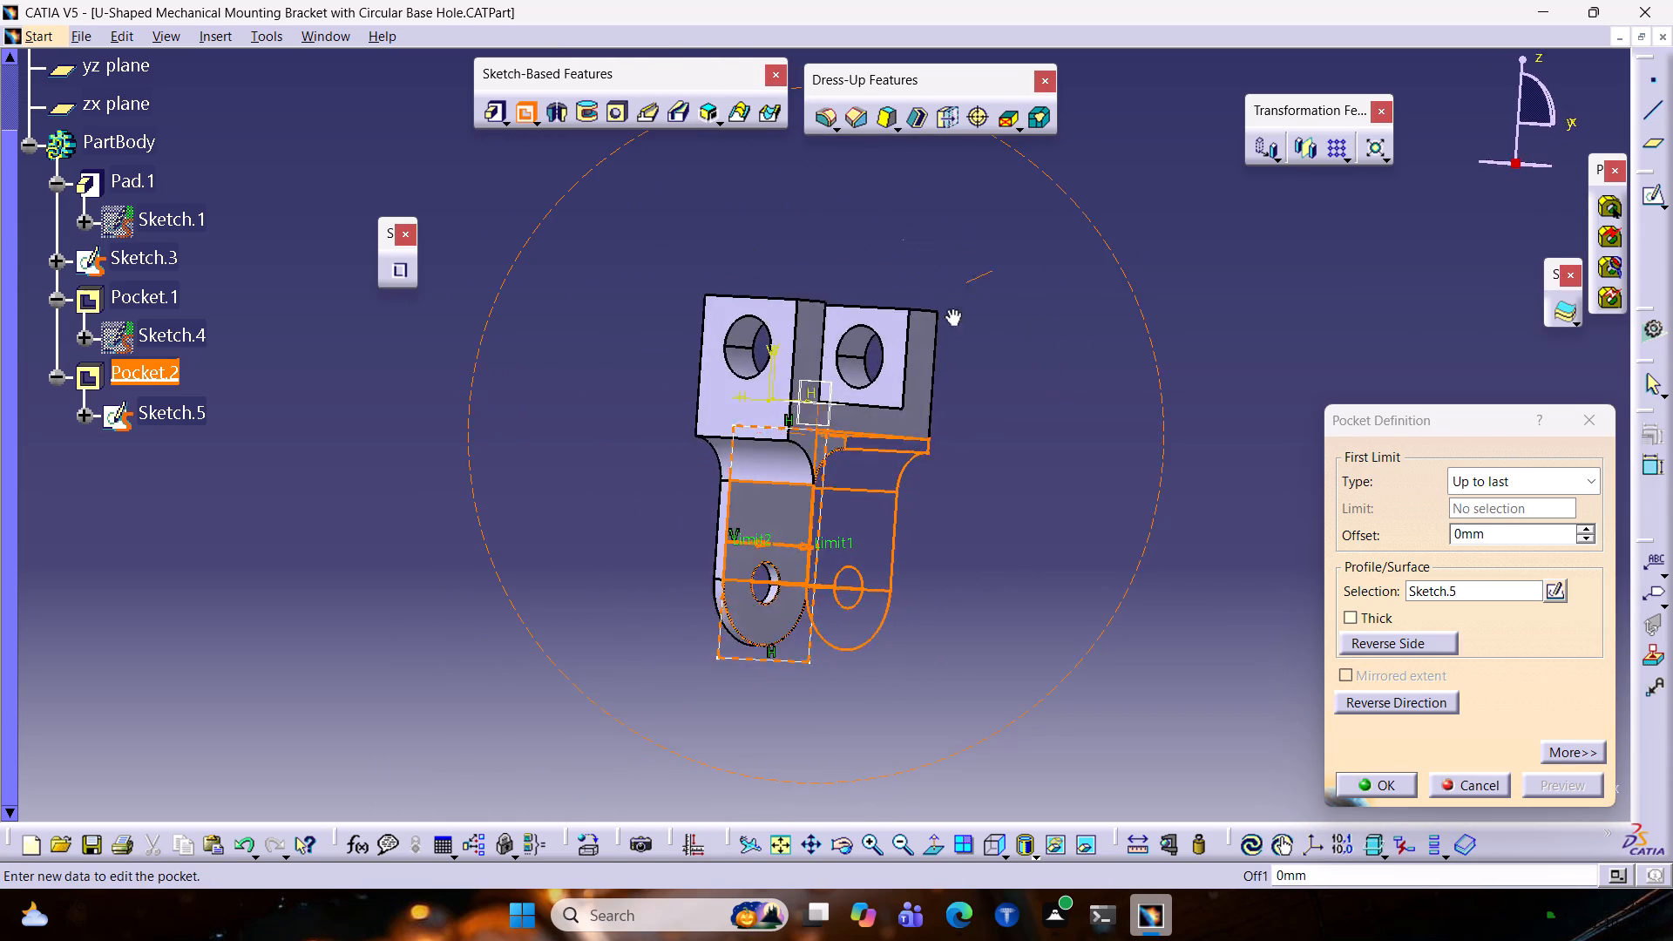
{"action": "middle_click_drag", "start_coordinate": [951, 308], "coordinate": [1103, 318]}
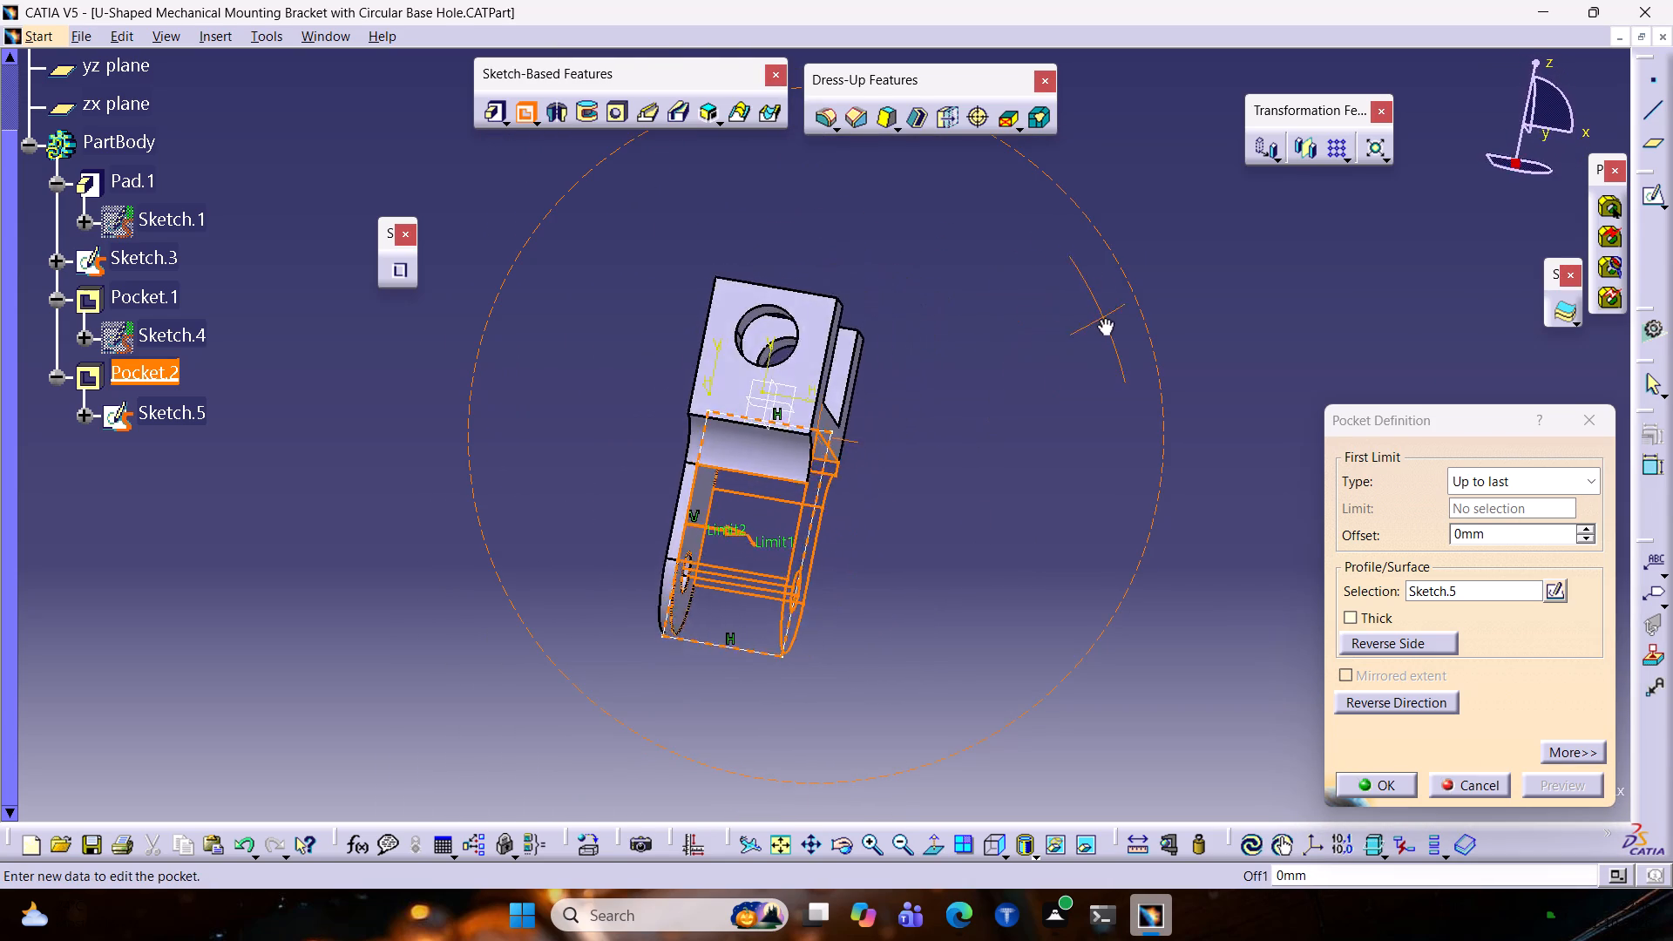
{"action": "middle_click_drag", "start_coordinate": [1103, 318], "coordinate": [776, 379]}
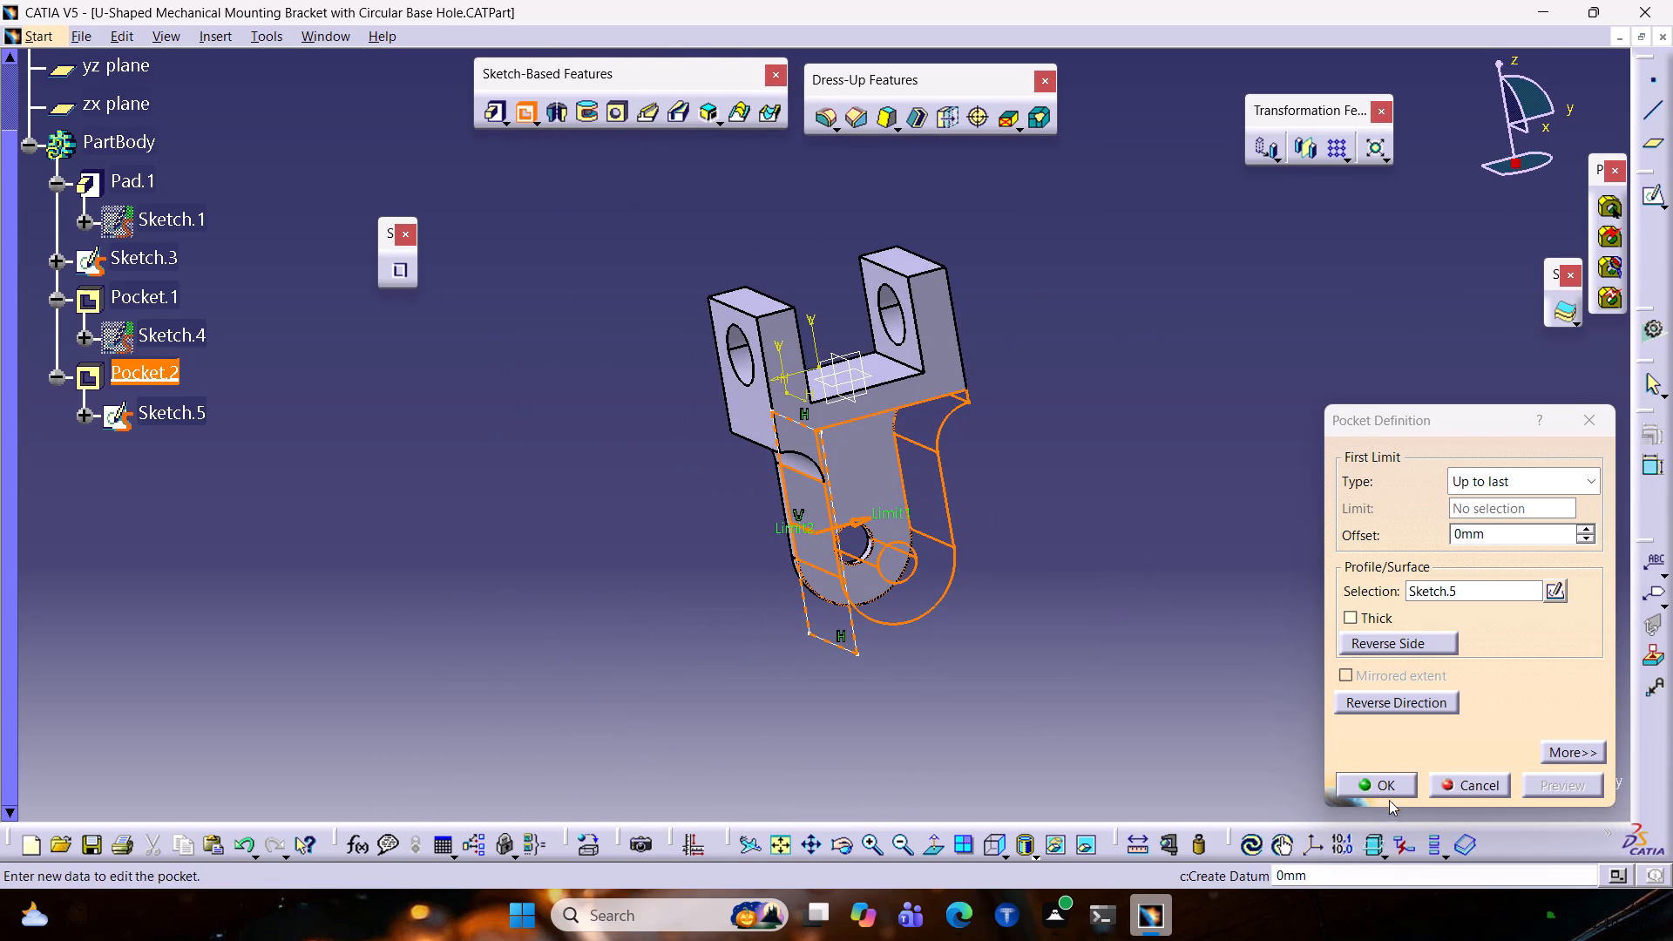
{"action": "left_click", "coordinate": [1386, 790]}
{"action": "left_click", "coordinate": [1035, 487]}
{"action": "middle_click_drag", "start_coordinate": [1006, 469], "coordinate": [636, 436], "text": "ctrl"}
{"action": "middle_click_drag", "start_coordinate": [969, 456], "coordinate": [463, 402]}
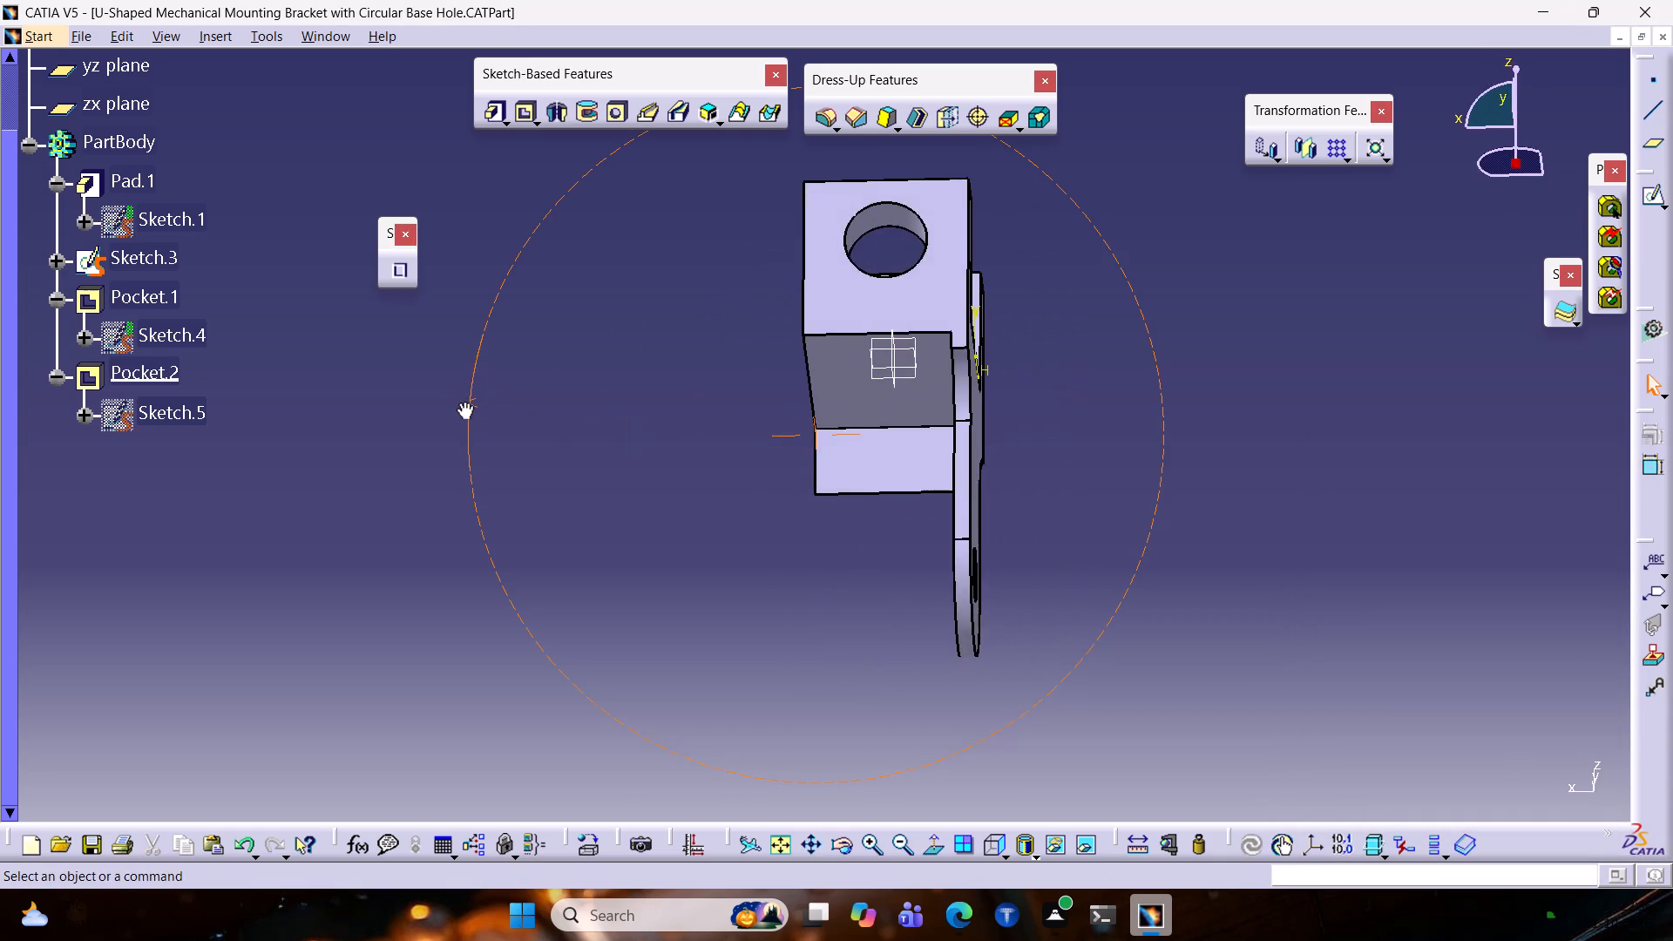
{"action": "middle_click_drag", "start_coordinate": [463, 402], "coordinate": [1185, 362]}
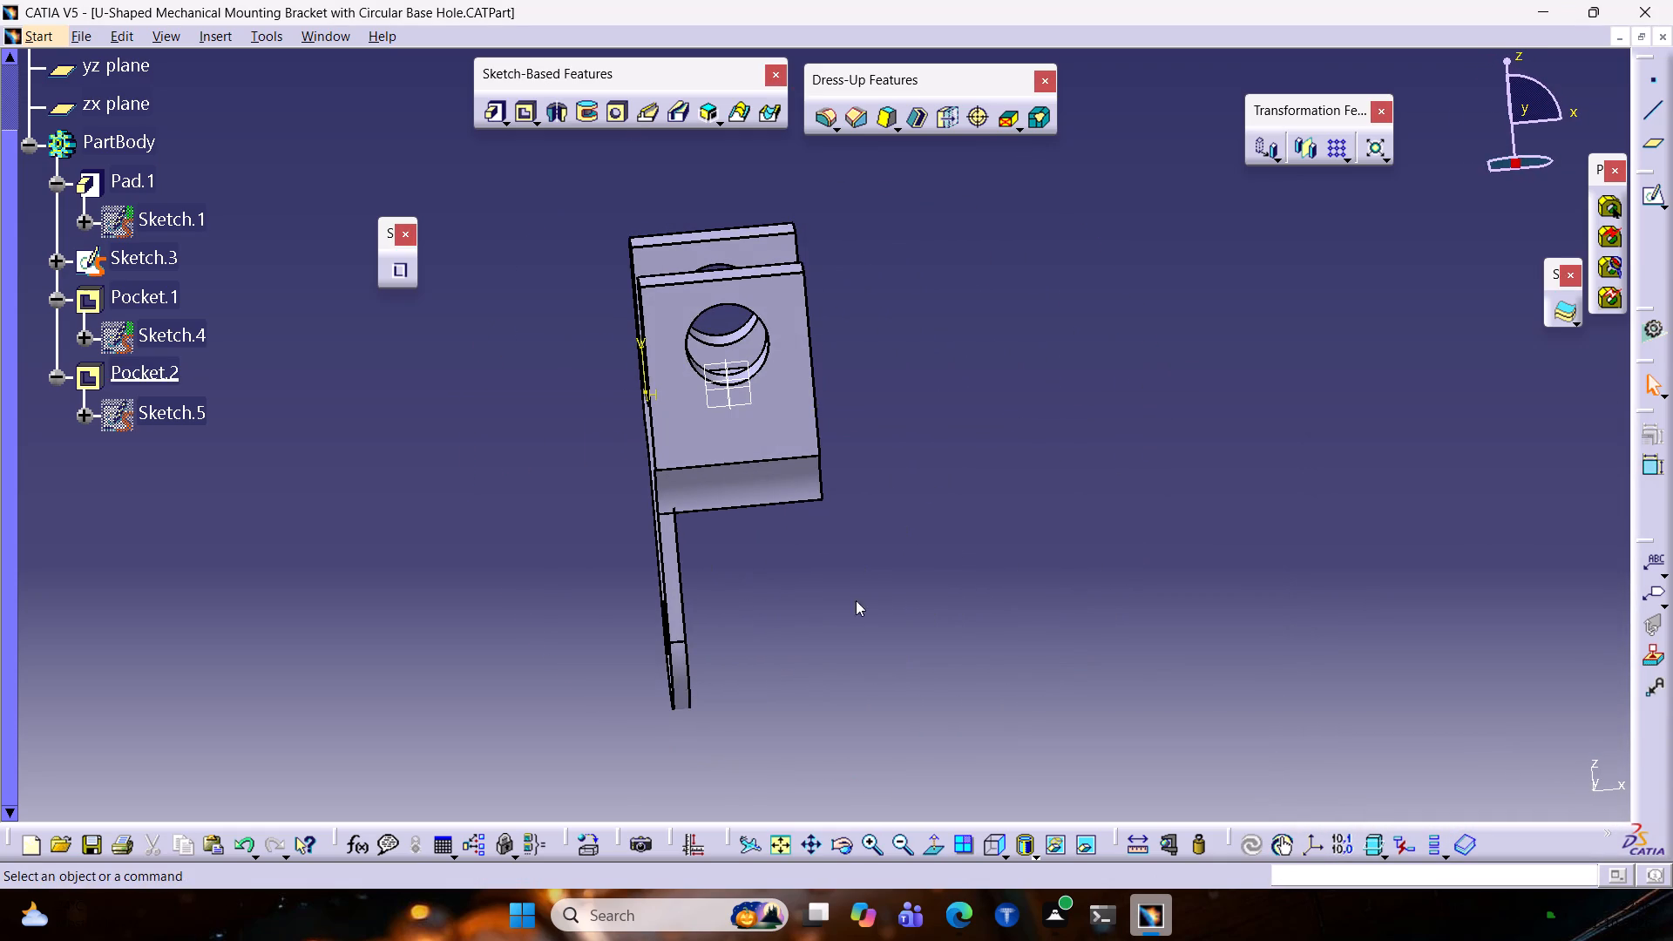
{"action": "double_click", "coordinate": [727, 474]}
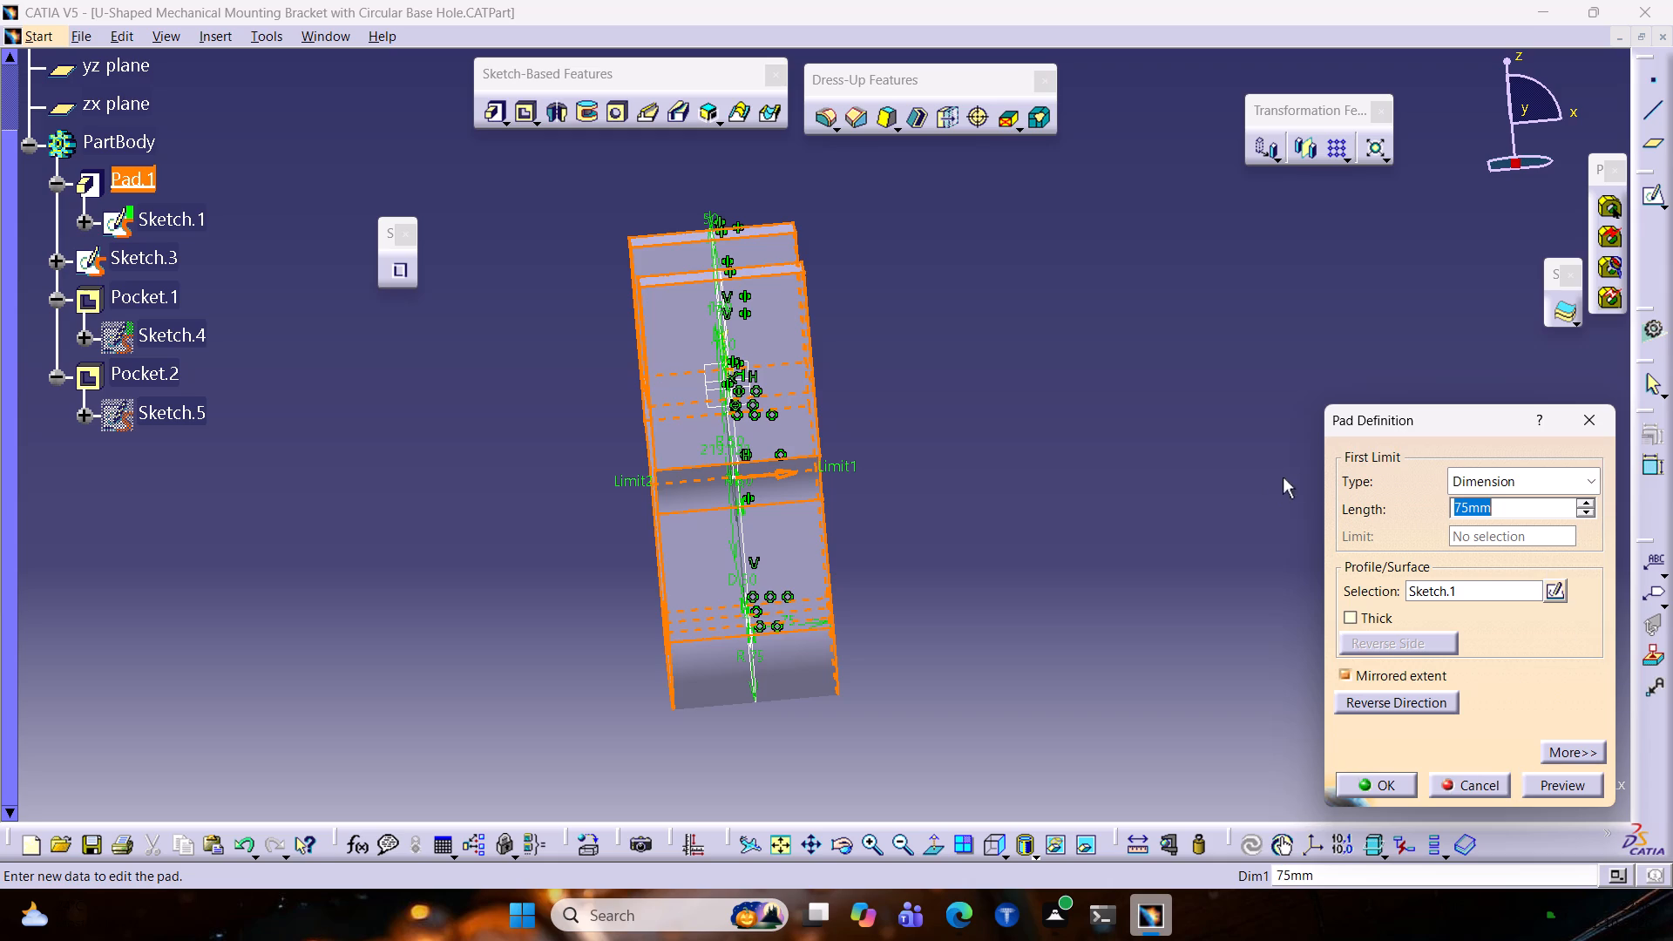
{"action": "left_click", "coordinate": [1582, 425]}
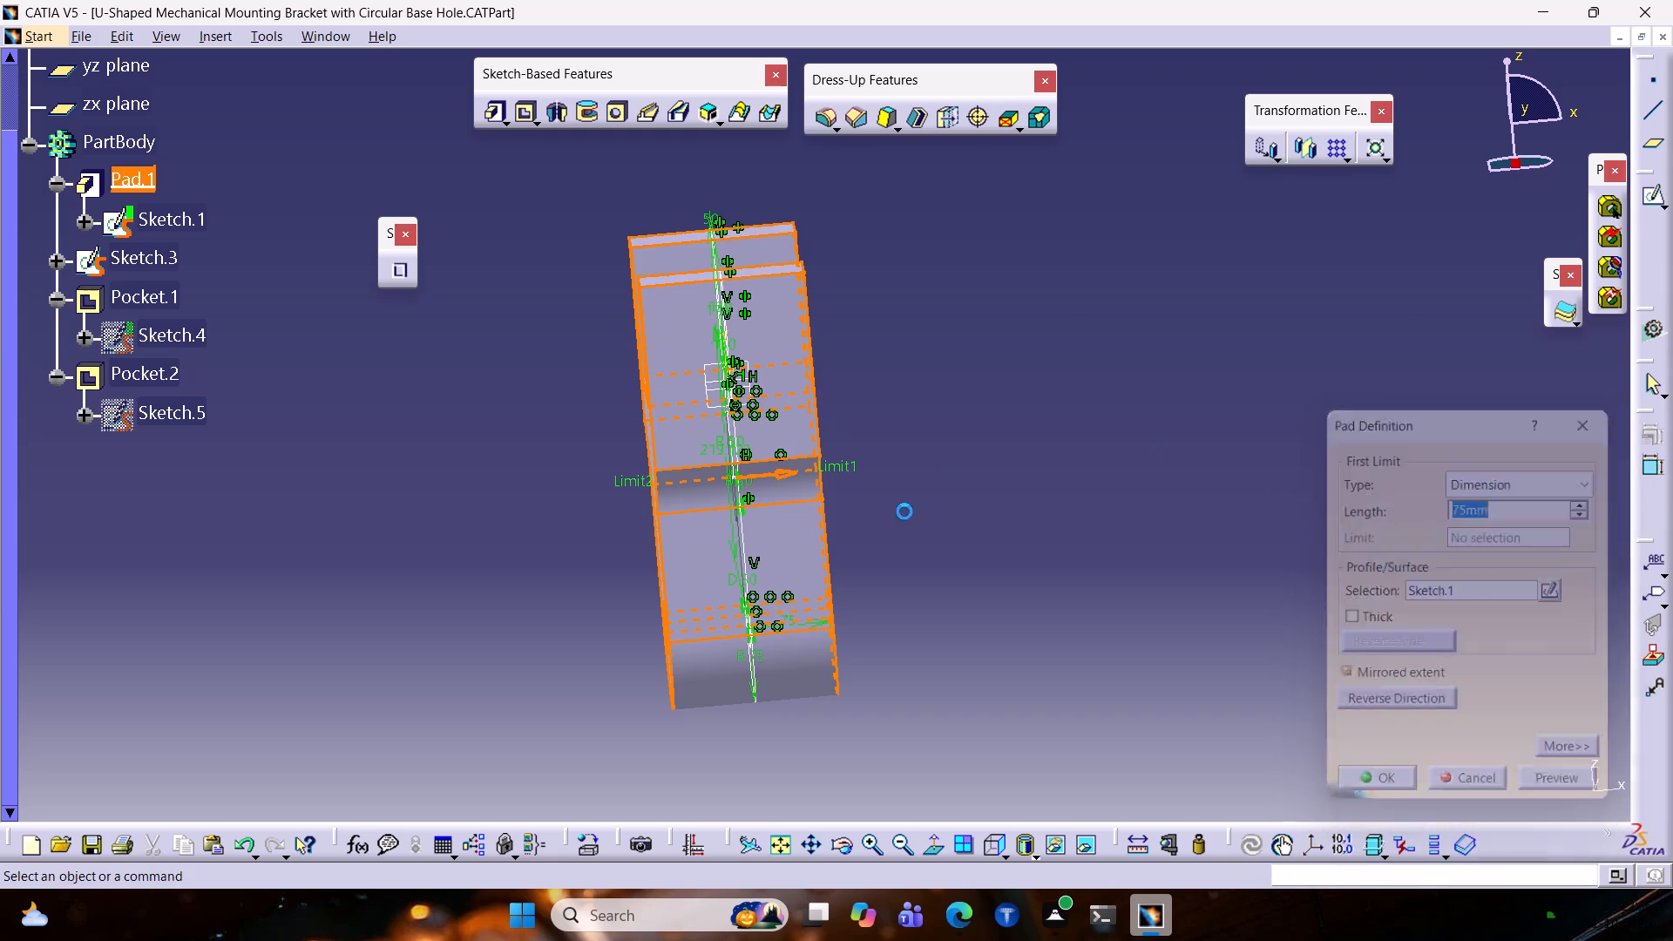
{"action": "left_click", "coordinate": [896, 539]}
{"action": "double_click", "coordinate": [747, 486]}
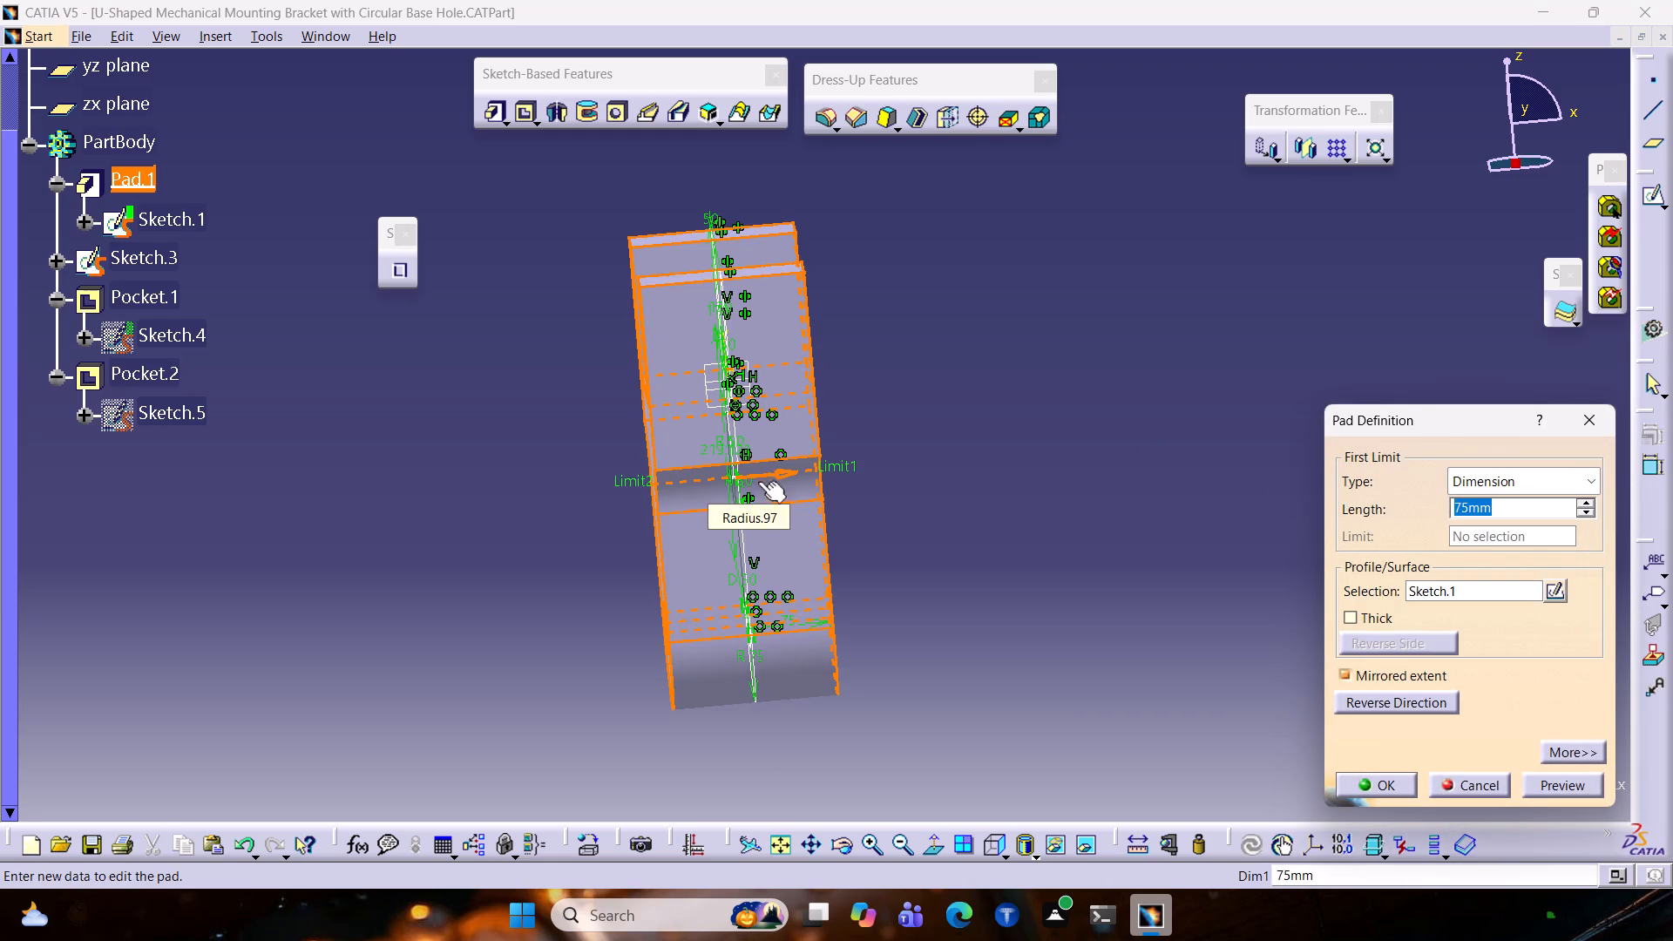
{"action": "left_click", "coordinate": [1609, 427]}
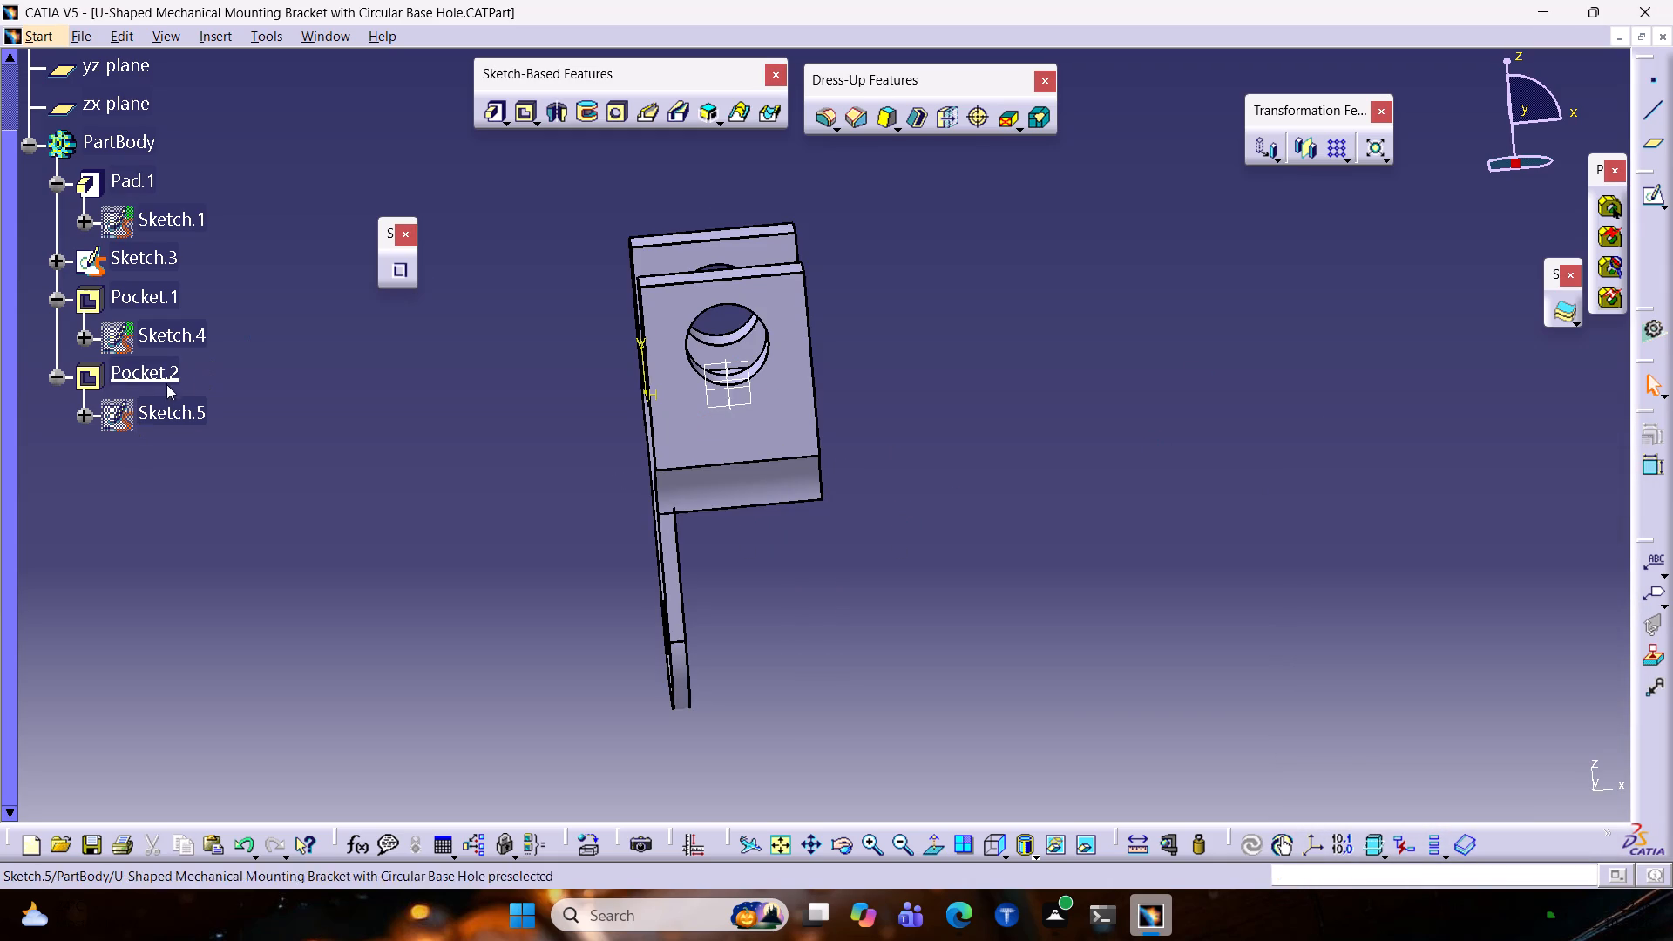
Open the definition of the pocket that thins the lower body and examine its profile and limits from several sides.
{"action": "double_click", "coordinate": [166, 376]}
{"action": "left_click", "coordinate": [944, 566]}
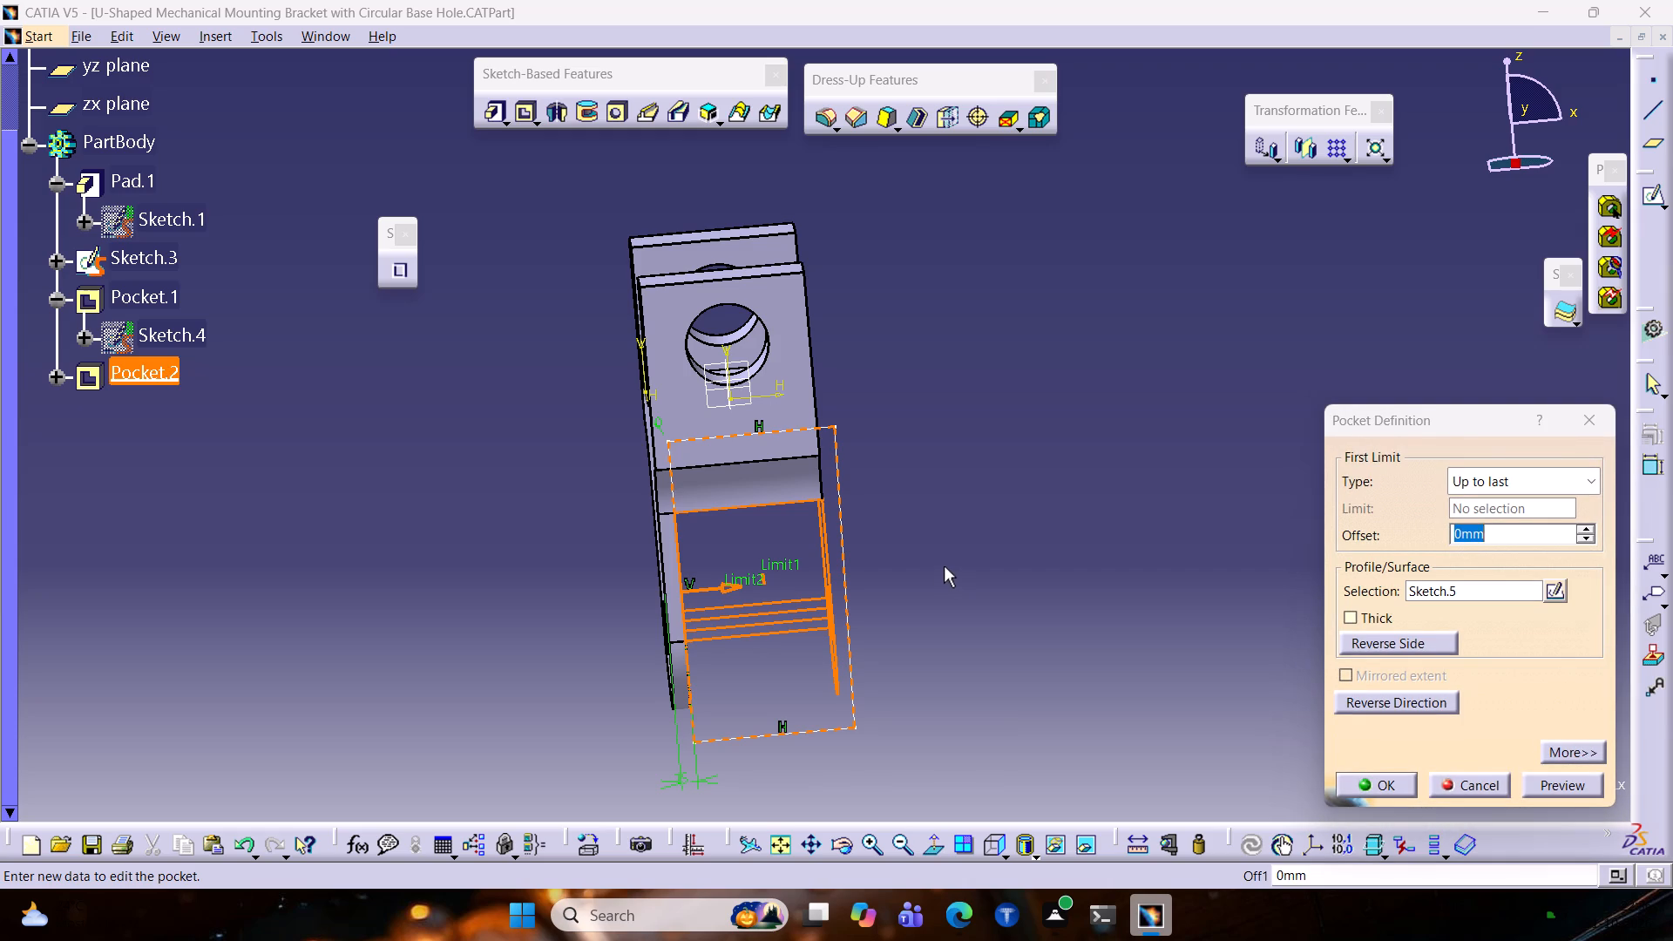
{"action": "middle_click", "coordinate": [942, 563]}
{"action": "left_click", "coordinate": [769, 421]}
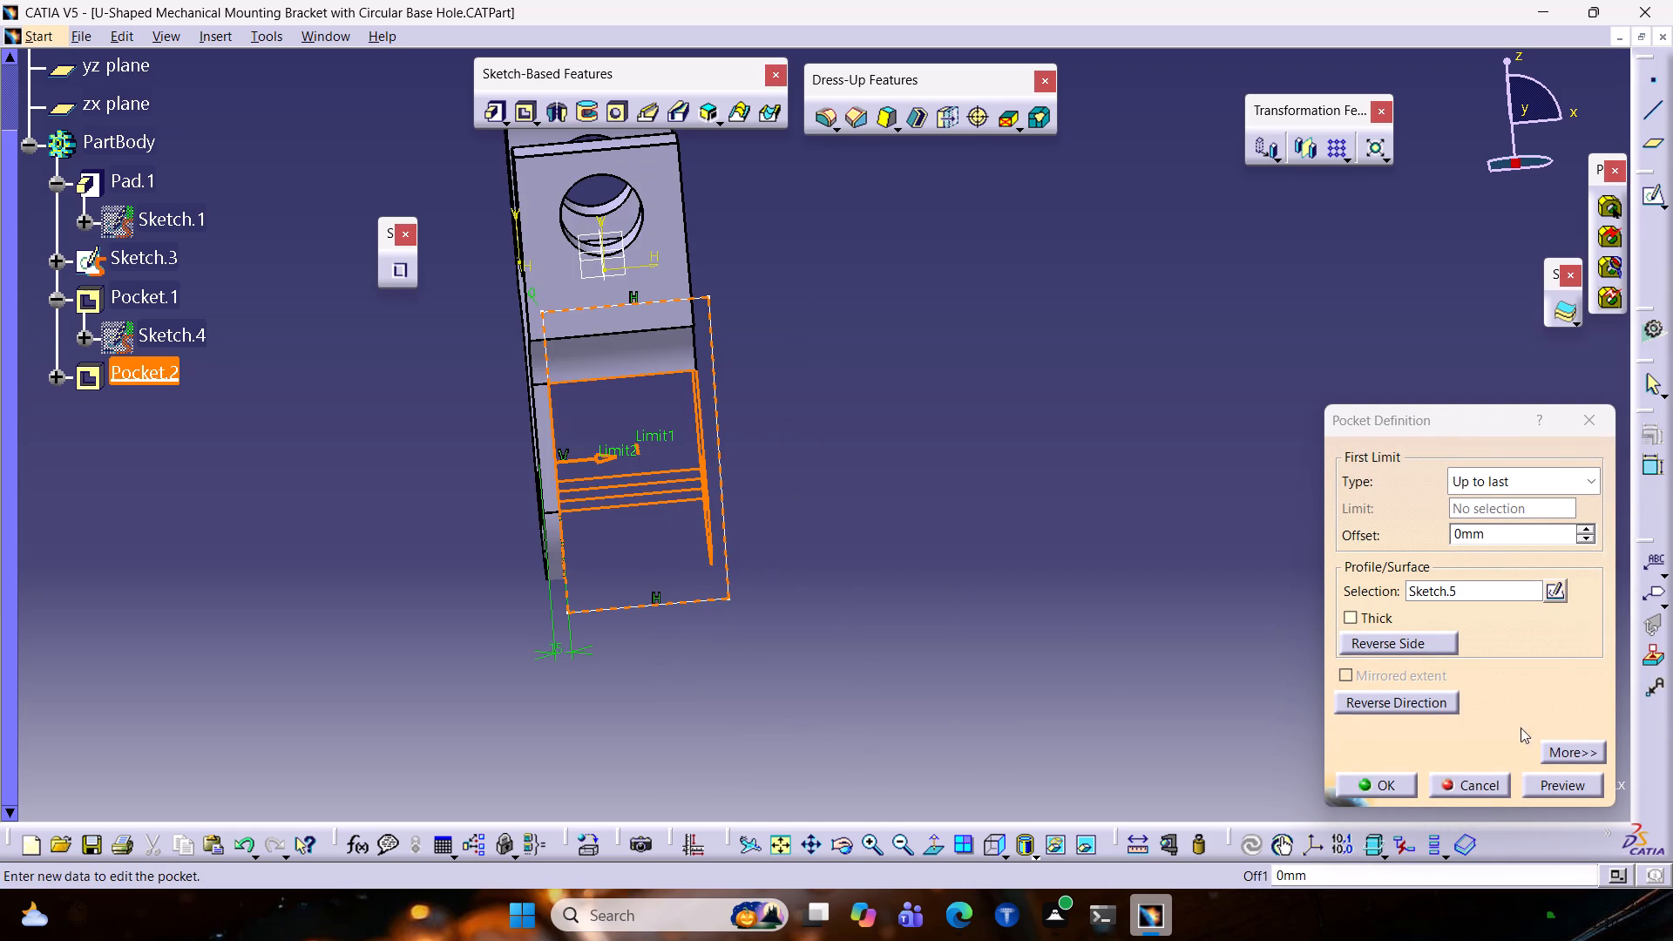
{"action": "left_click", "coordinate": [1489, 486]}
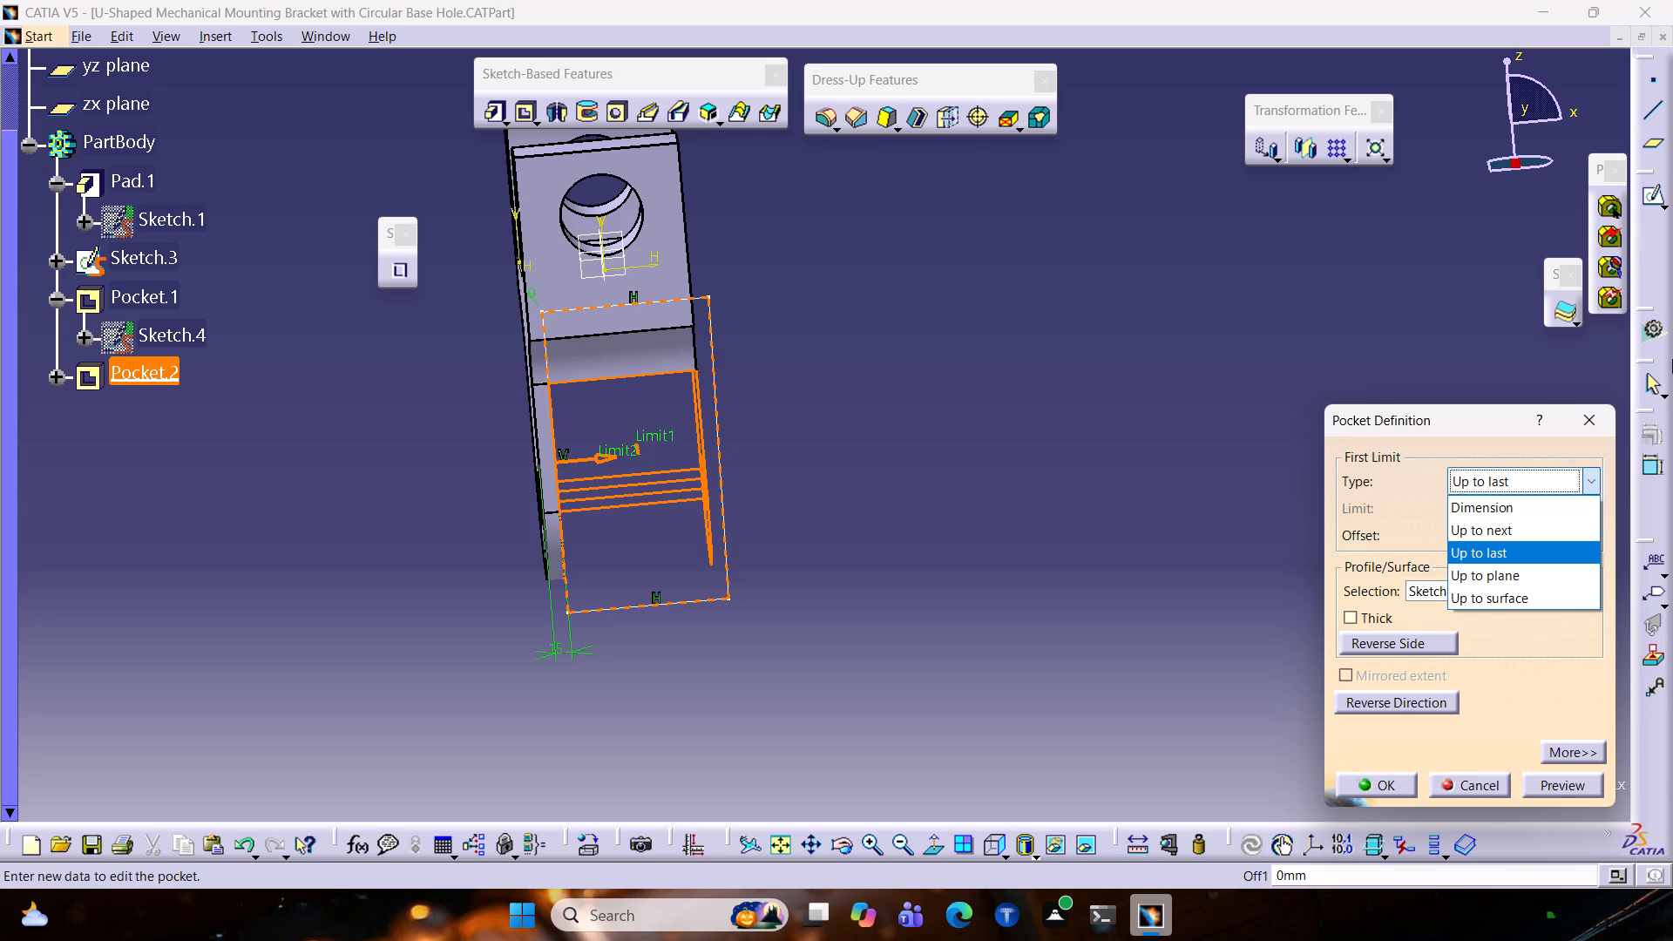
{"action": "left_click", "coordinate": [1596, 419]}
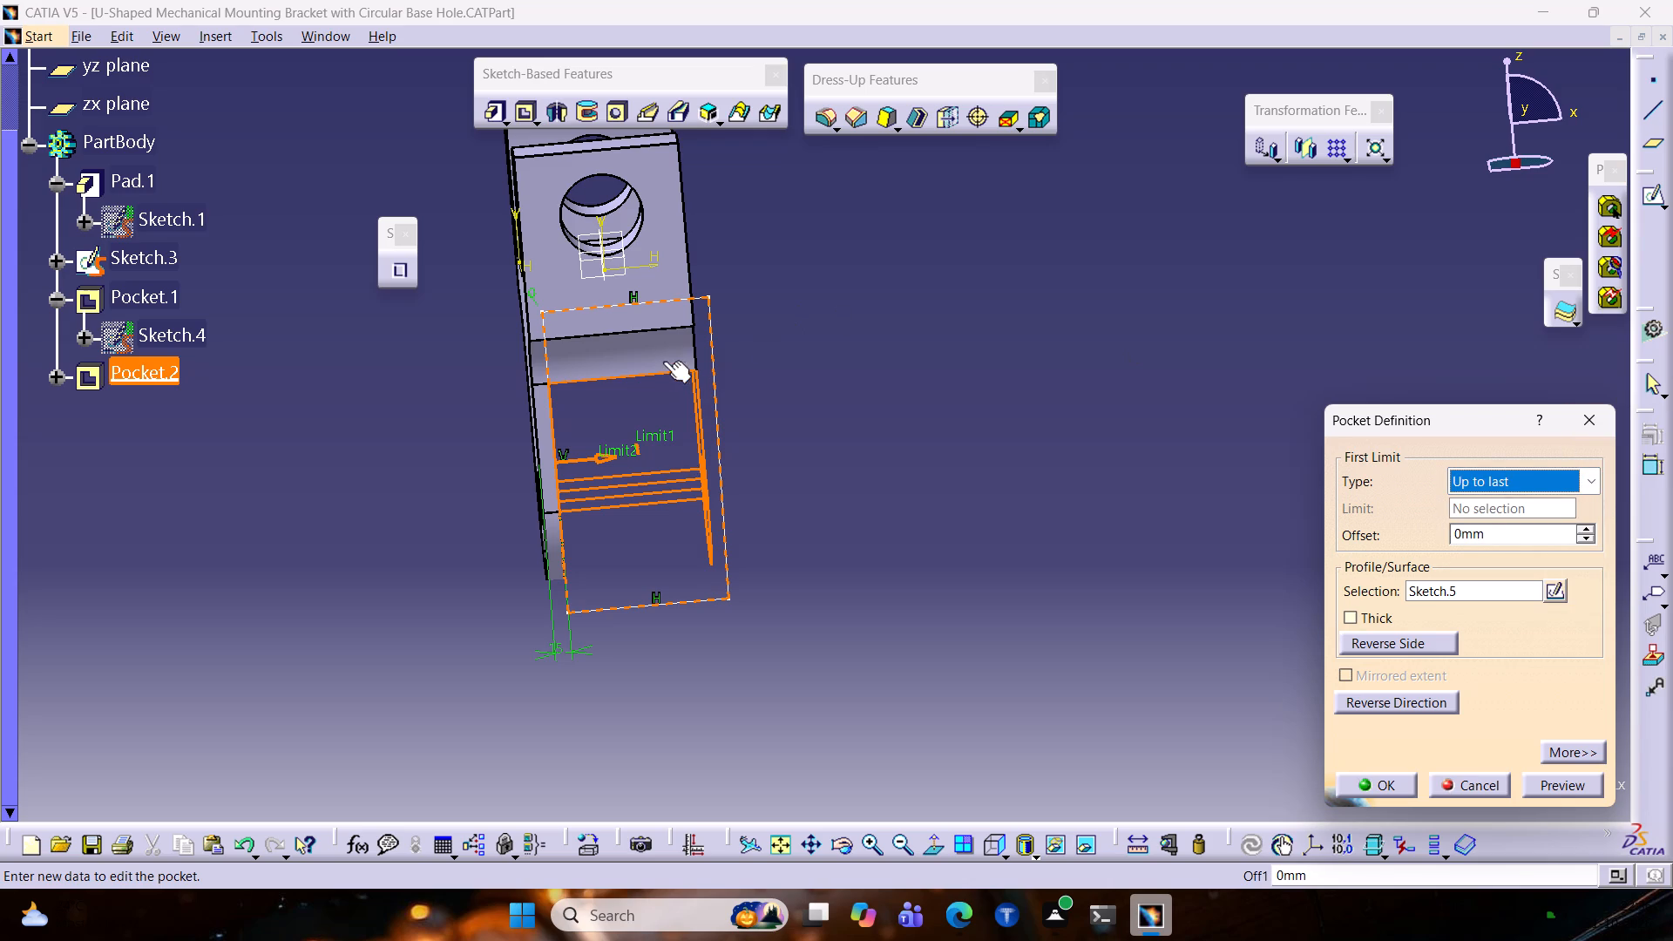
{"action": "left_click_drag", "start_coordinate": [657, 371], "coordinate": [659, 350]}
{"action": "middle_click_drag", "start_coordinate": [791, 438], "coordinate": [570, 497]}
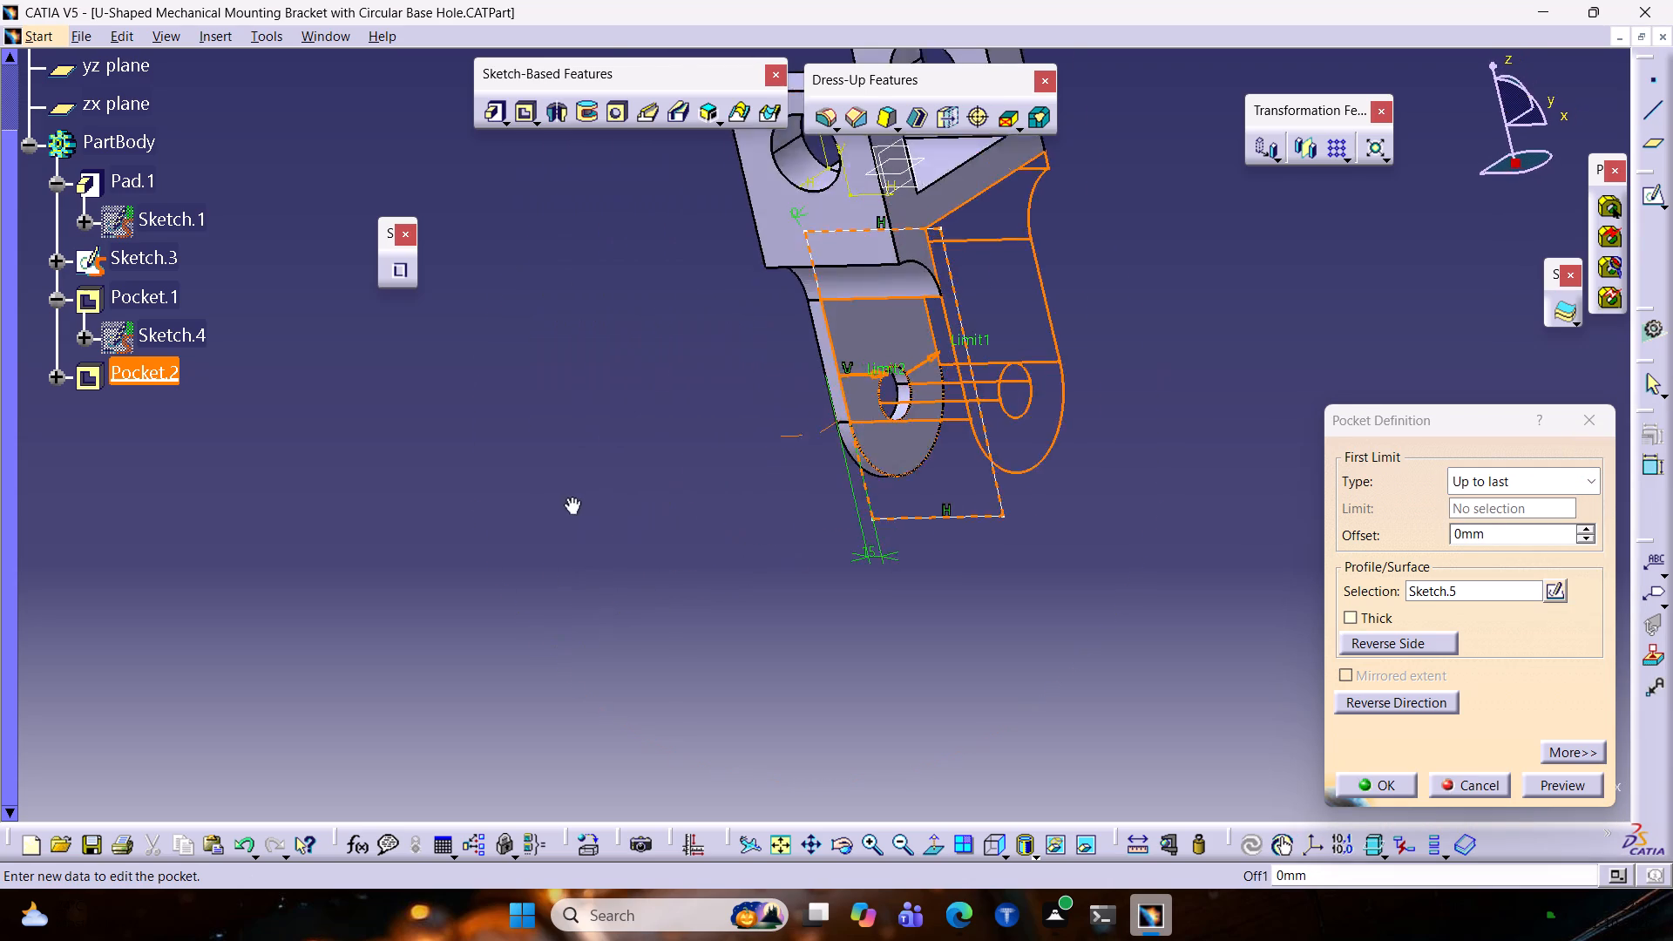
{"action": "middle_click_drag", "start_coordinate": [570, 497], "coordinate": [356, 483]}
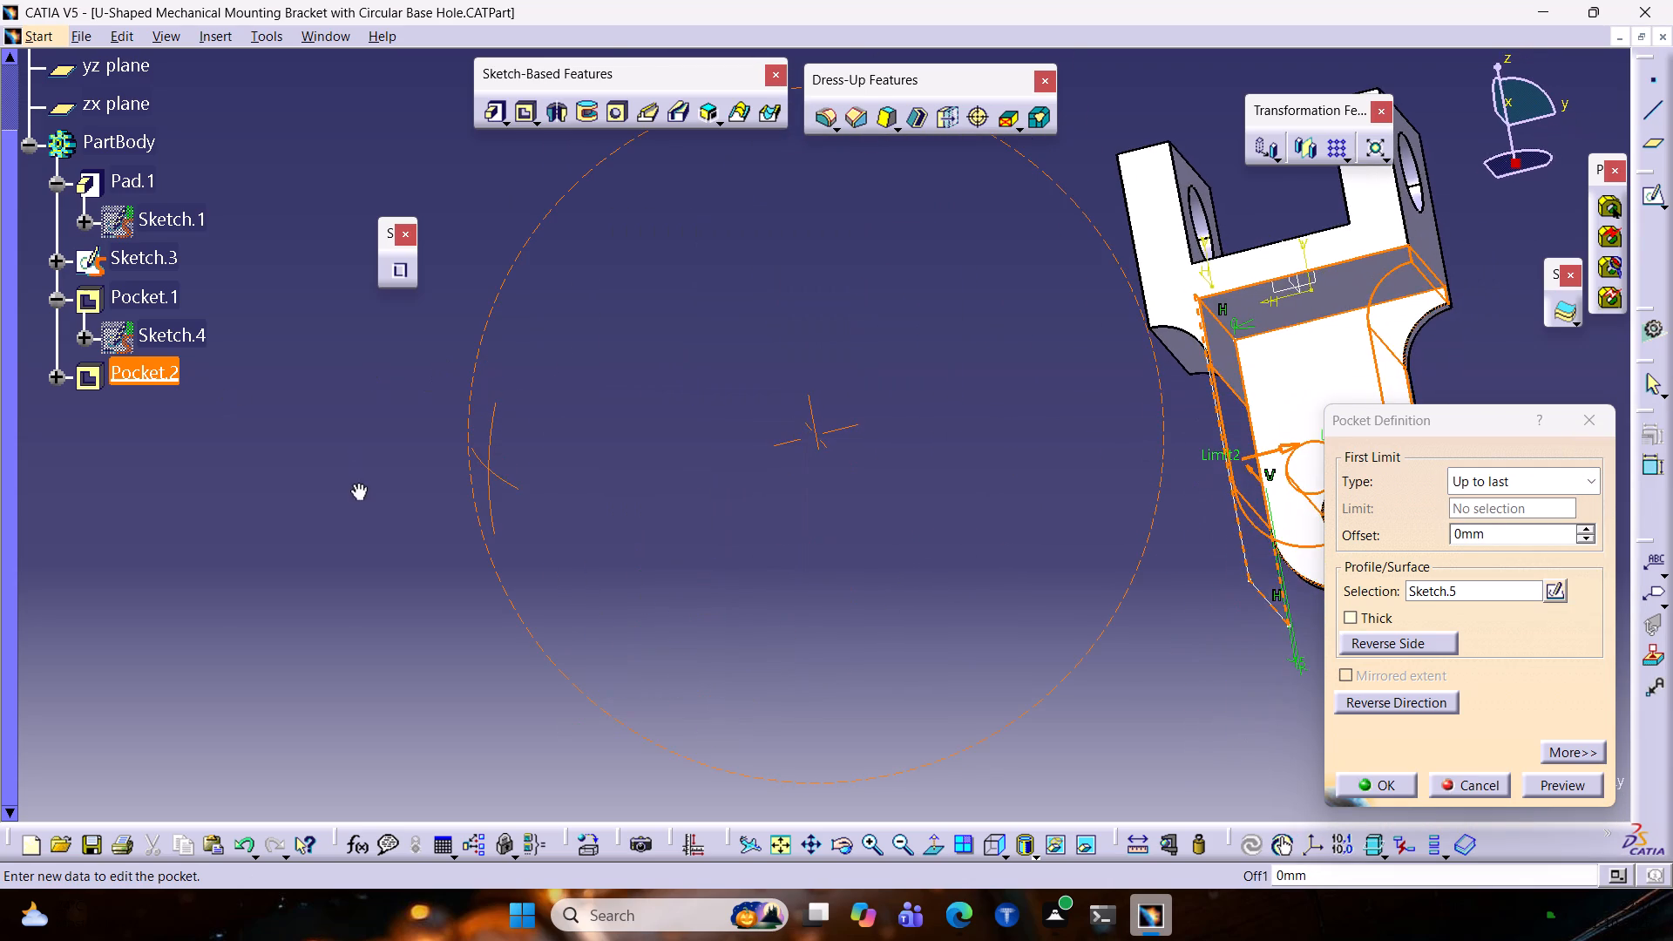
{"action": "middle_click_drag", "start_coordinate": [356, 483], "coordinate": [378, 448]}
{"action": "middle_click_drag", "start_coordinate": [990, 325], "coordinate": [974, 383], "text": "ctrl"}
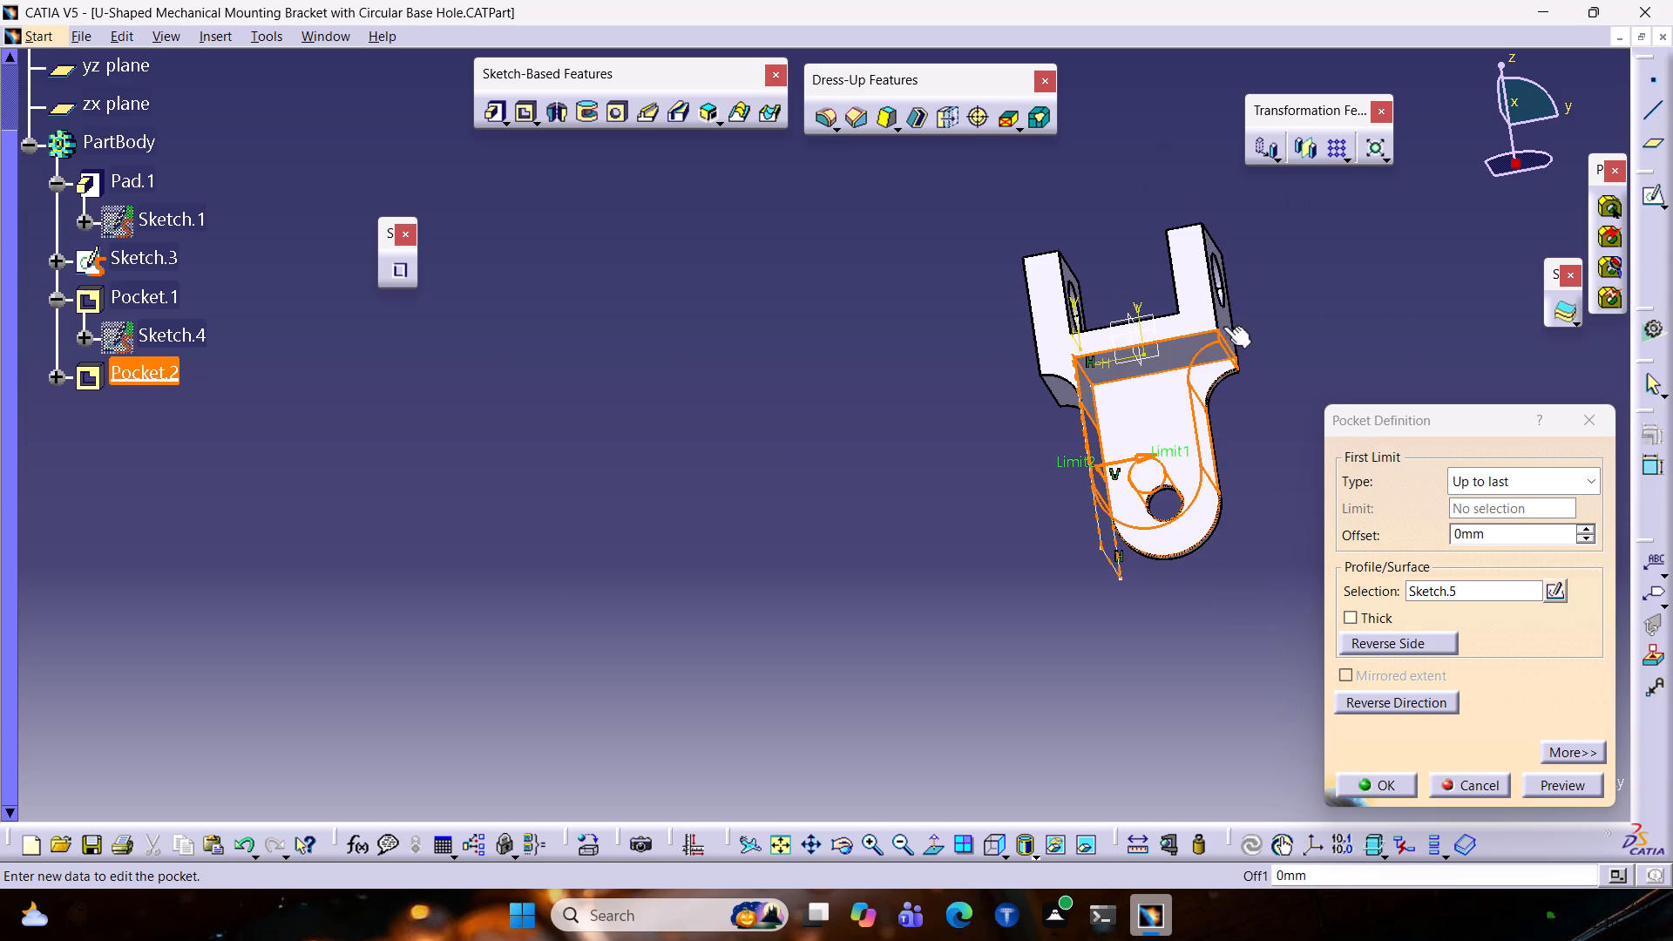
{"action": "middle_click_drag", "start_coordinate": [1228, 331], "coordinate": [1138, 349]}
{"action": "middle_click_drag", "start_coordinate": [1276, 360], "coordinate": [852, 396]}
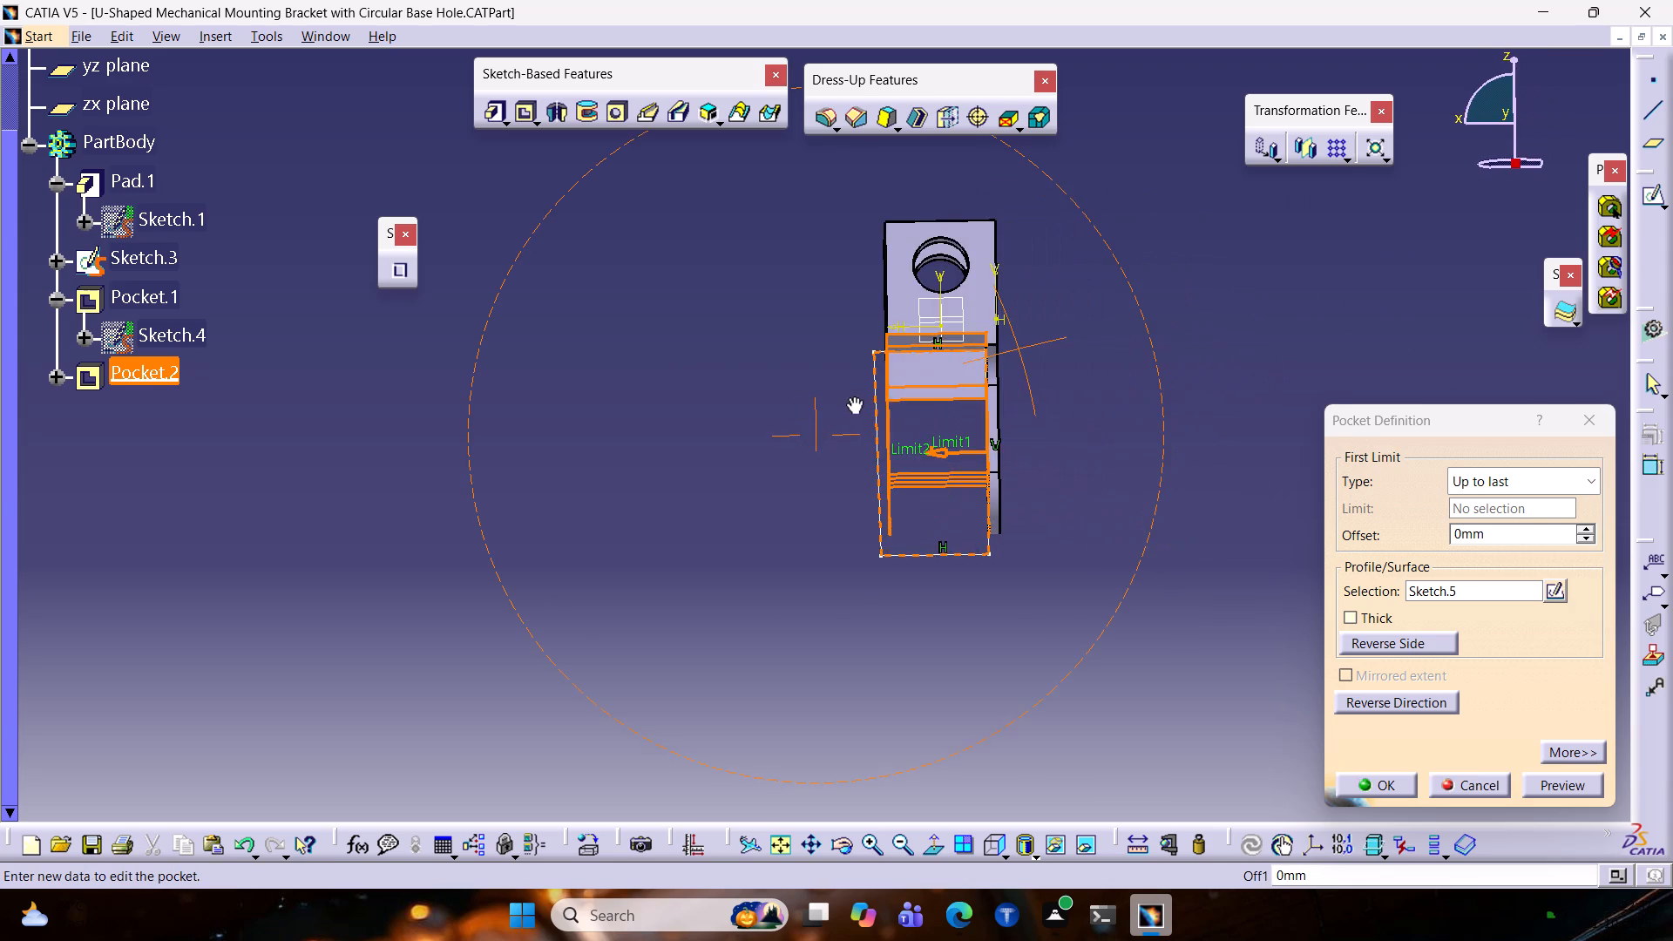
{"action": "middle_click_drag", "start_coordinate": [852, 396], "coordinate": [883, 396]}
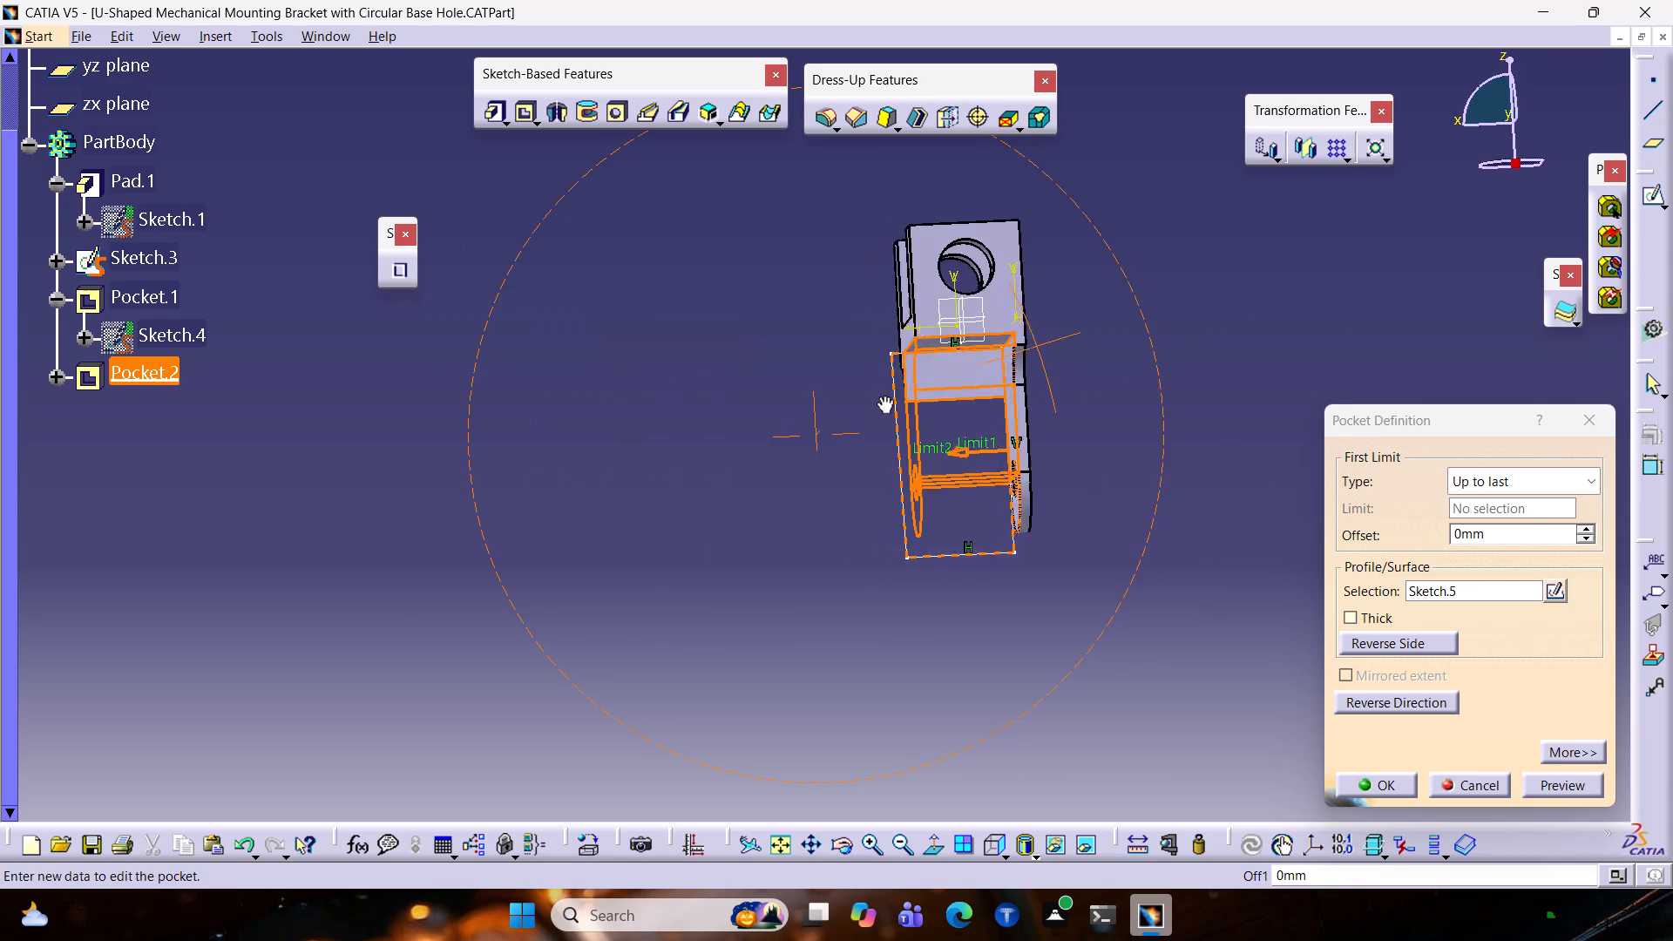
{"action": "middle_click_drag", "start_coordinate": [883, 396], "coordinate": [1128, 349]}
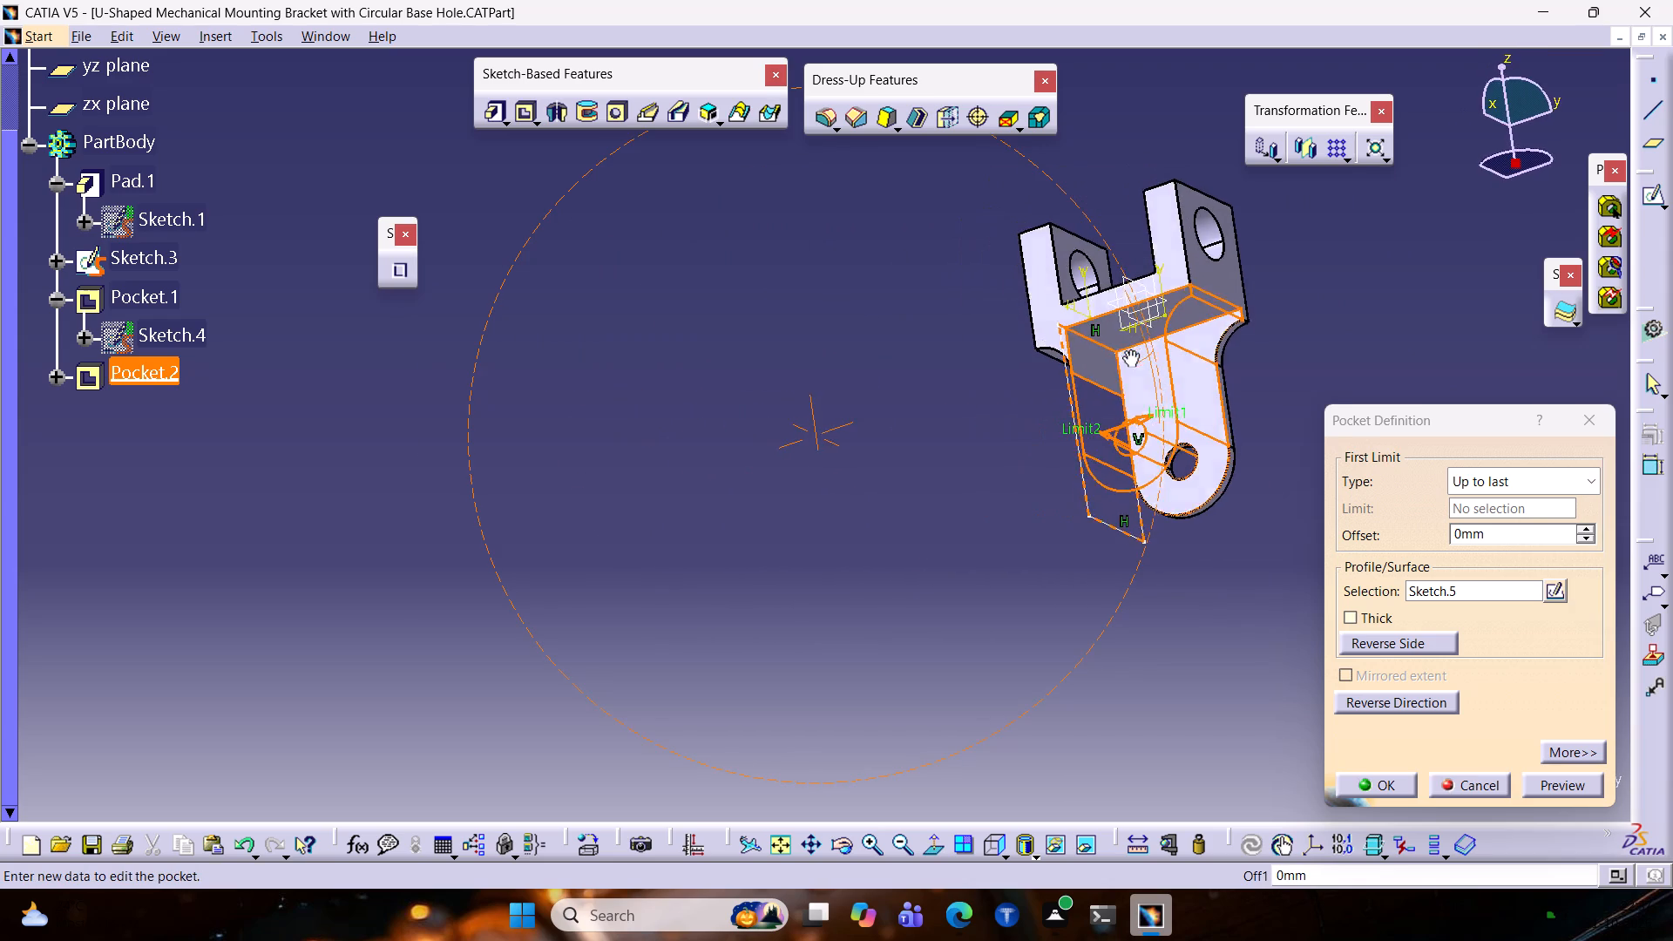
{"action": "middle_click_drag", "start_coordinate": [1128, 349], "coordinate": [1128, 356]}
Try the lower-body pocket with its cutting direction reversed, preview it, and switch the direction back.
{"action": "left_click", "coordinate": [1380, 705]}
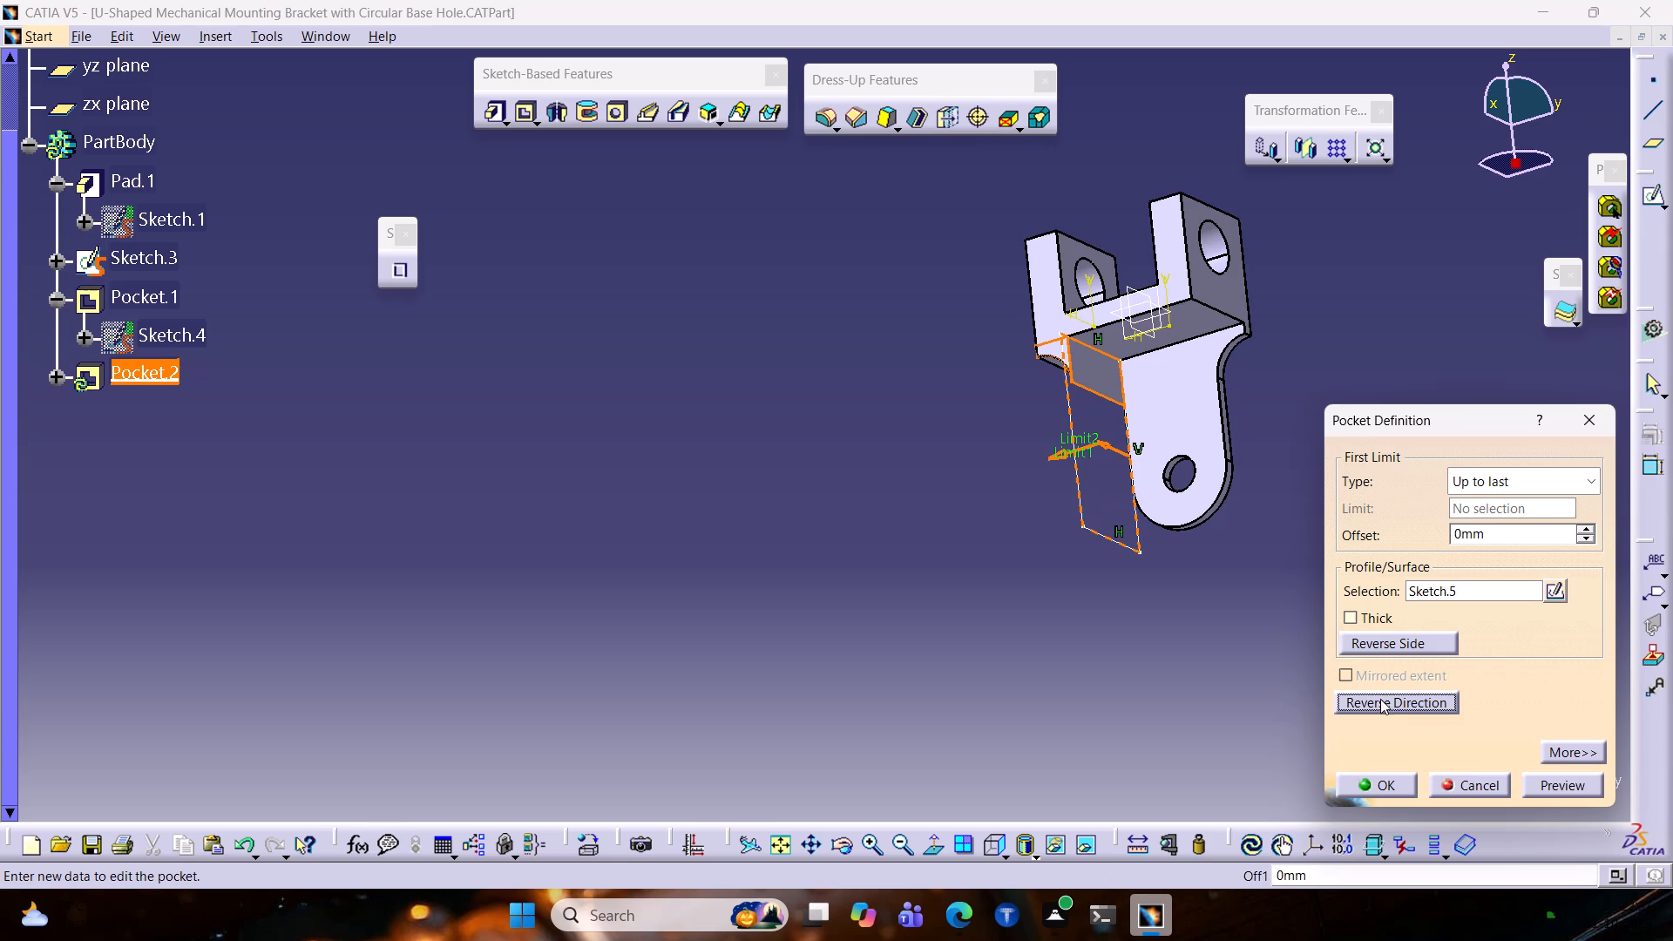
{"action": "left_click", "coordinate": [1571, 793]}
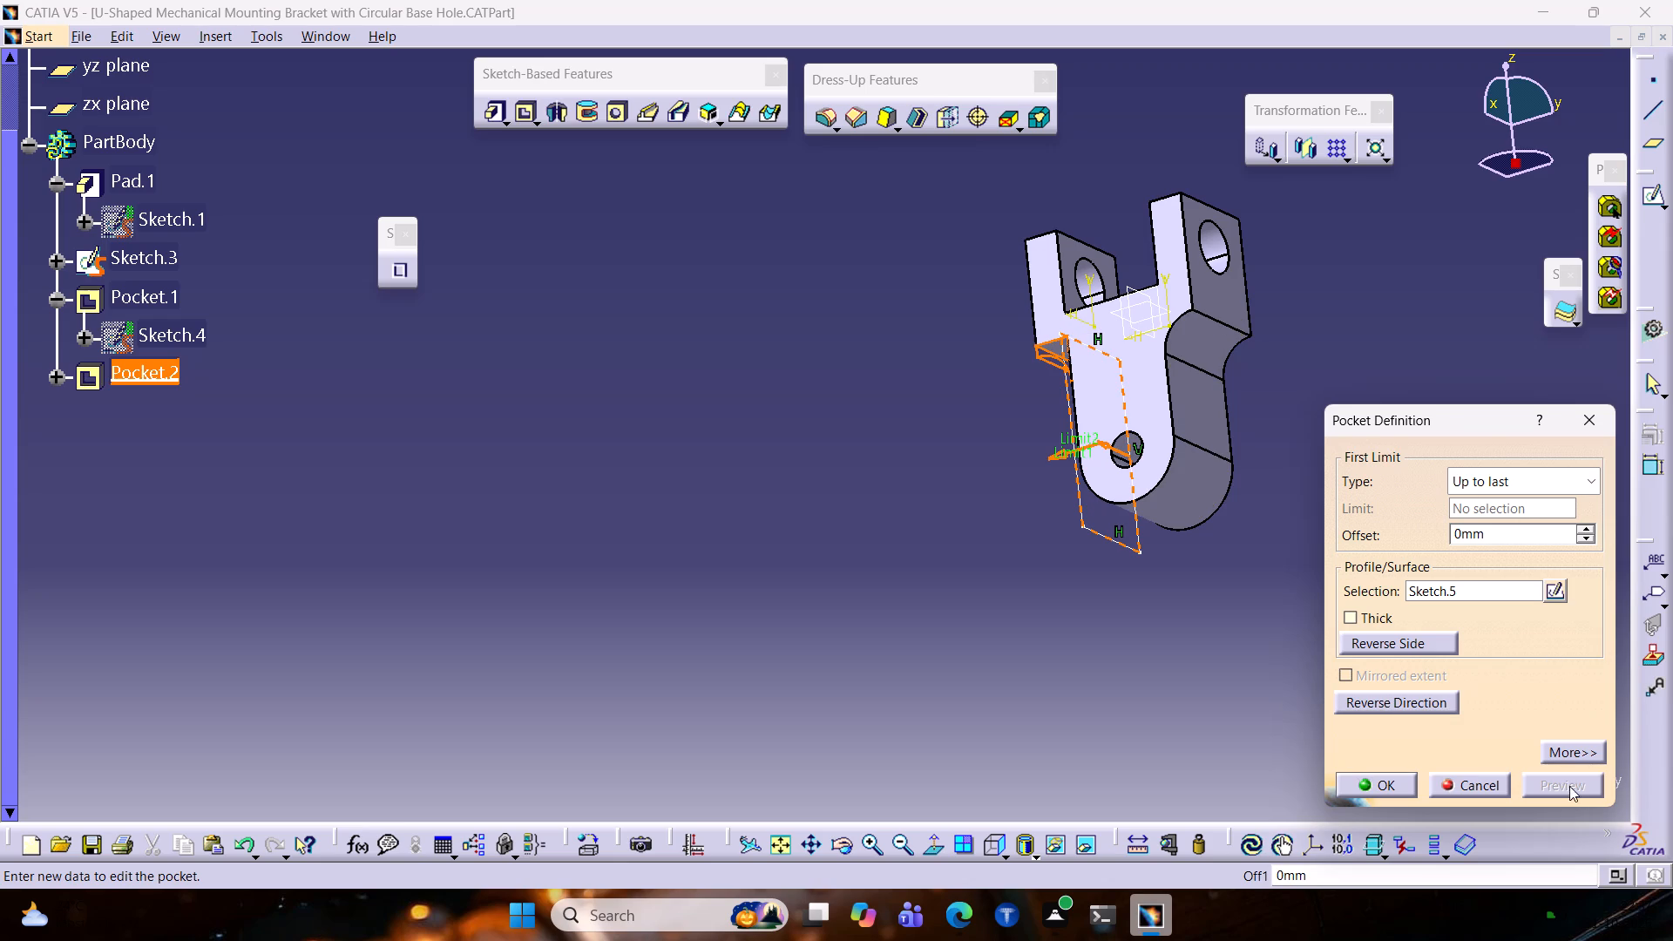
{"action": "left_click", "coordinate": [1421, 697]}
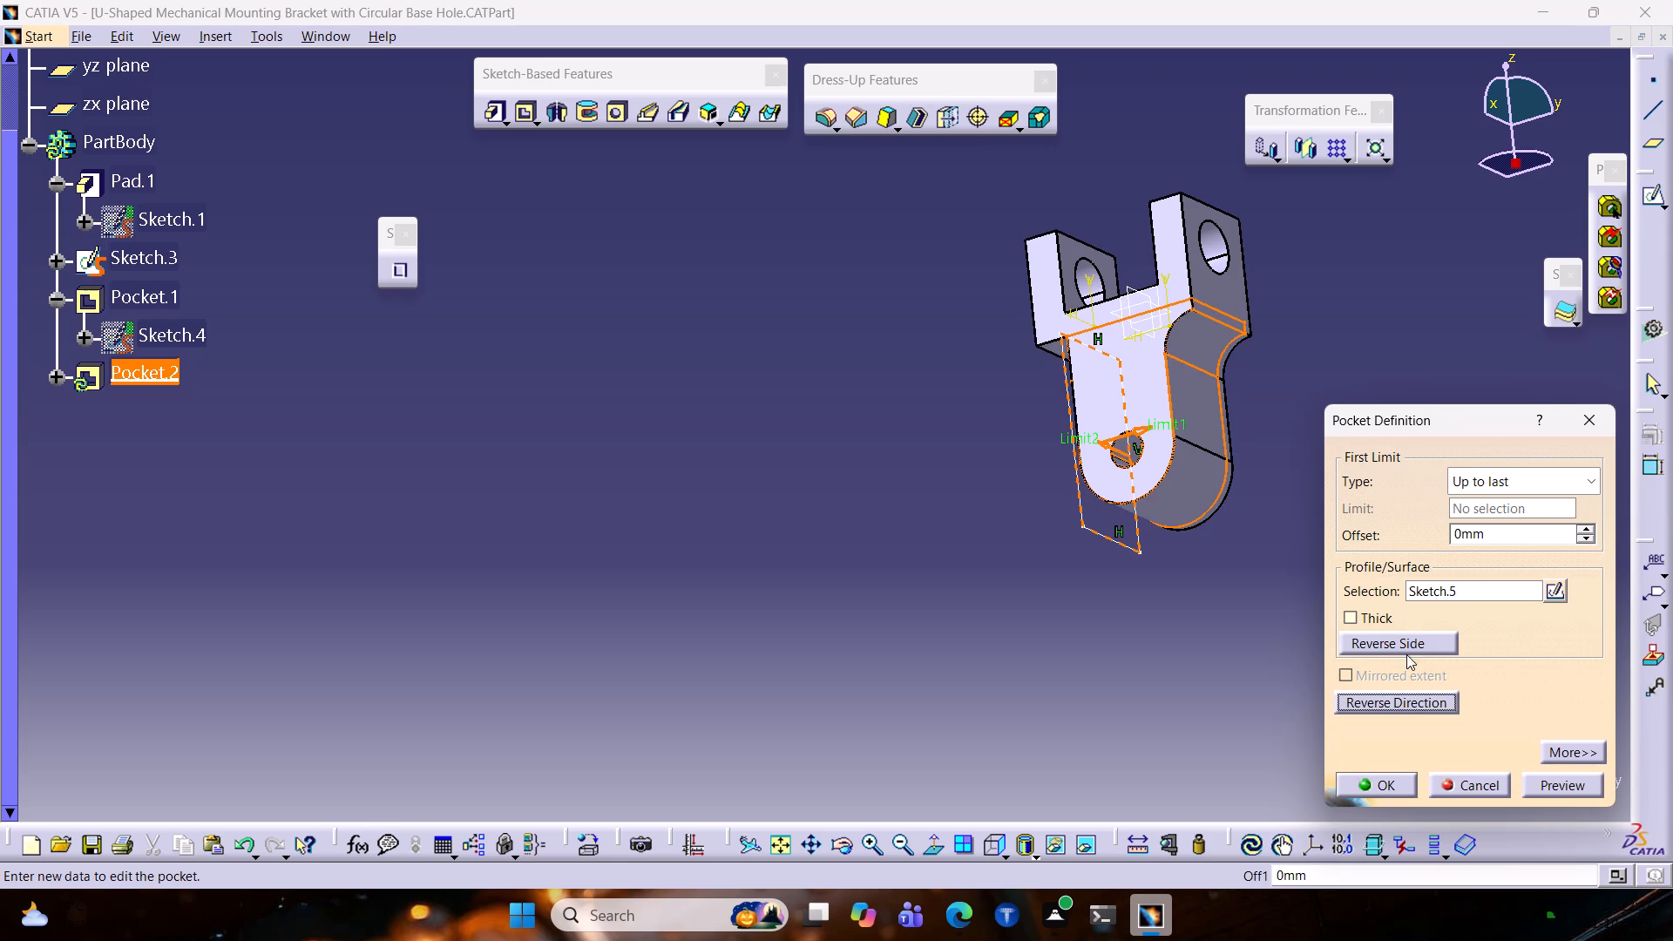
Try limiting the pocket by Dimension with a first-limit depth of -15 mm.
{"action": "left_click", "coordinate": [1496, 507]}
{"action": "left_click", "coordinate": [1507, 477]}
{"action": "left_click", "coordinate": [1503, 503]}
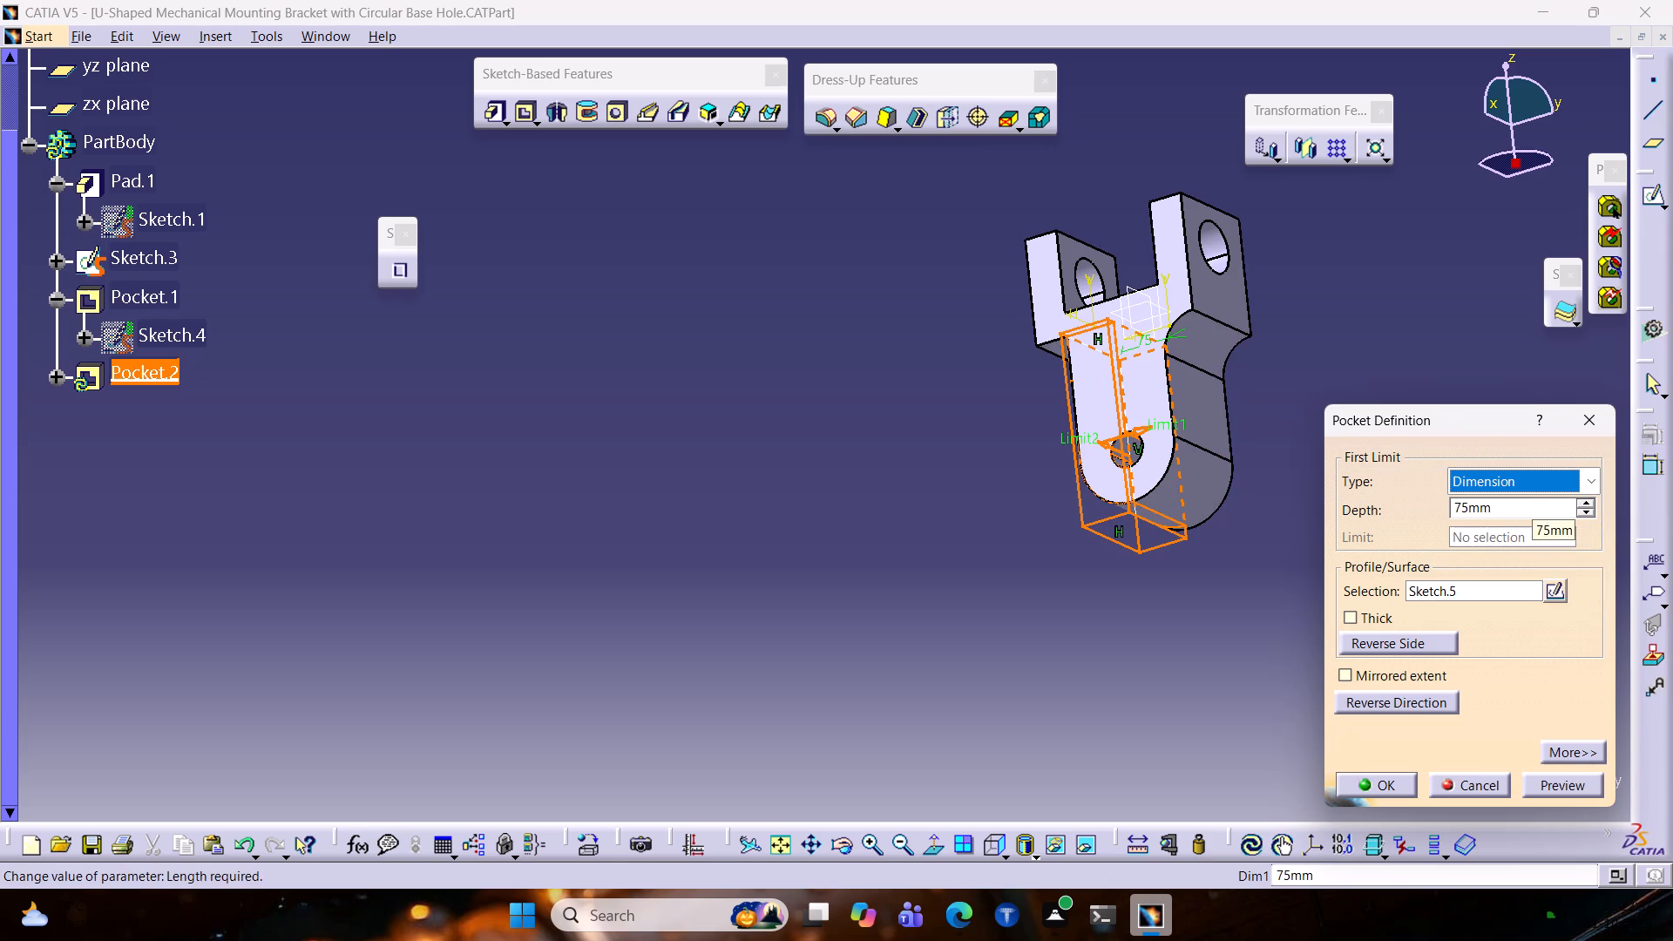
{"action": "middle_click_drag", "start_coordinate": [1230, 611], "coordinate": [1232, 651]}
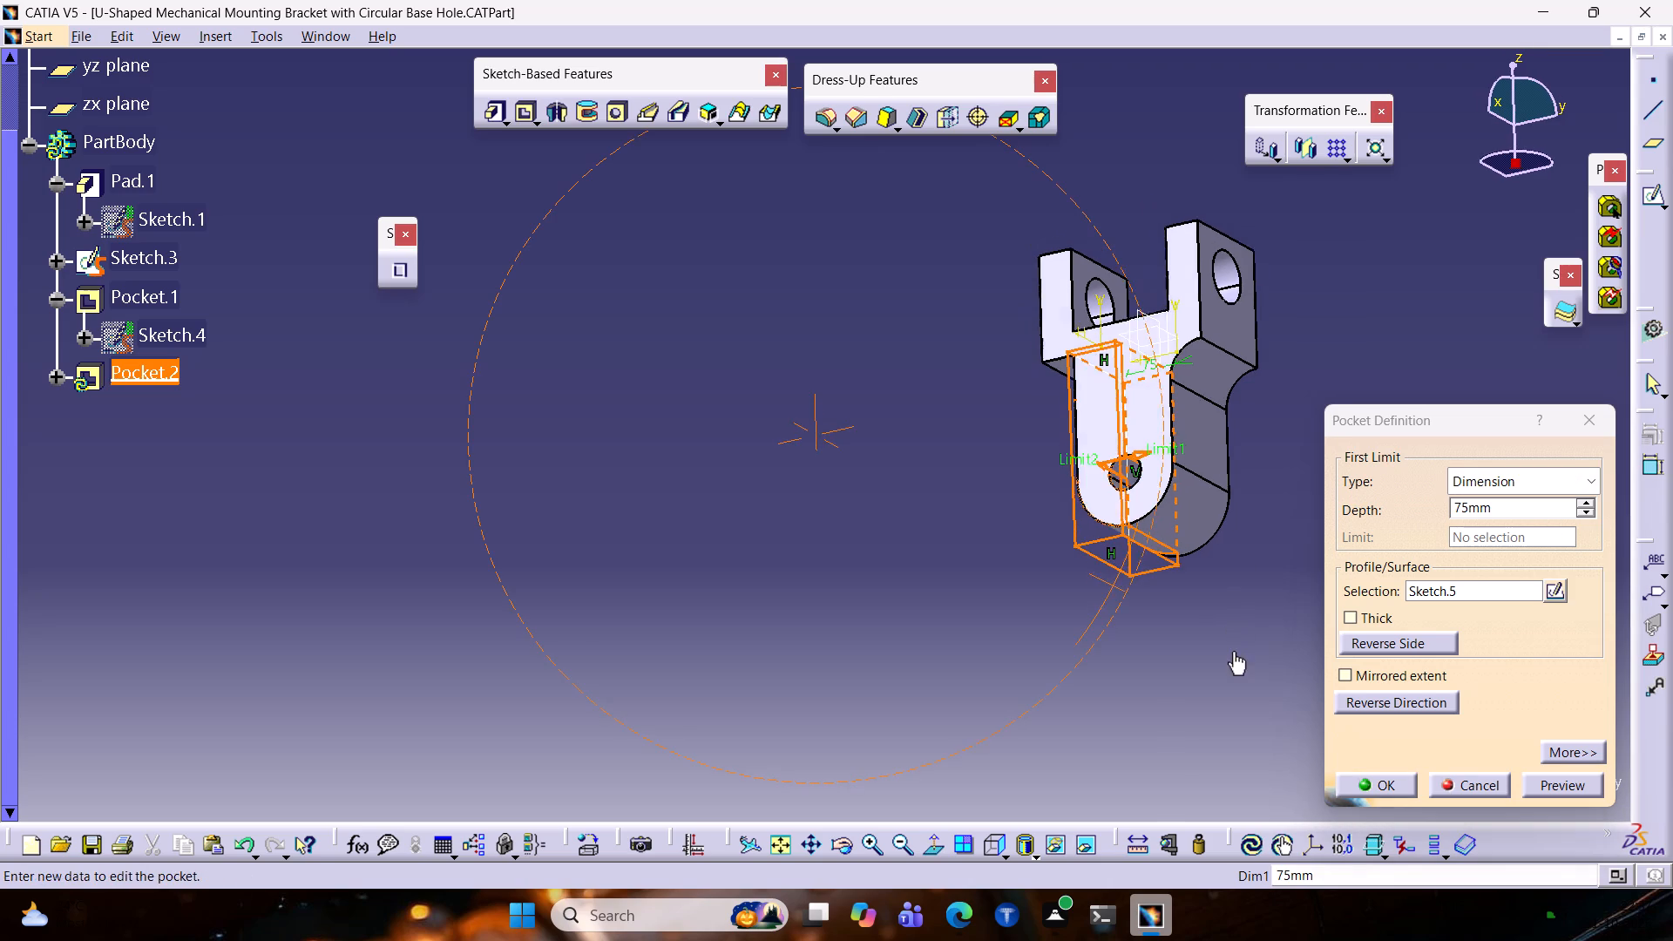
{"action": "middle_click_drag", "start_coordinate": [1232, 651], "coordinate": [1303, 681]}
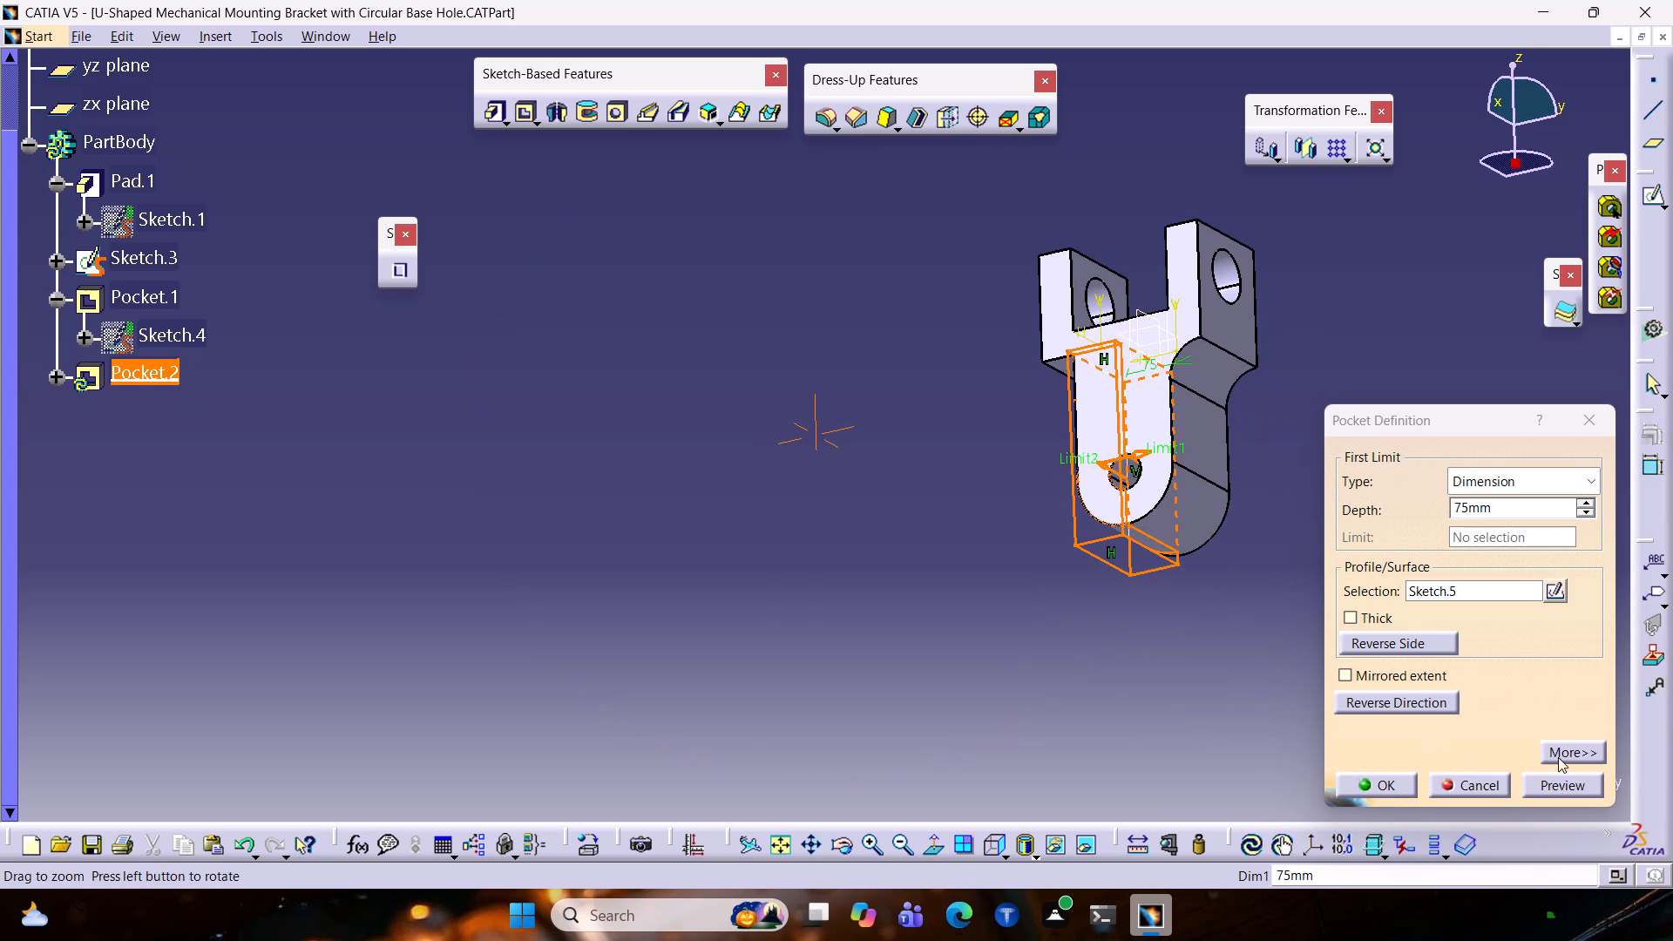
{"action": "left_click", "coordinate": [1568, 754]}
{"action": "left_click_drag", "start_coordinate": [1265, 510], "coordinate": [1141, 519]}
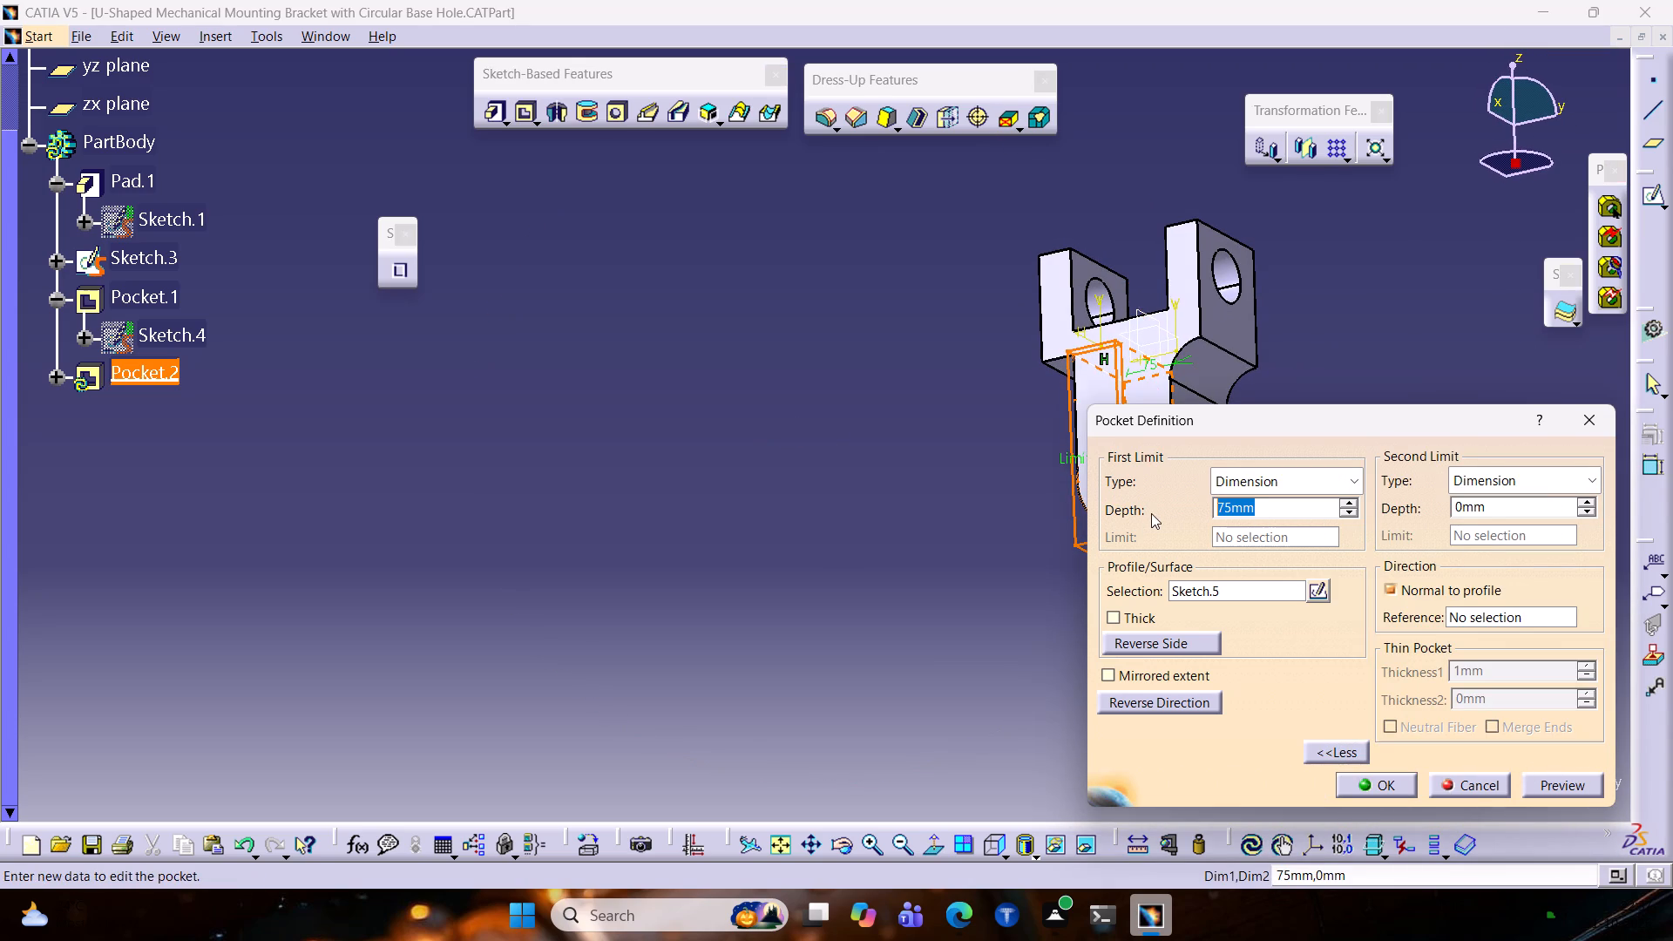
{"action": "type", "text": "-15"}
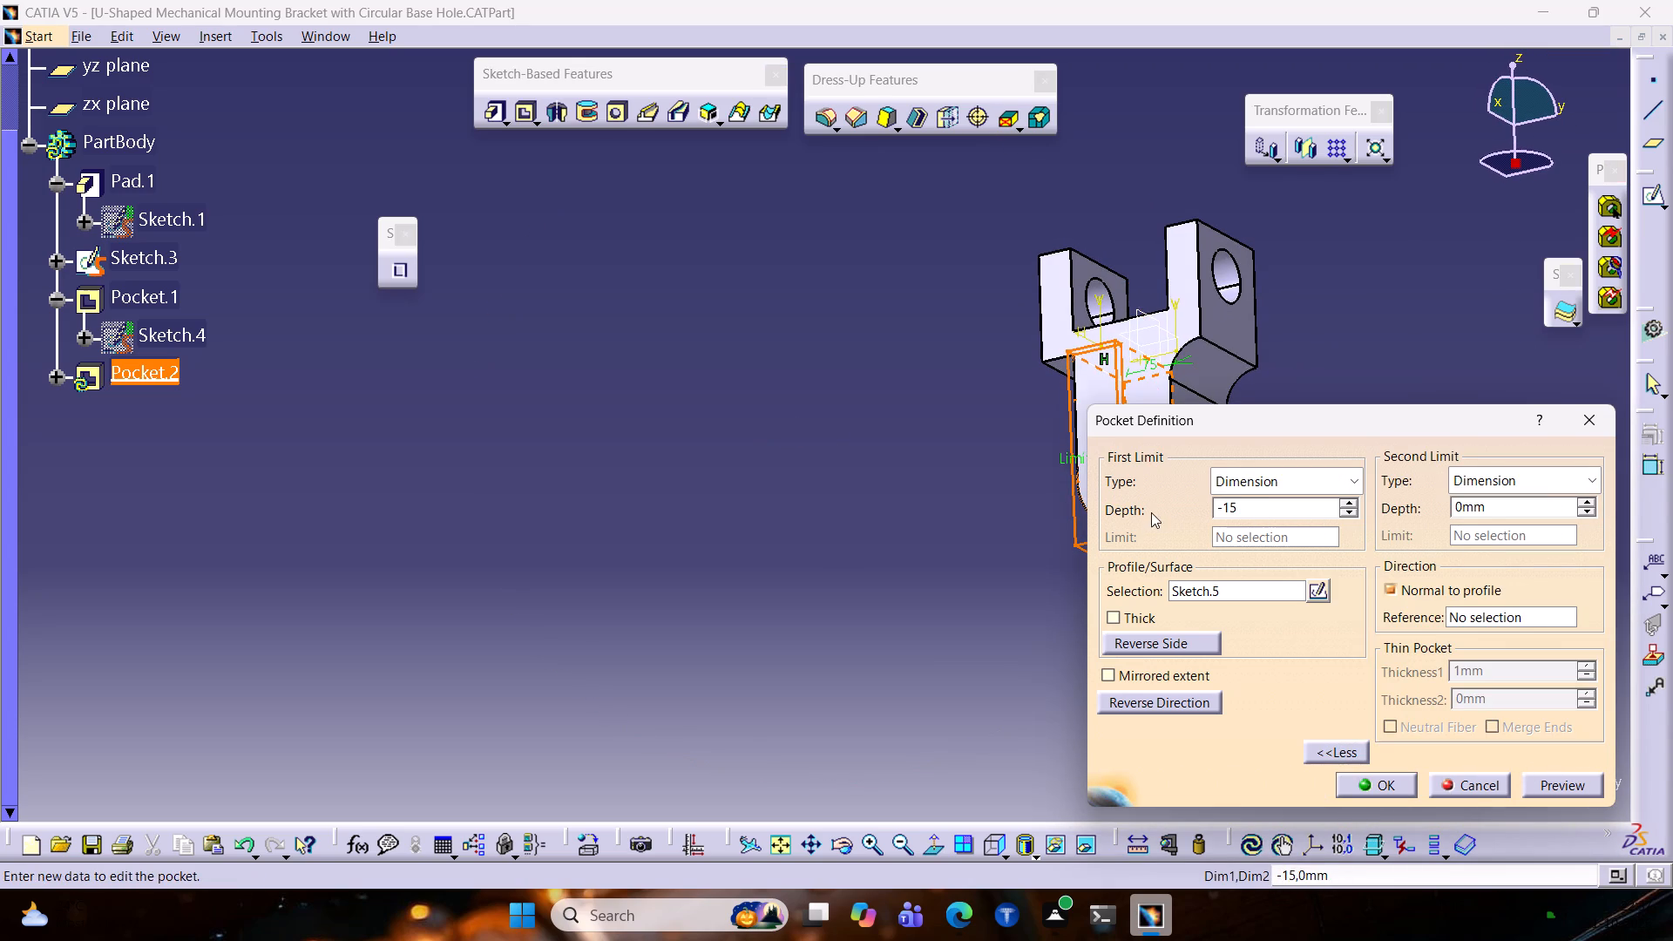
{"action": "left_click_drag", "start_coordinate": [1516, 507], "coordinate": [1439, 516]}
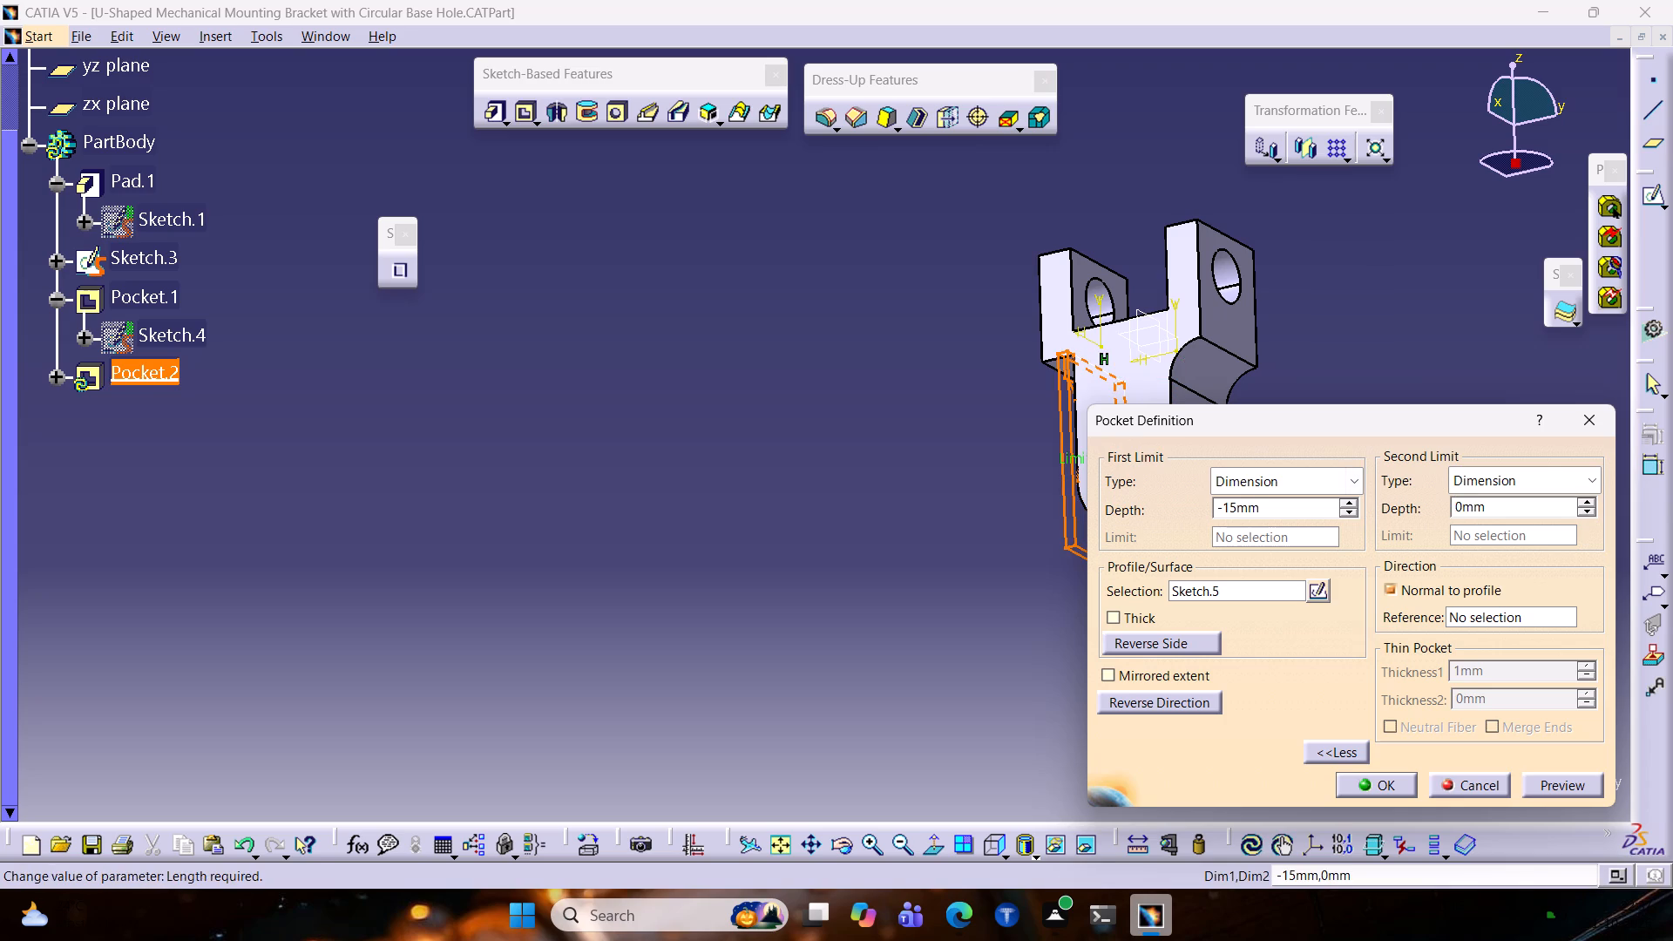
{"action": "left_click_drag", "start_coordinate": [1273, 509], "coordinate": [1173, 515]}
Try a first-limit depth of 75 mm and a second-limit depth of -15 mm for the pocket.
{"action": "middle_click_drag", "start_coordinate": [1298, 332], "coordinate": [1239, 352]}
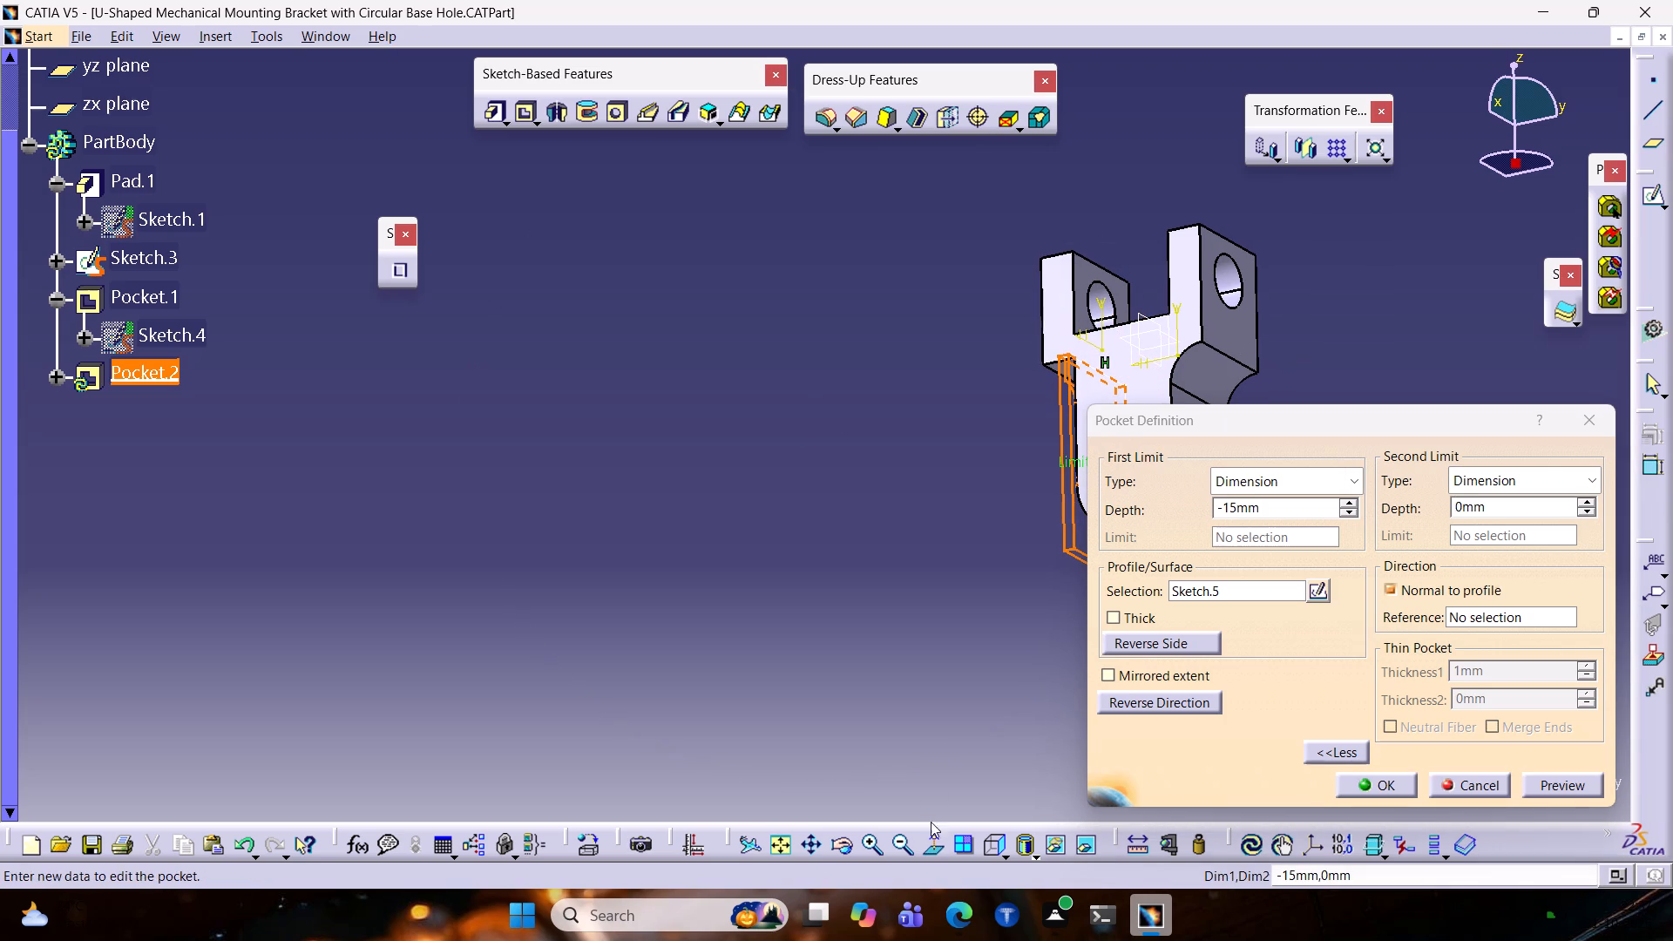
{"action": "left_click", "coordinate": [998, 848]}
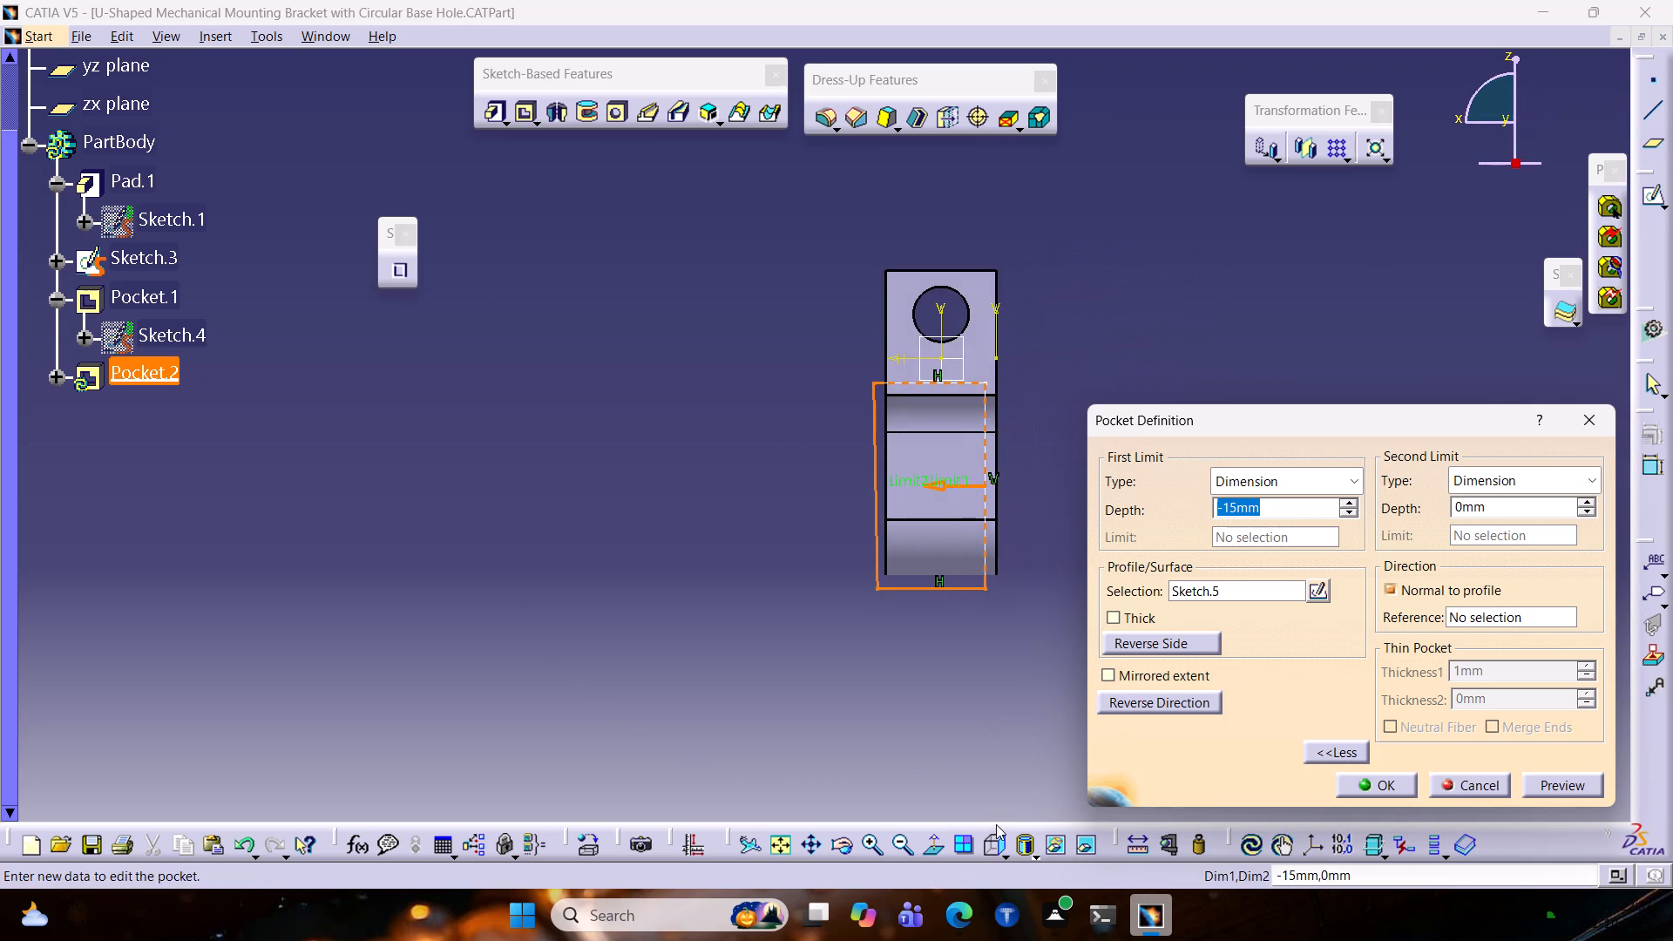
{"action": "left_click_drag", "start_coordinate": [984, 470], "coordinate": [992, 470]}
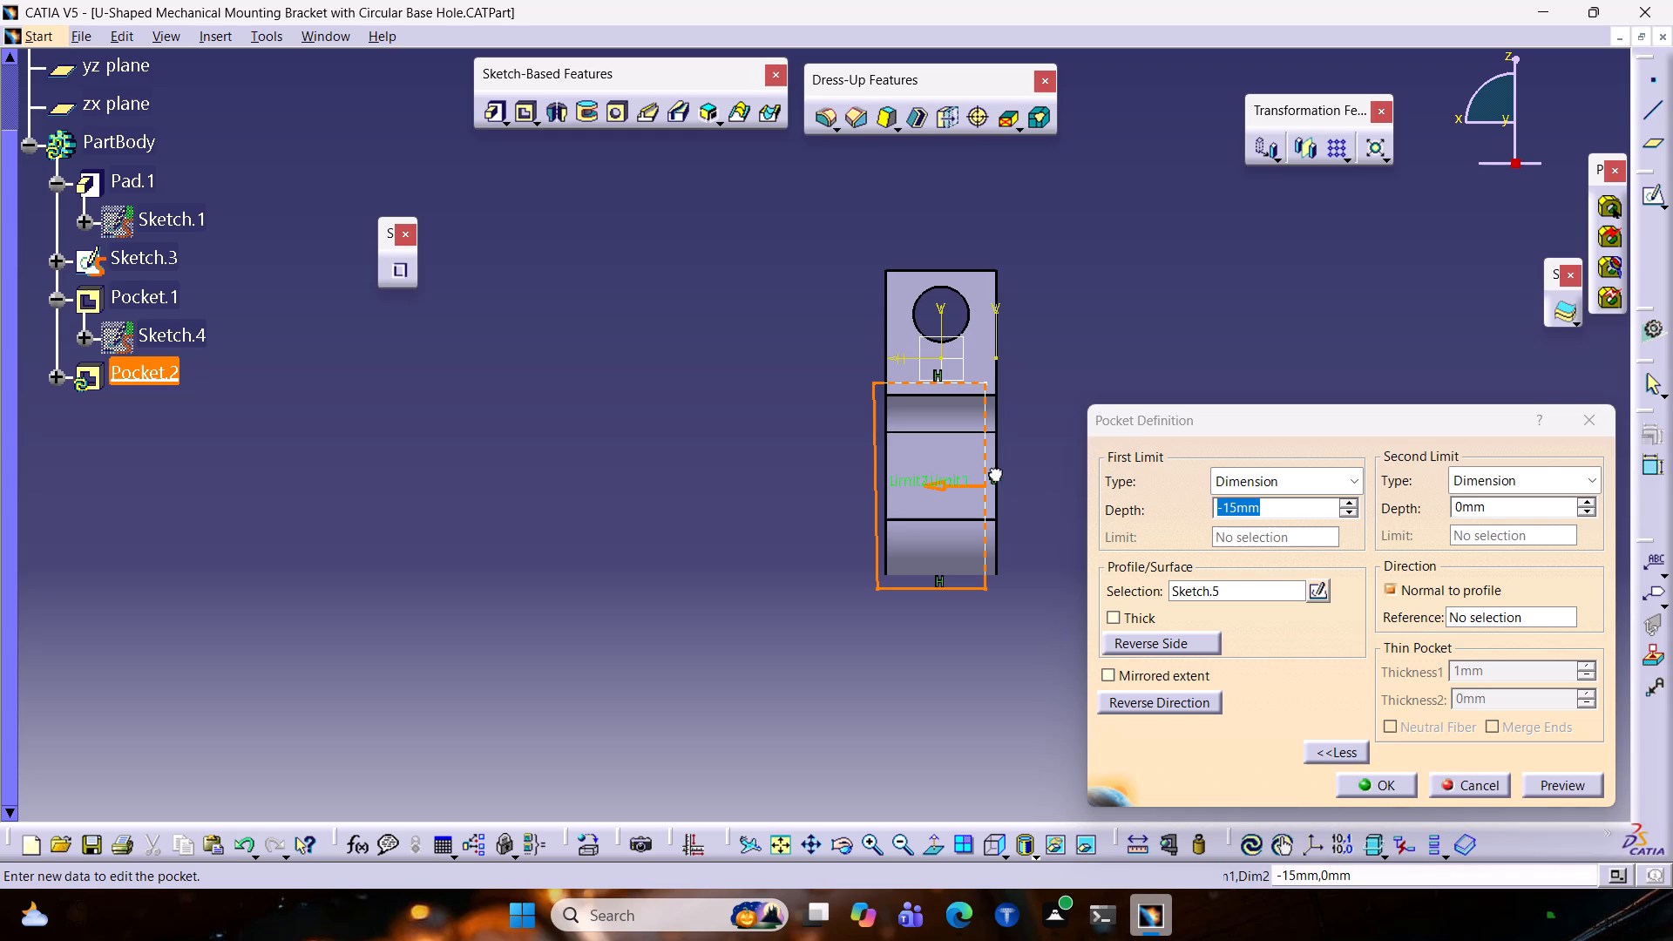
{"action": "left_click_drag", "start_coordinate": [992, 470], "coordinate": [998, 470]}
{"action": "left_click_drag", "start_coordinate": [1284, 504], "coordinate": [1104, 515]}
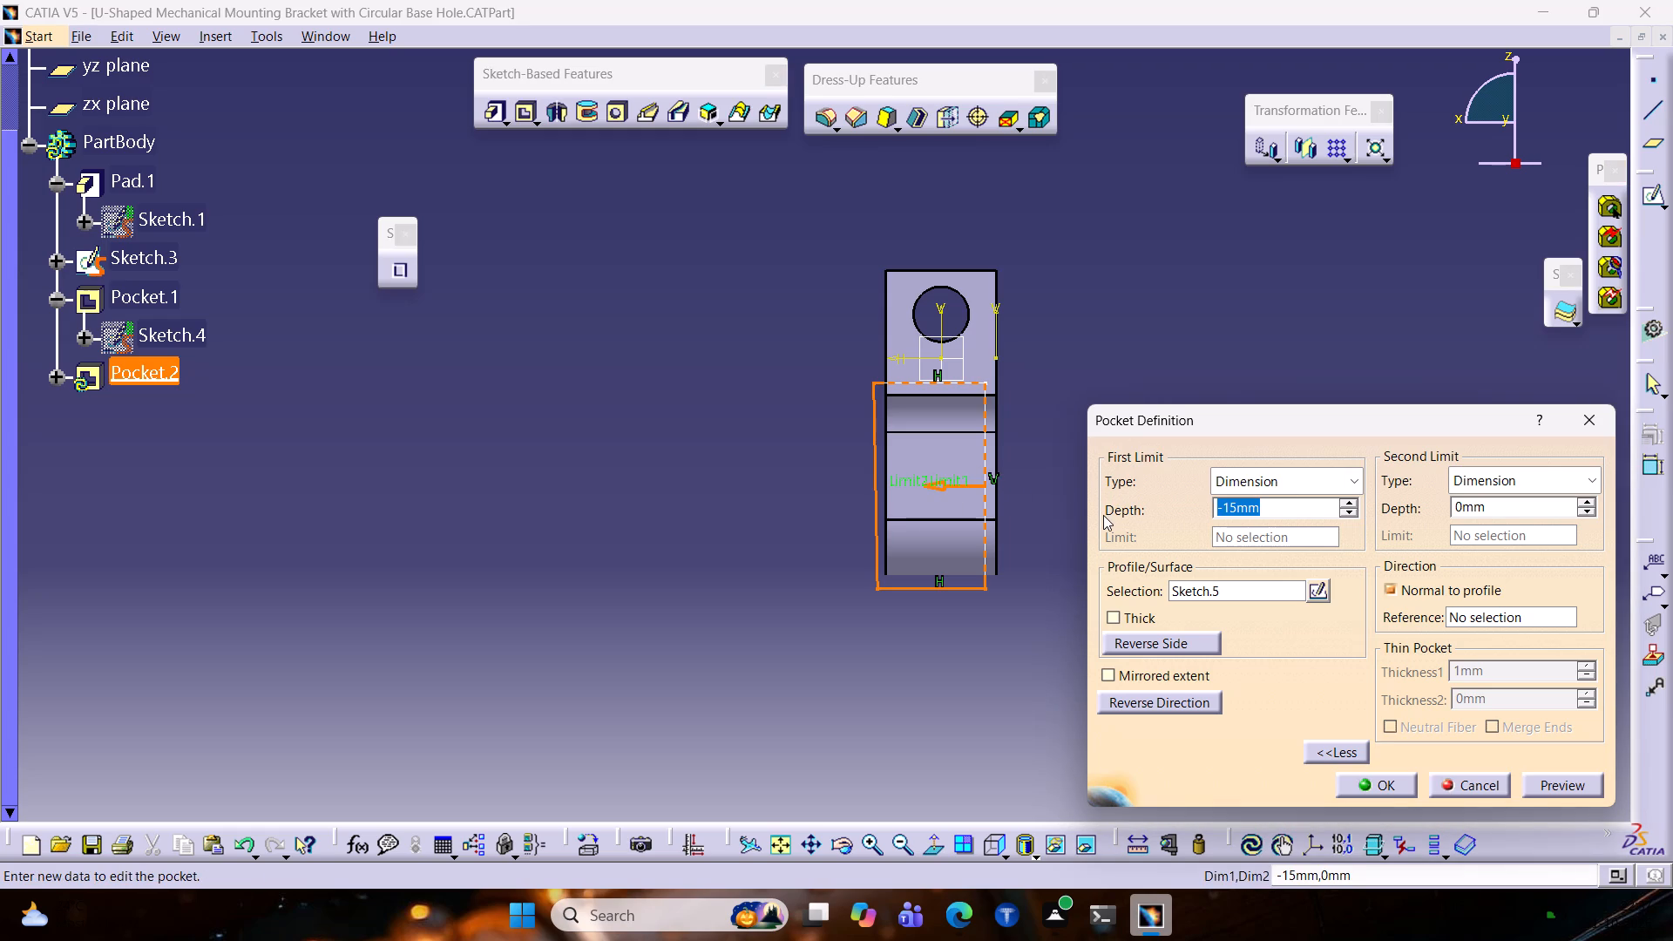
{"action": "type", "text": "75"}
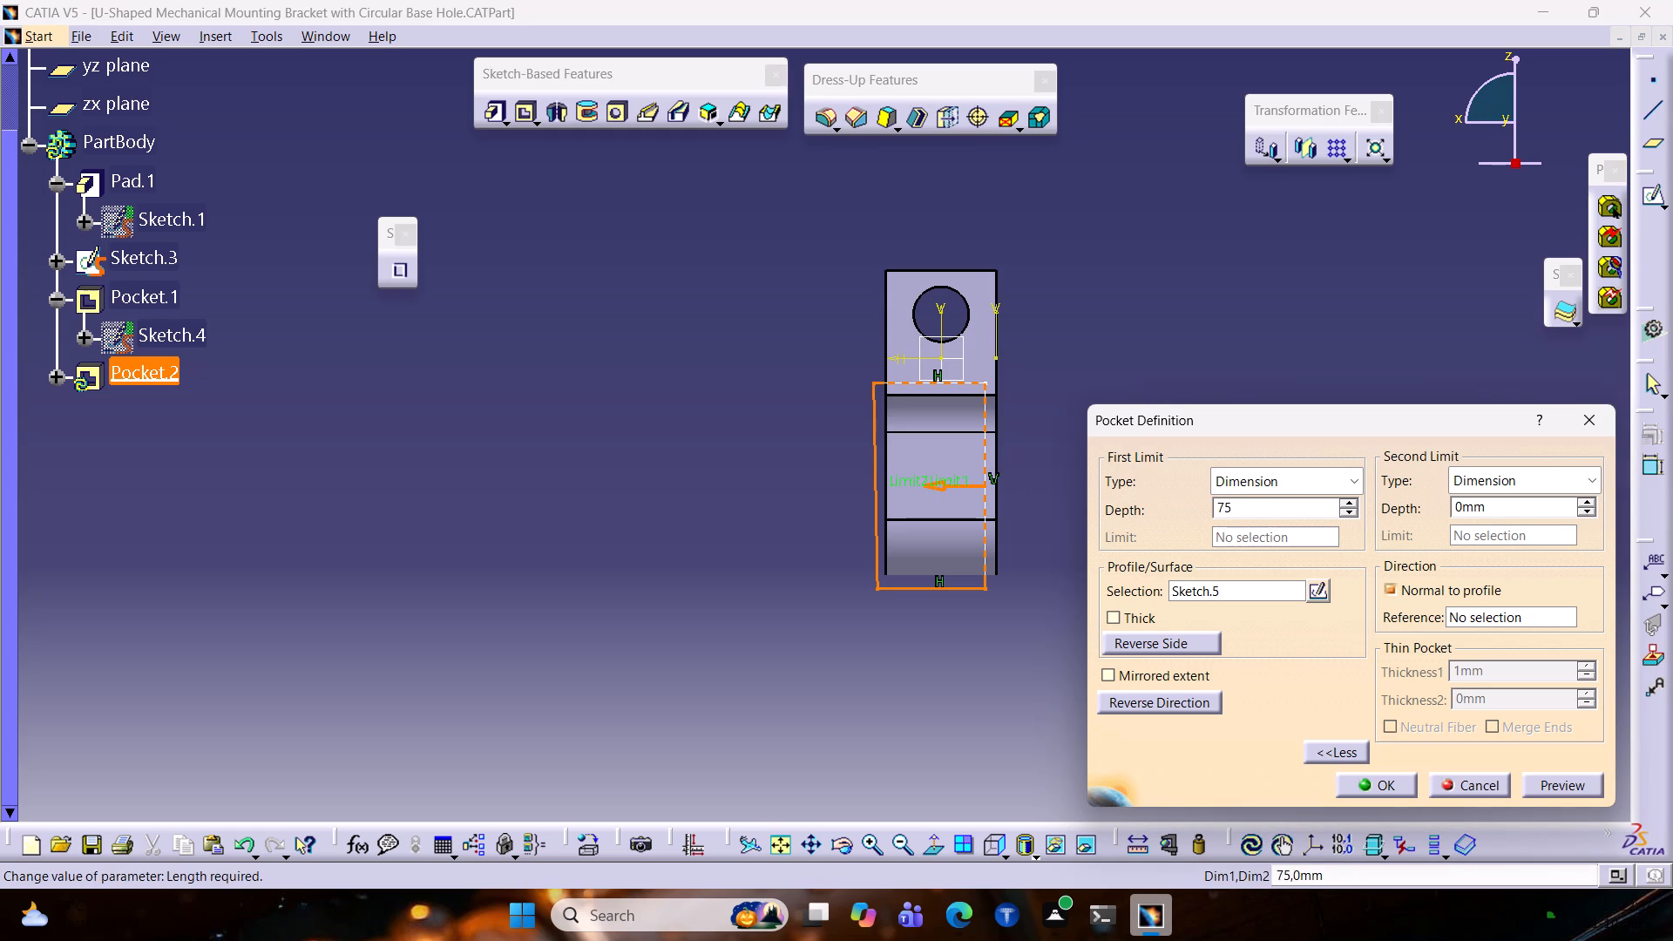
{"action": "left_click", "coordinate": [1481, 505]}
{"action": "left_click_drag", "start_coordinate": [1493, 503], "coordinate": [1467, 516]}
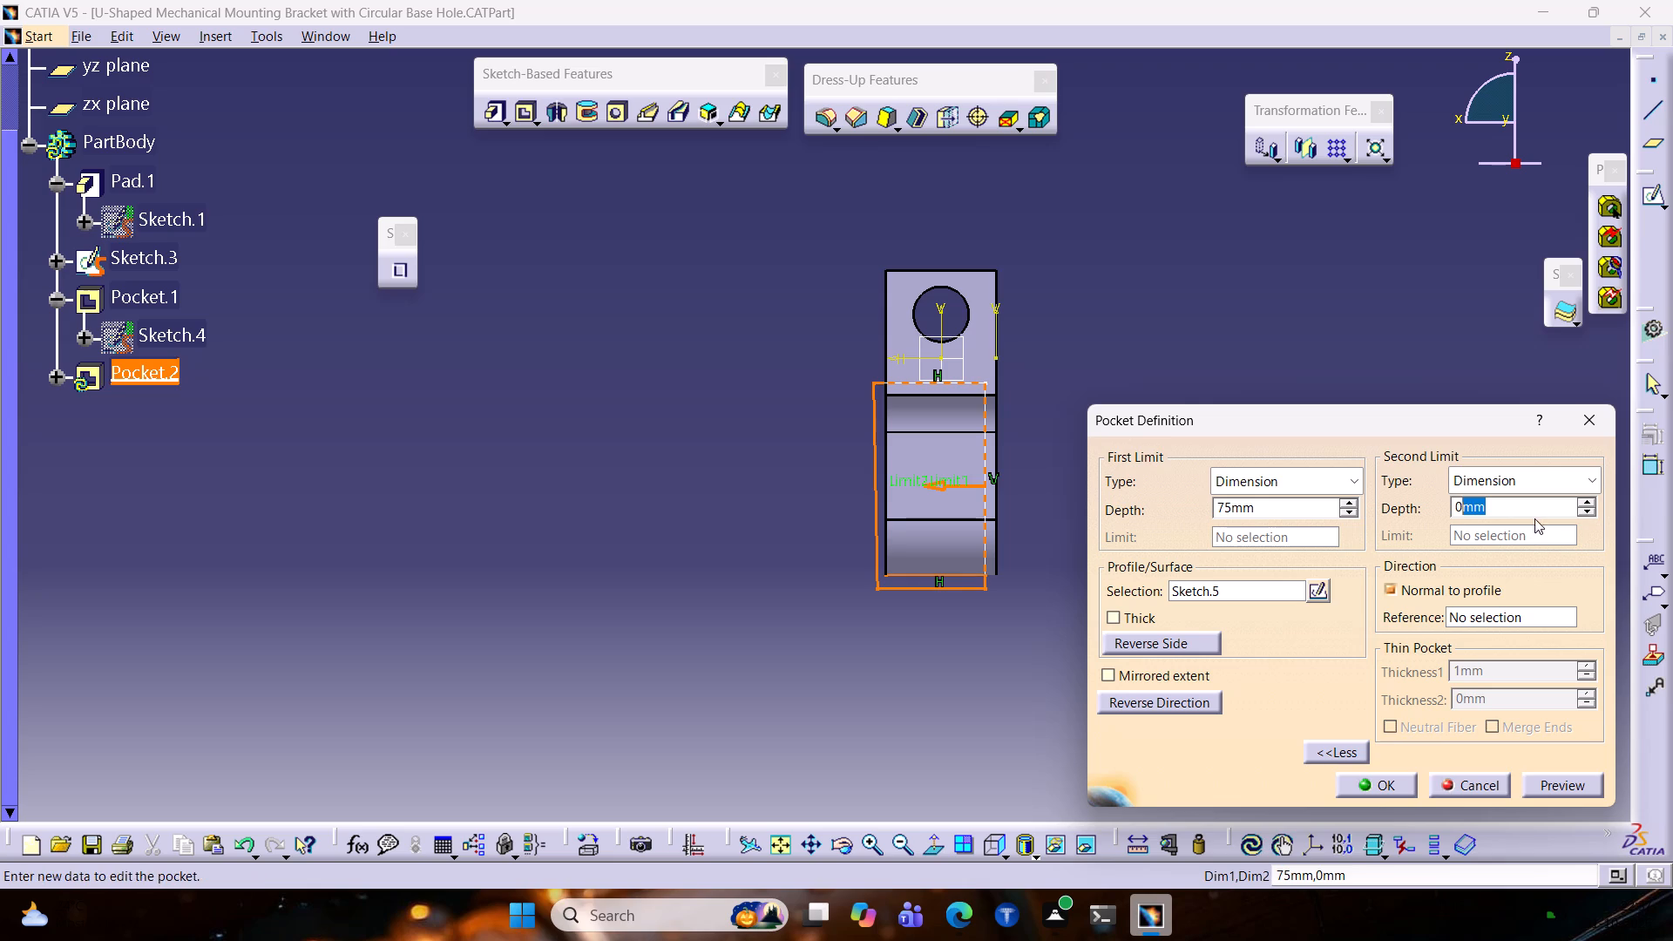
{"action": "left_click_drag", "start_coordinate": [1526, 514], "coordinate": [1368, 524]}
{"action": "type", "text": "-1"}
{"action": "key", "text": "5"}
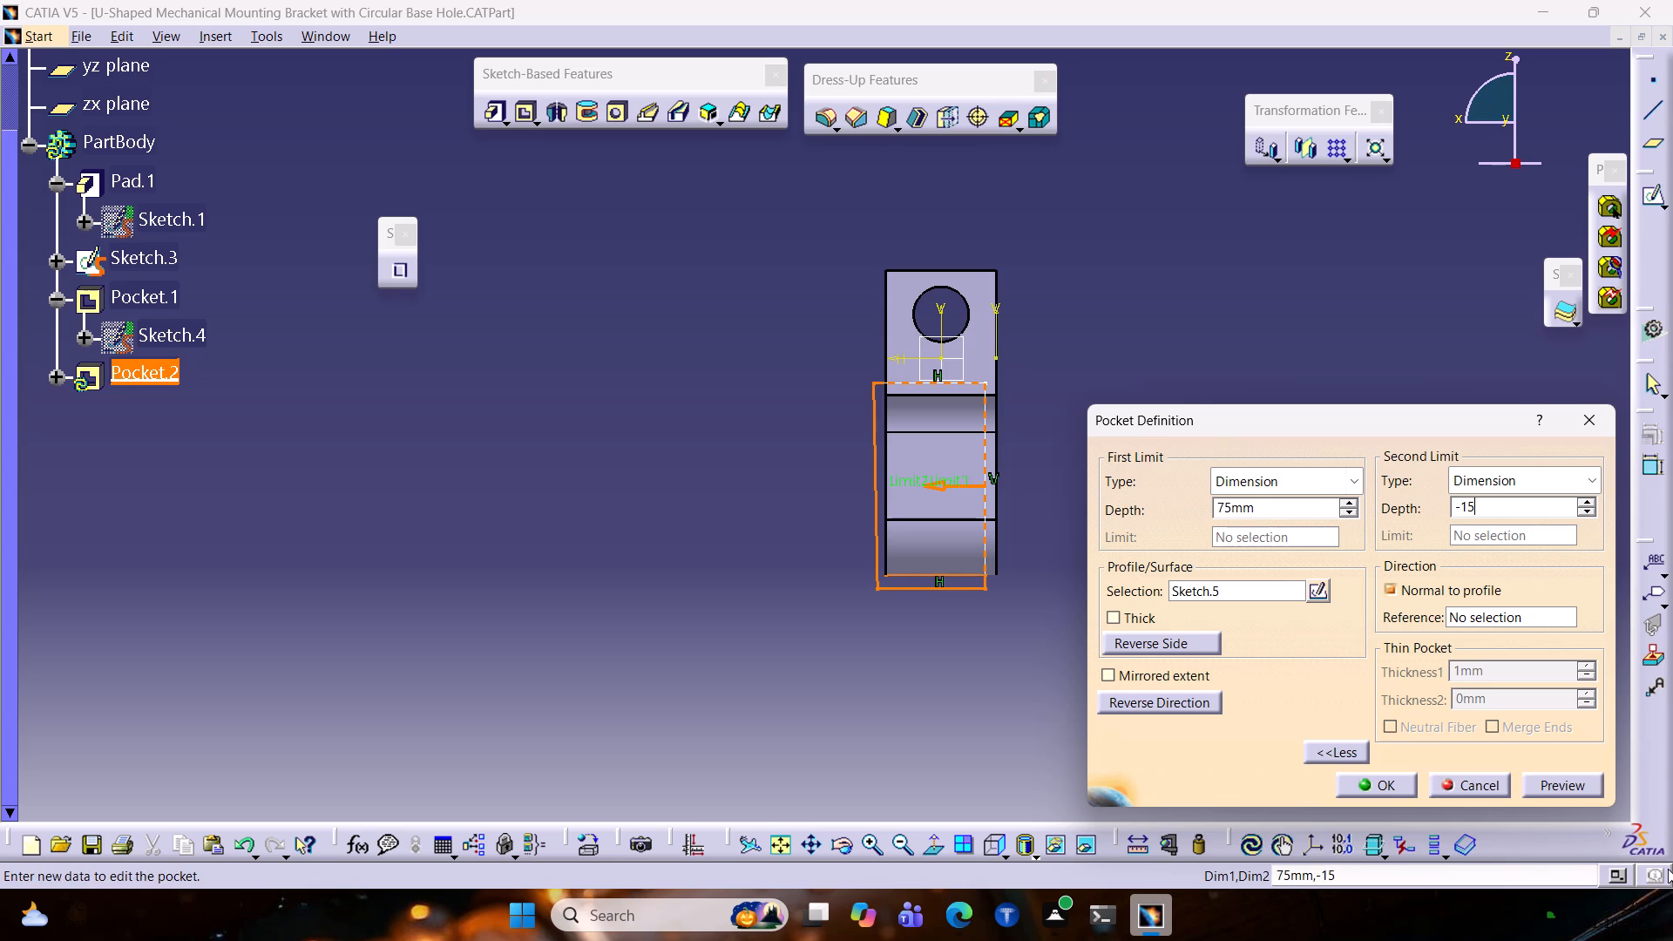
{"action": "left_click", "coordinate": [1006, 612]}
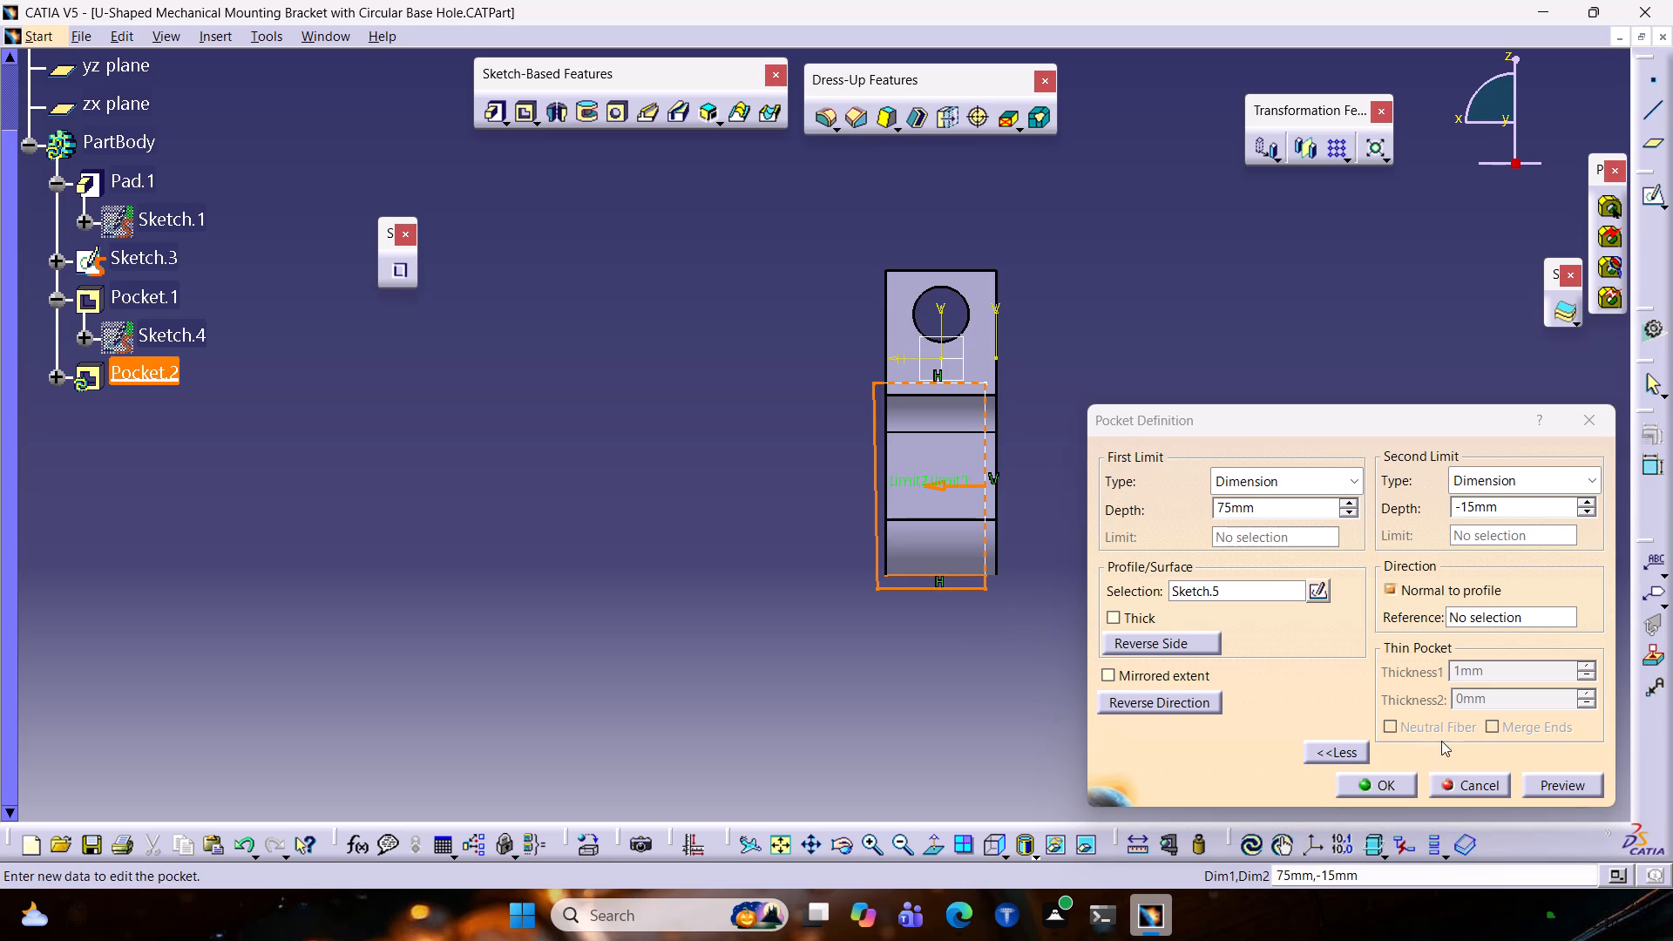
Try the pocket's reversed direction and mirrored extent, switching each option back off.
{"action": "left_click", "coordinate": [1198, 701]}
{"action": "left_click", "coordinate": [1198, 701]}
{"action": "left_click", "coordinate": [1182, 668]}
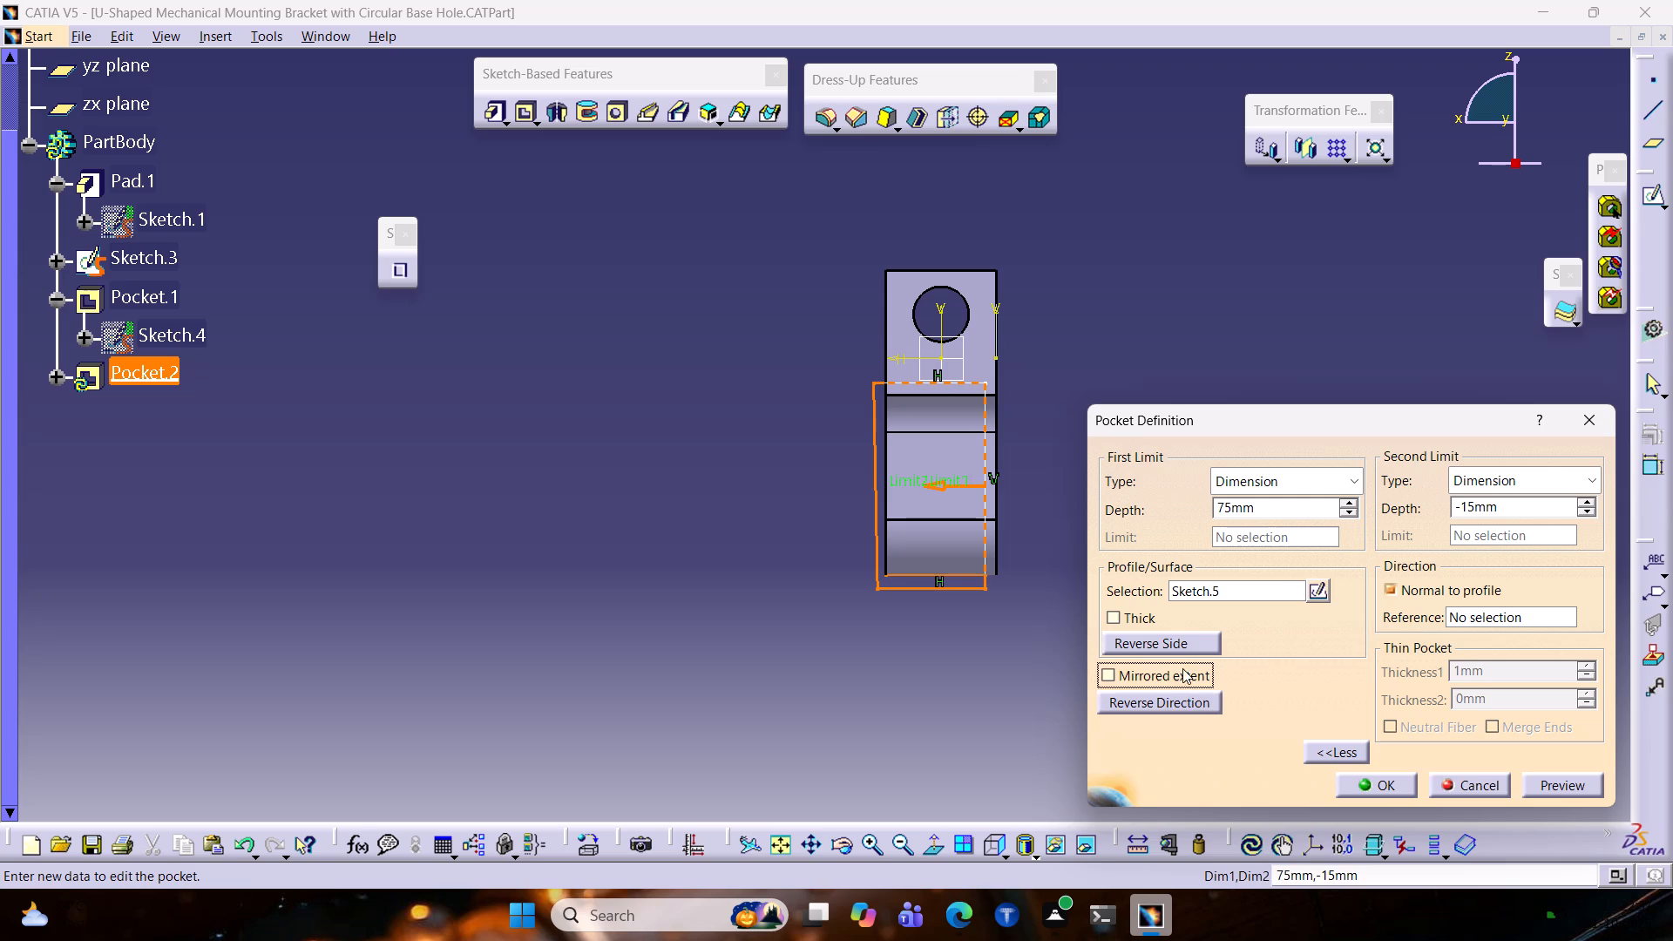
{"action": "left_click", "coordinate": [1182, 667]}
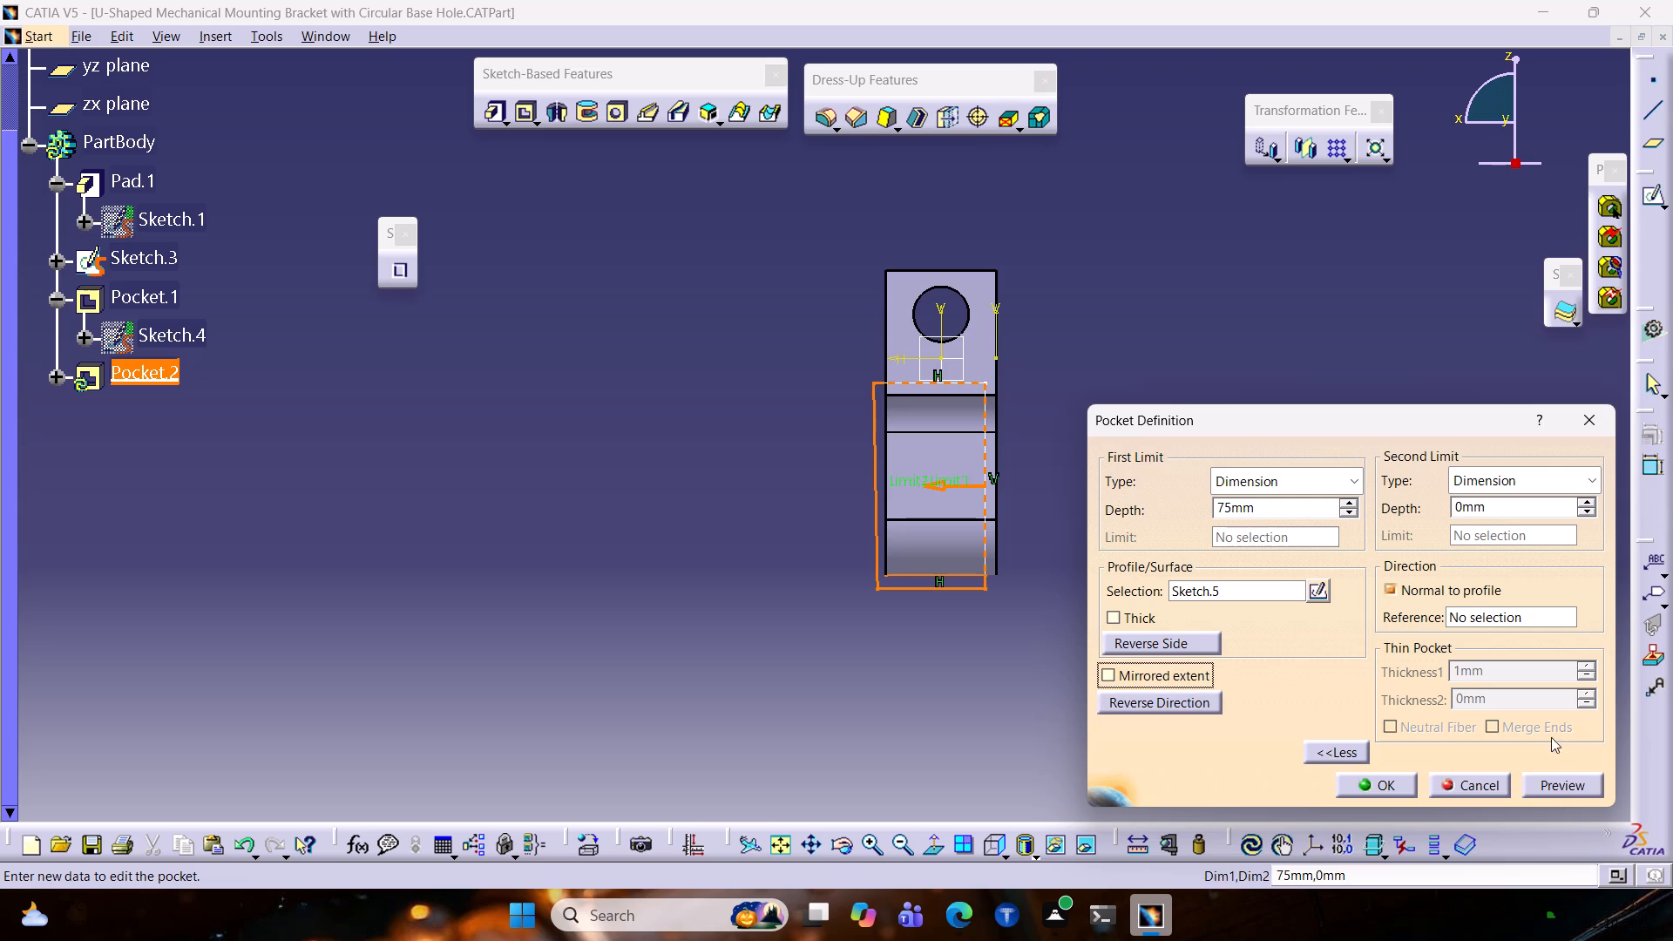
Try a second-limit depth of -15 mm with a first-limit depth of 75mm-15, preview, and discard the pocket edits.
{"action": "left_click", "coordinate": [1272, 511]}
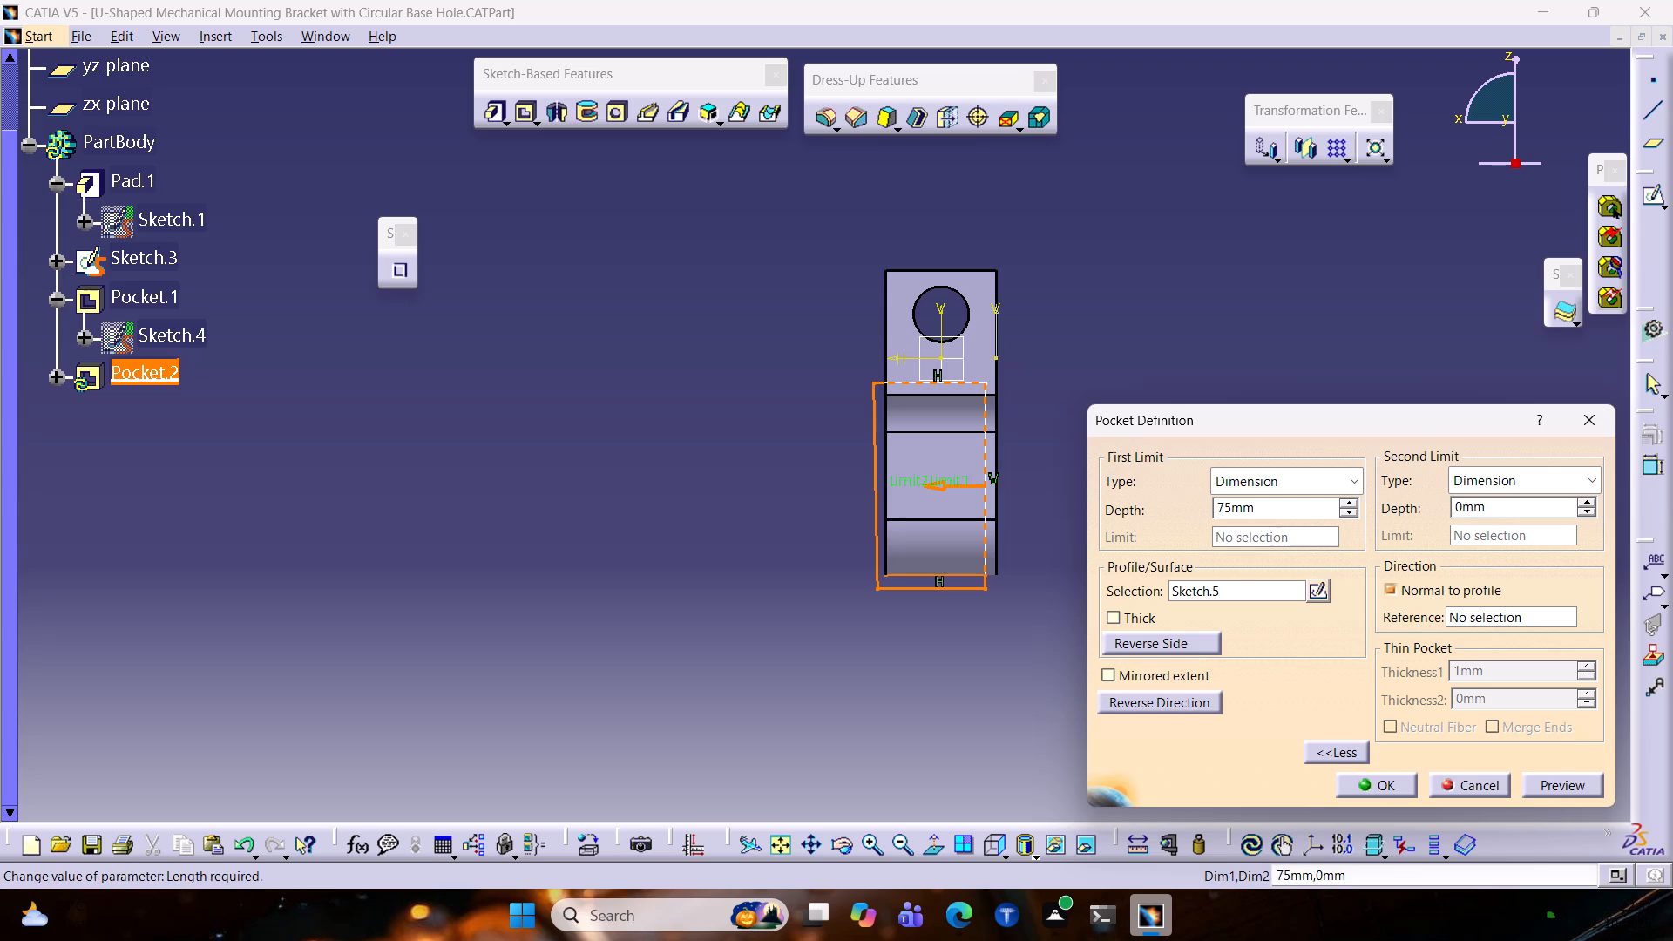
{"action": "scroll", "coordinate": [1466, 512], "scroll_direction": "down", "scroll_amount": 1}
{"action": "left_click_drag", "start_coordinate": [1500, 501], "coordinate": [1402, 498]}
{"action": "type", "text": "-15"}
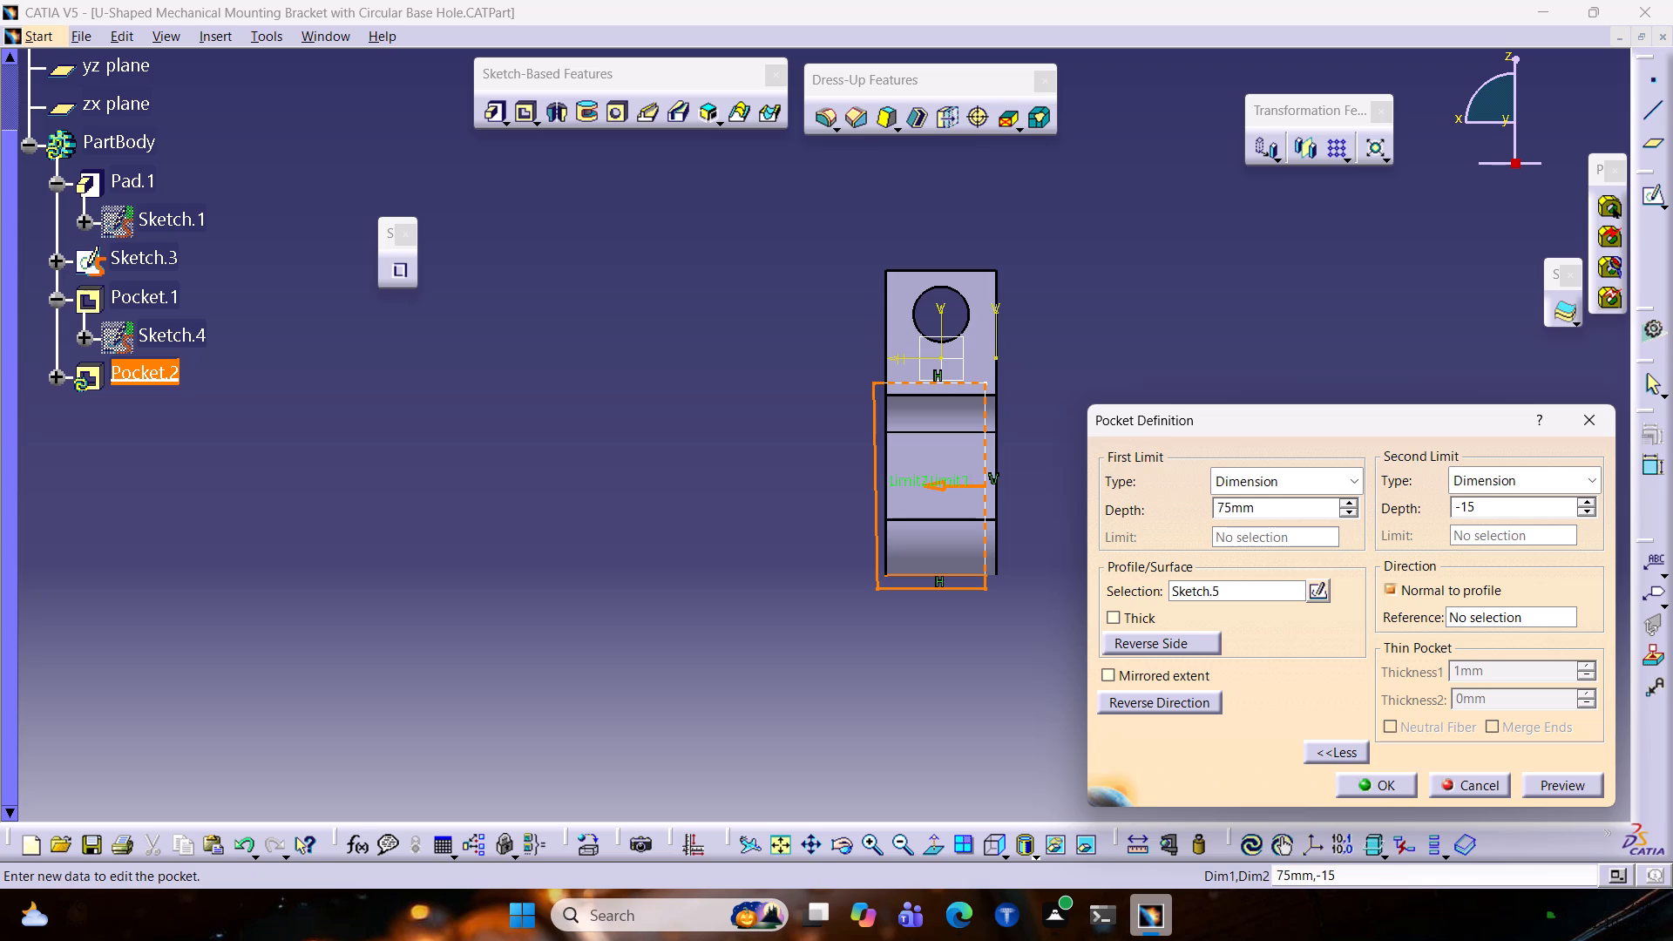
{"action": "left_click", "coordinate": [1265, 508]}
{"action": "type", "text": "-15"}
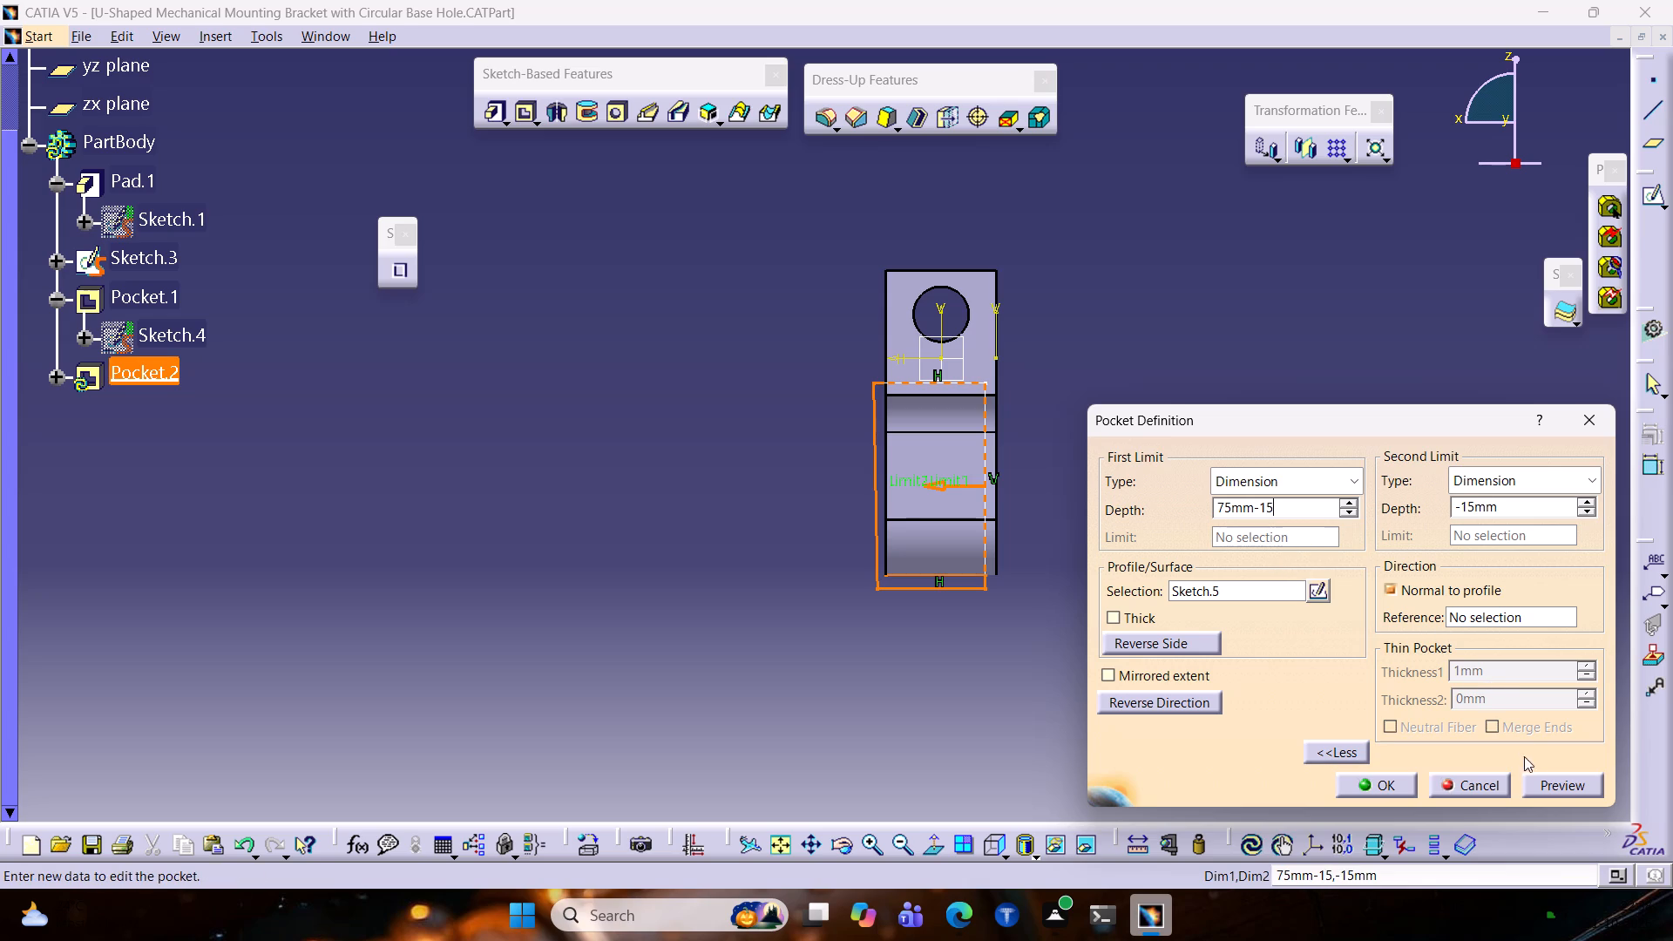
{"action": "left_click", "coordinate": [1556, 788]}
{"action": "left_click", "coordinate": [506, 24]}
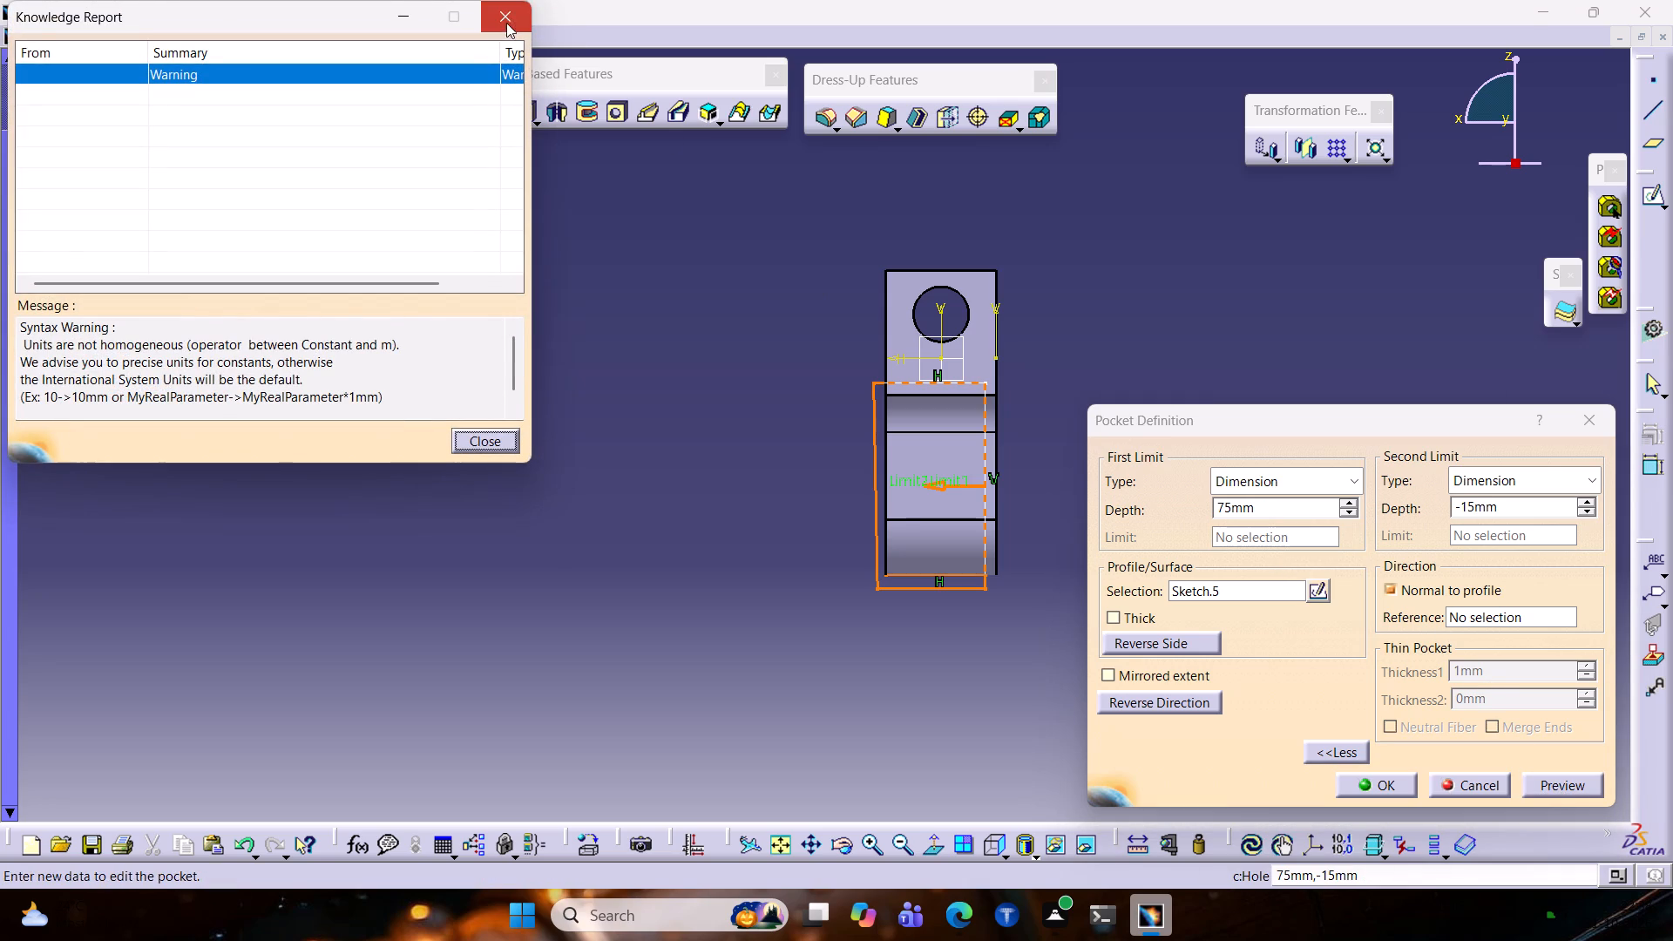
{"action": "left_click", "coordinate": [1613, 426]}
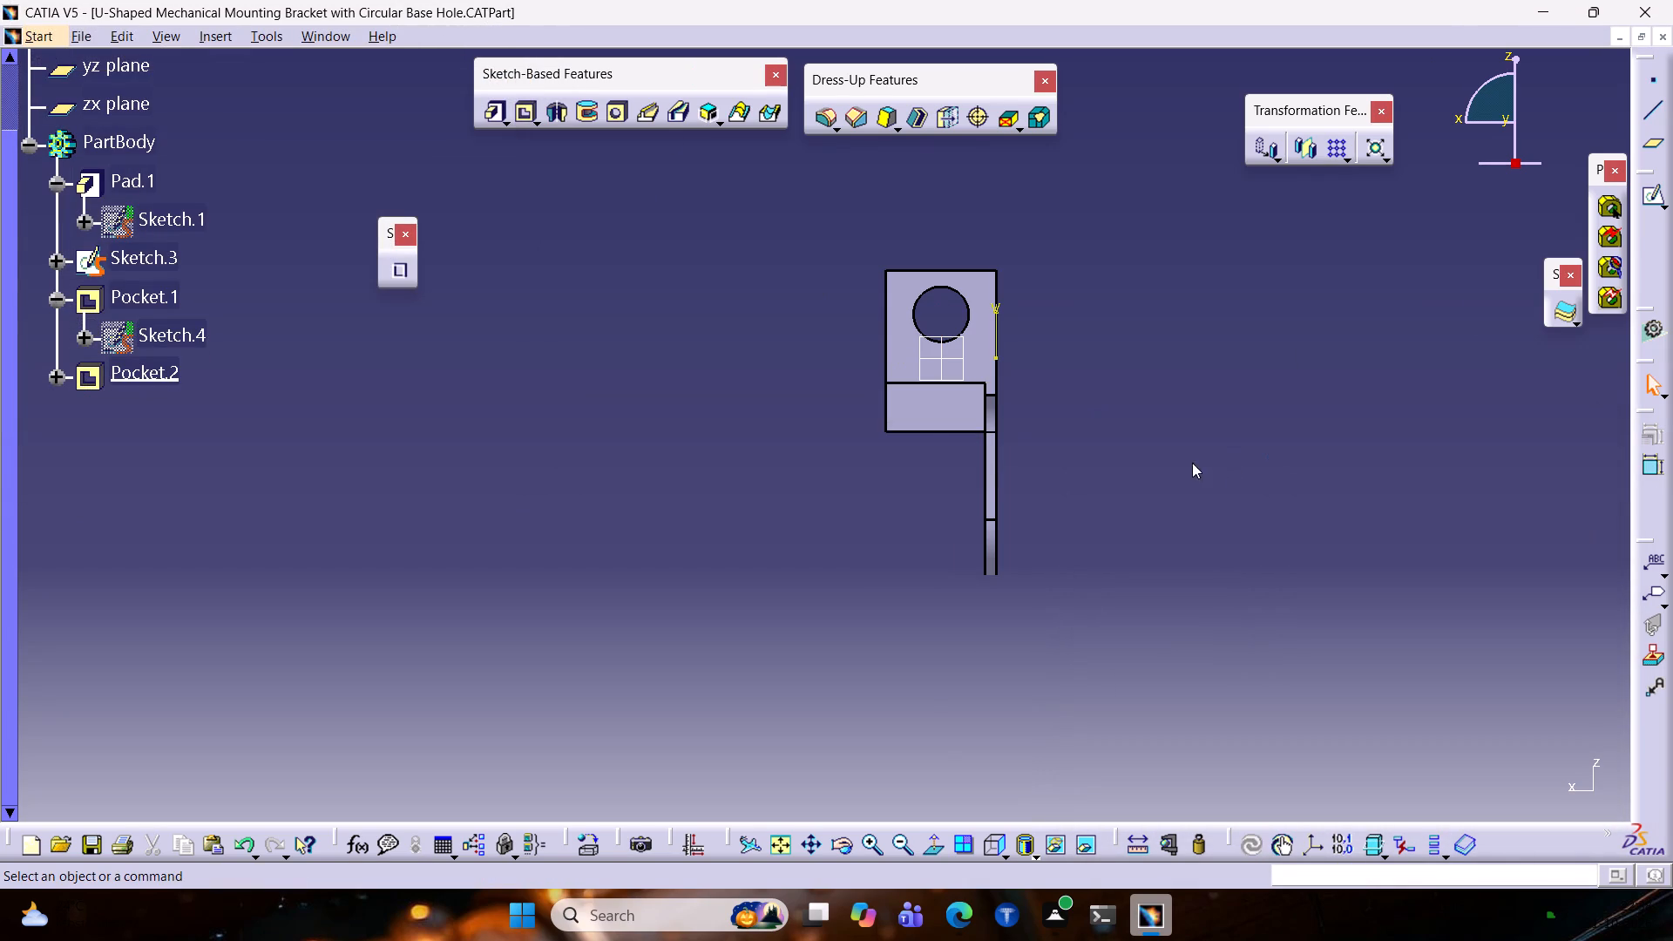
Redefine Pocket.2 with a Dimension limit, mirrored extent switched on and a depth of 75mm/2 (37.5 mm), and inspect the resulting cut.
{"action": "left_click", "coordinate": [918, 424]}
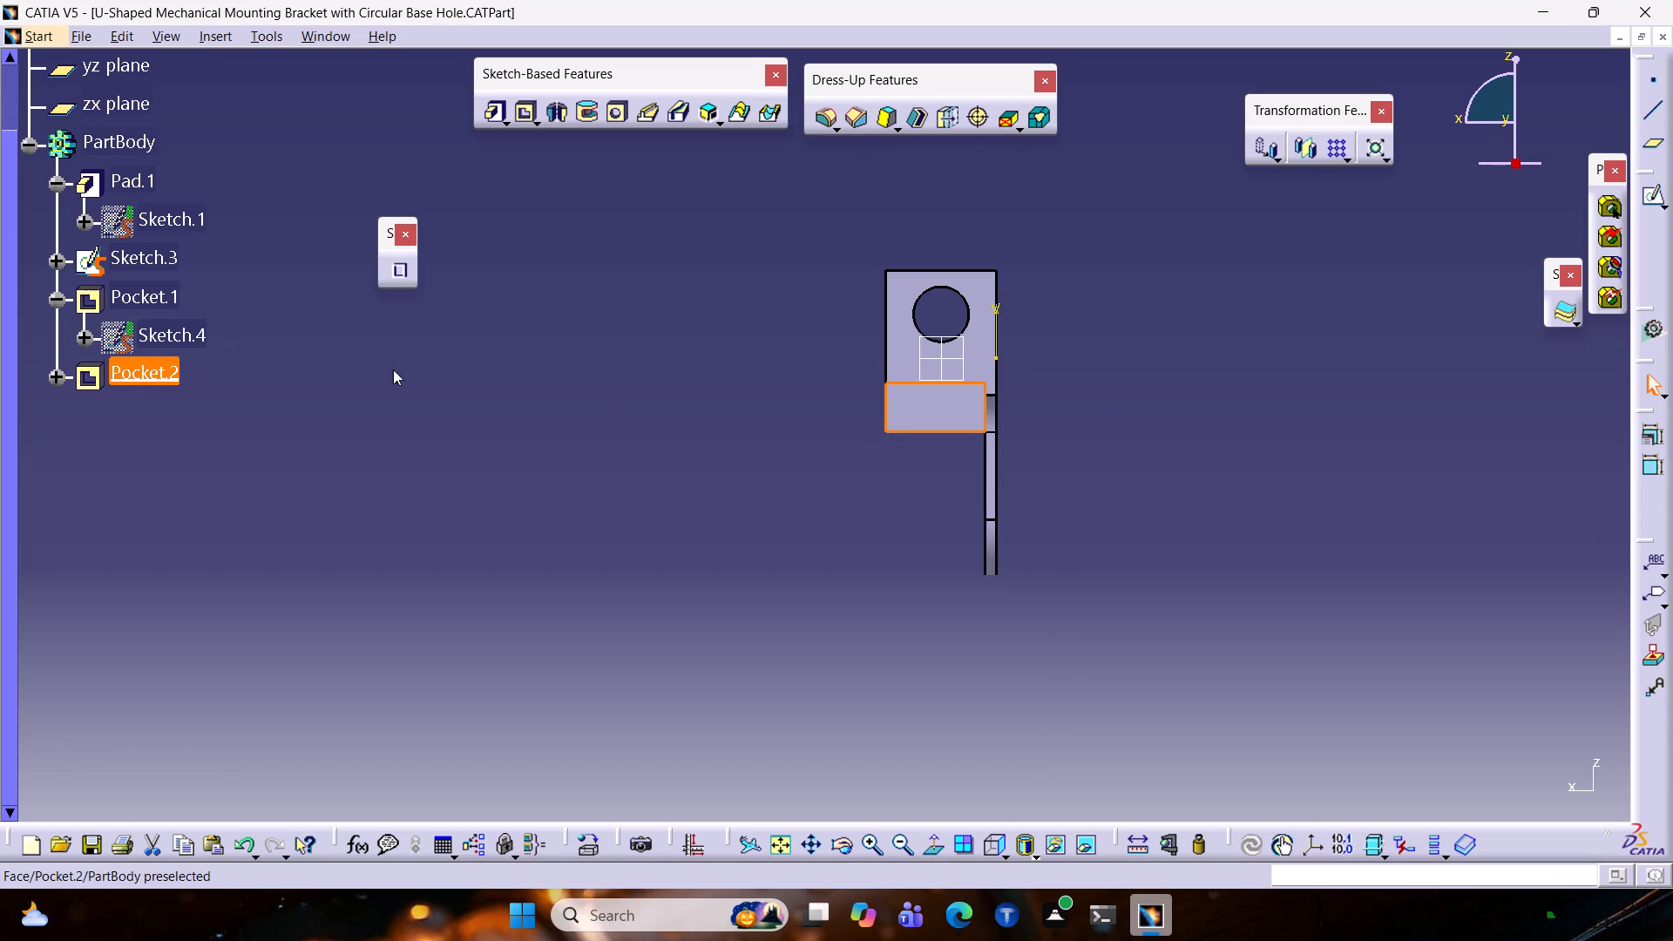
{"action": "double_click", "coordinate": [172, 369]}
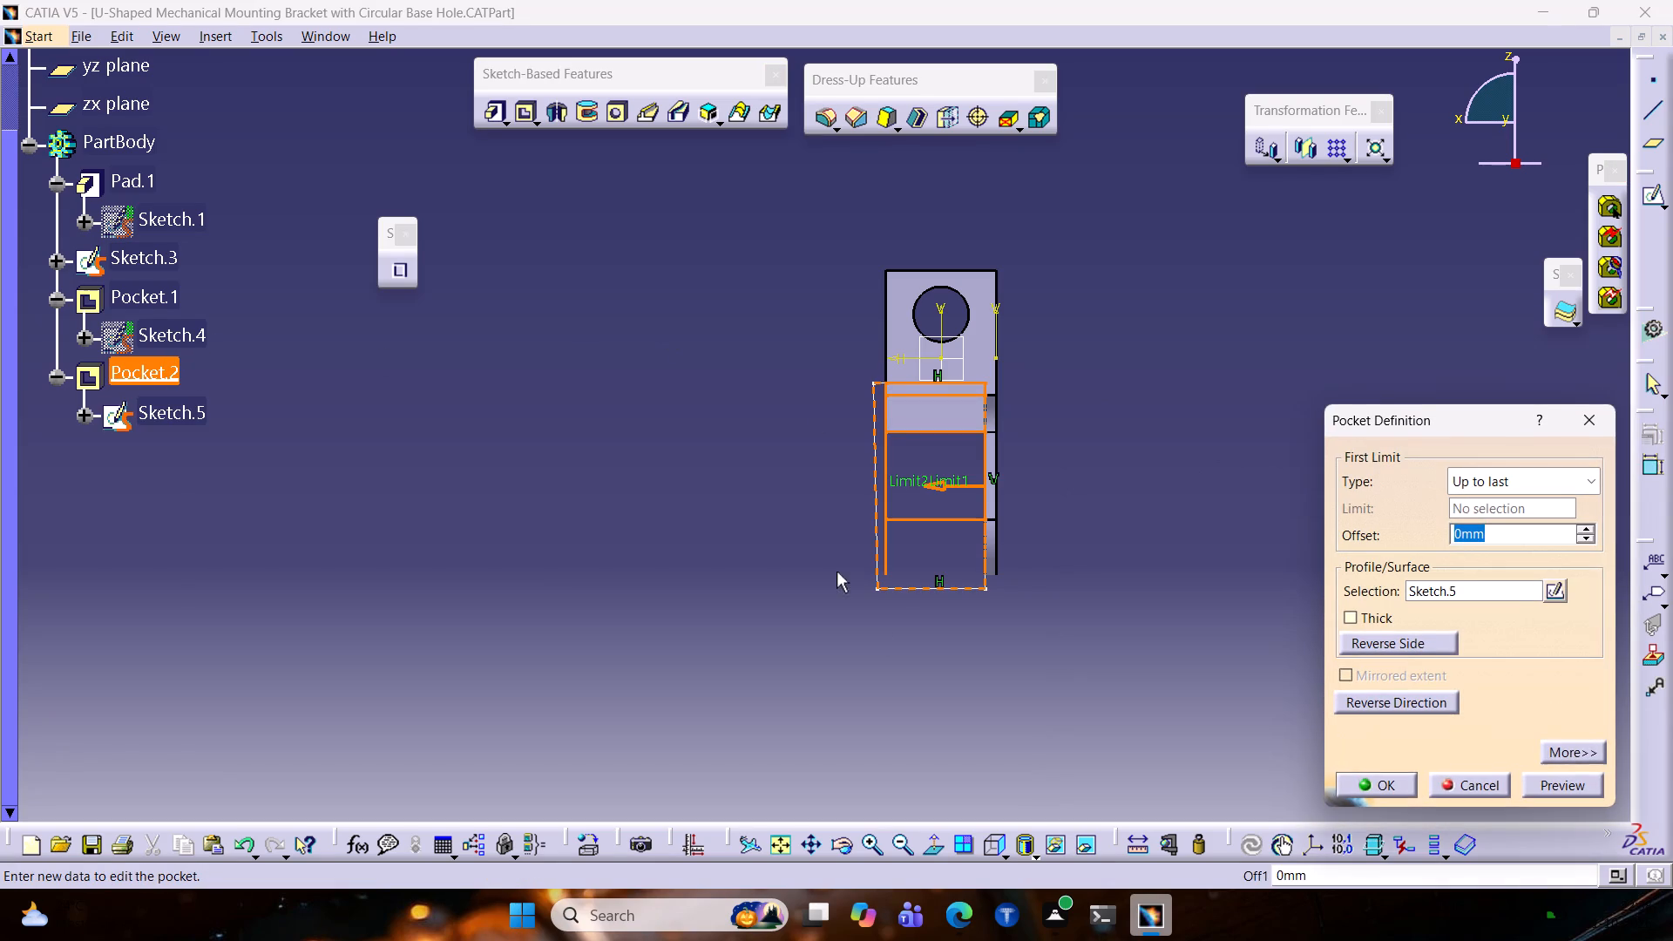
{"action": "left_click", "coordinate": [1536, 484]}
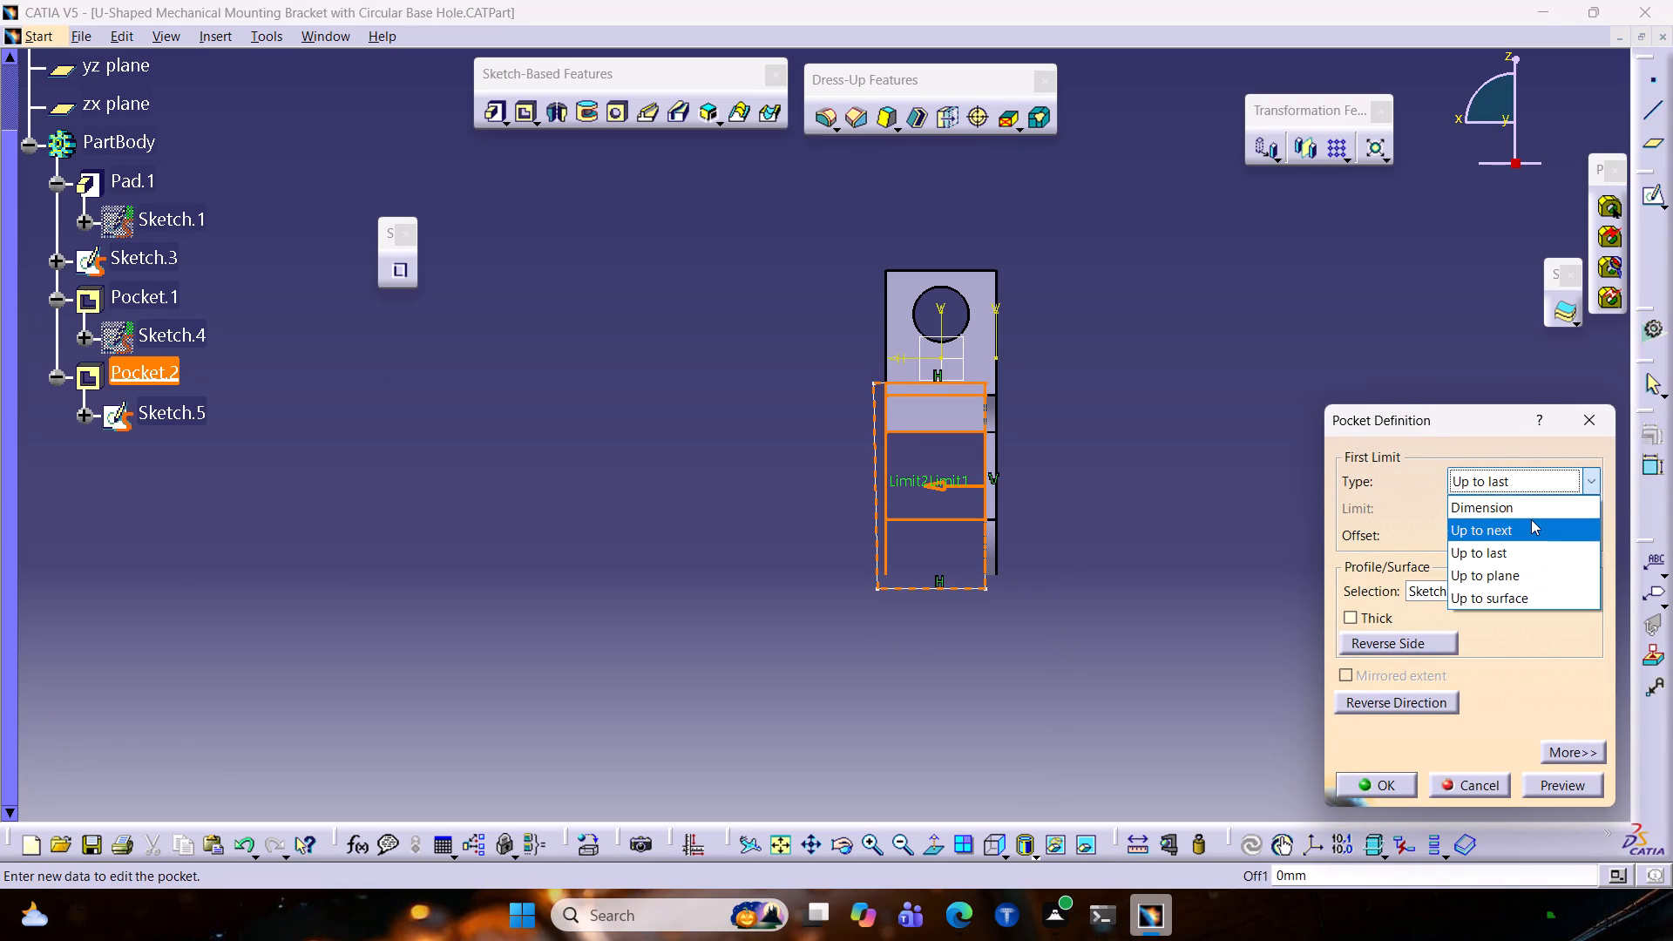
{"action": "left_click", "coordinate": [1510, 504]}
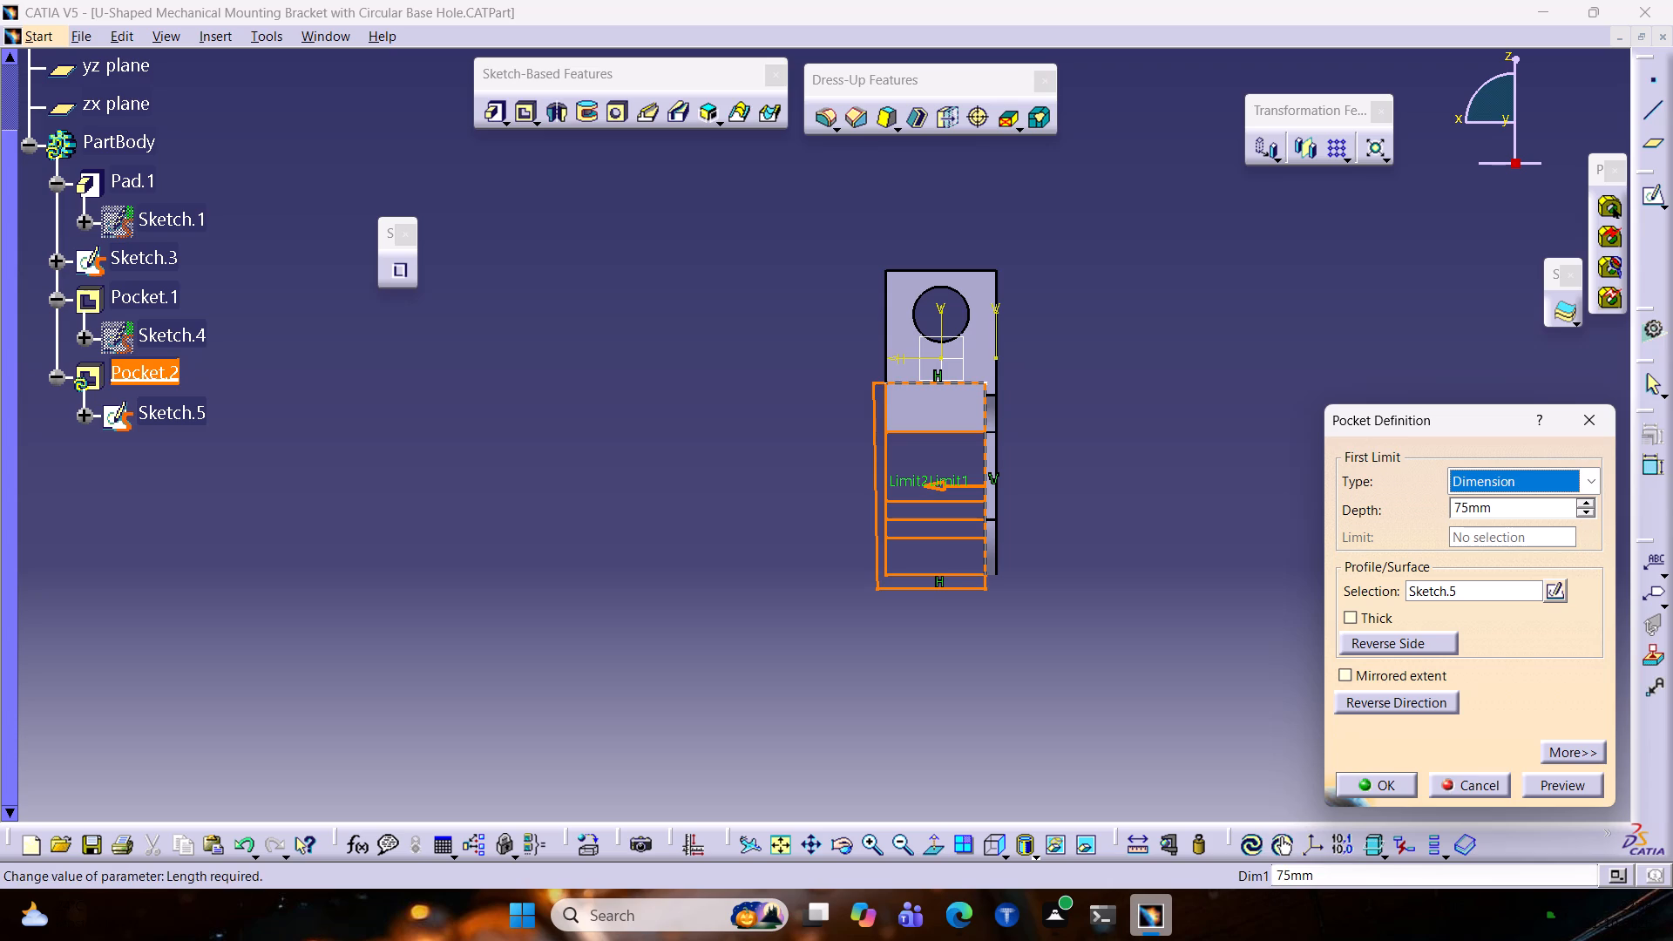
{"action": "left_click", "coordinate": [1431, 682]}
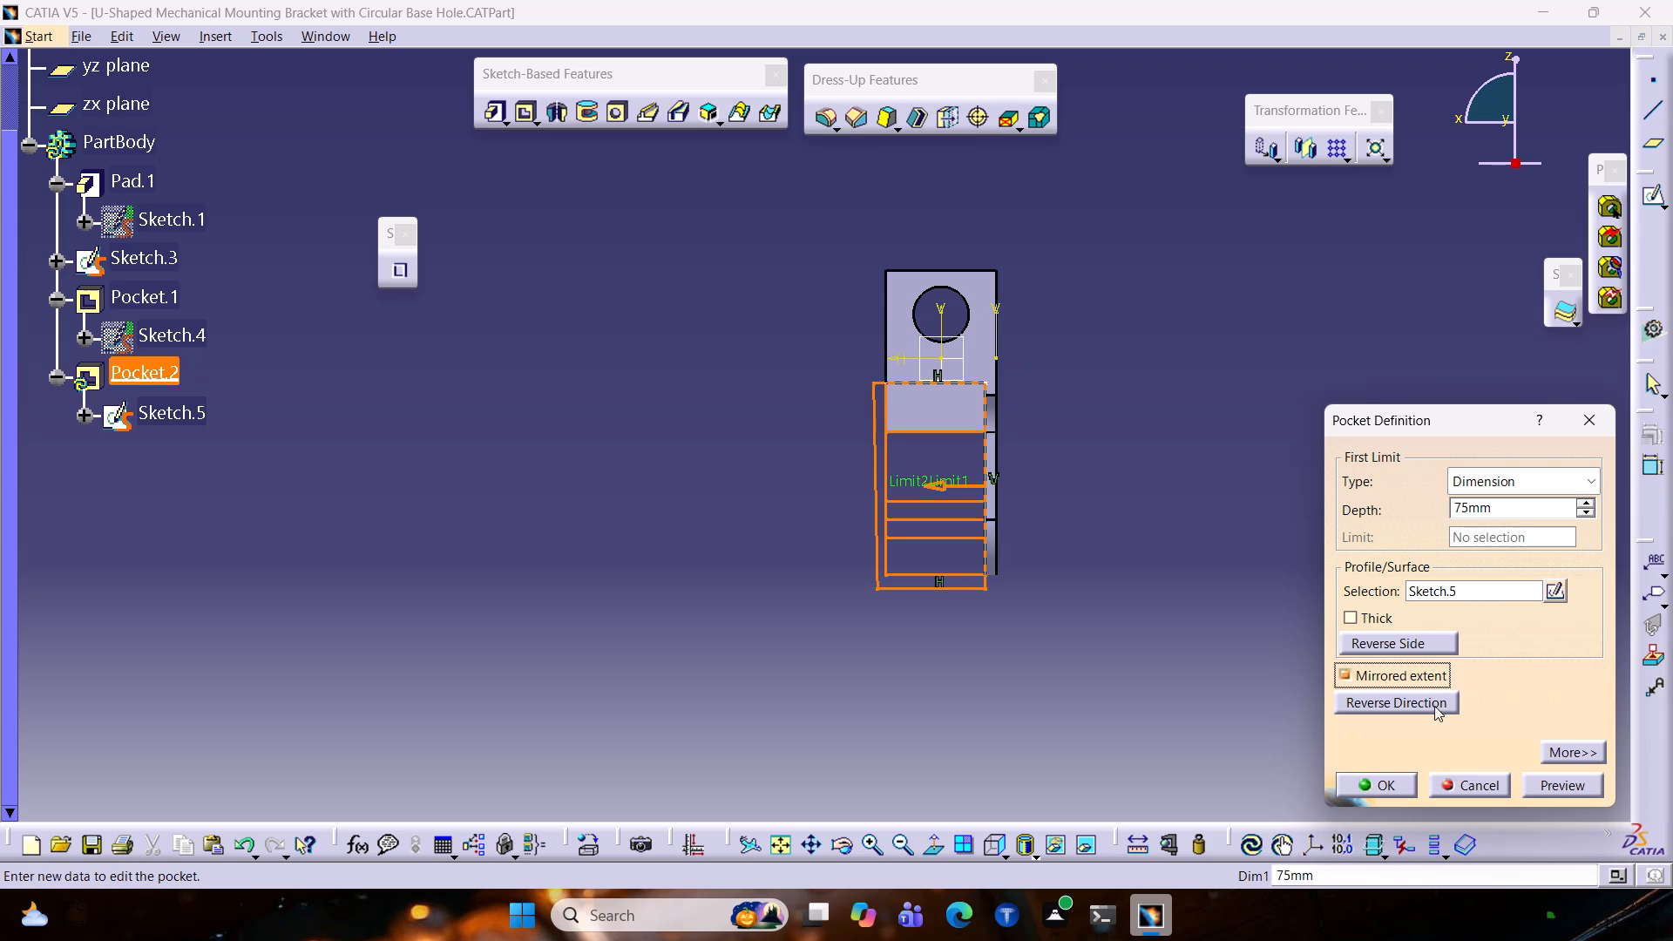
{"action": "left_click", "coordinate": [1510, 499]}
{"action": "type", "text": "/2"}
{"action": "left_click", "coordinate": [1561, 784]}
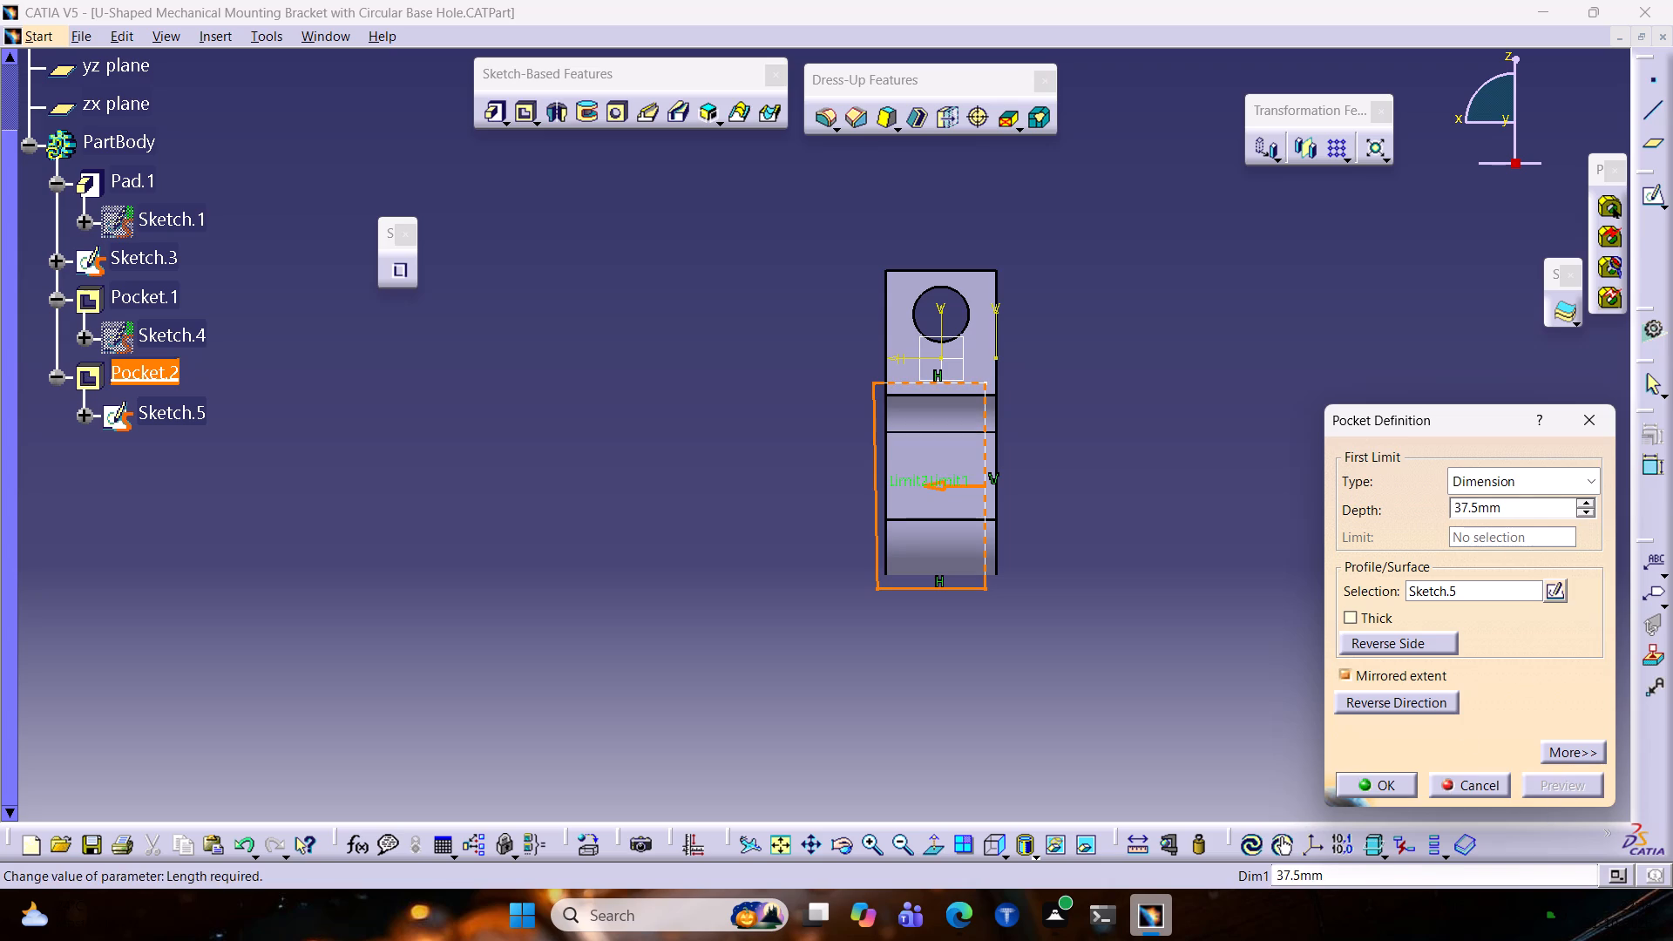
{"action": "left_click", "coordinate": [1385, 787]}
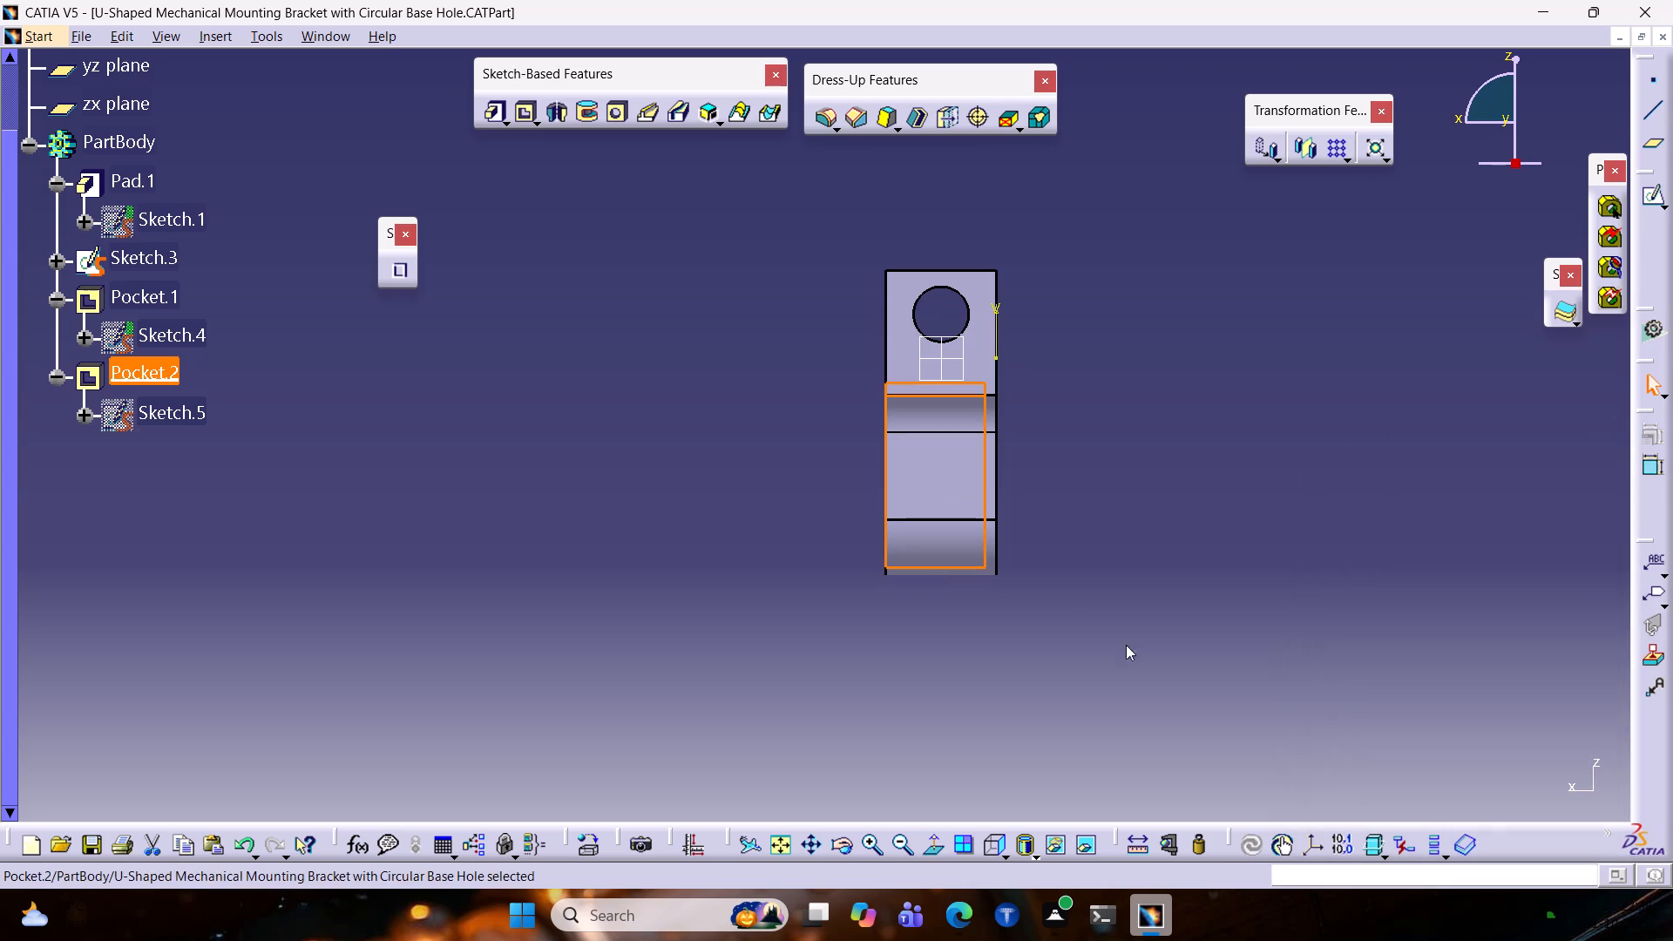
{"action": "middle_click_drag", "start_coordinate": [1188, 572], "coordinate": [444, 344]}
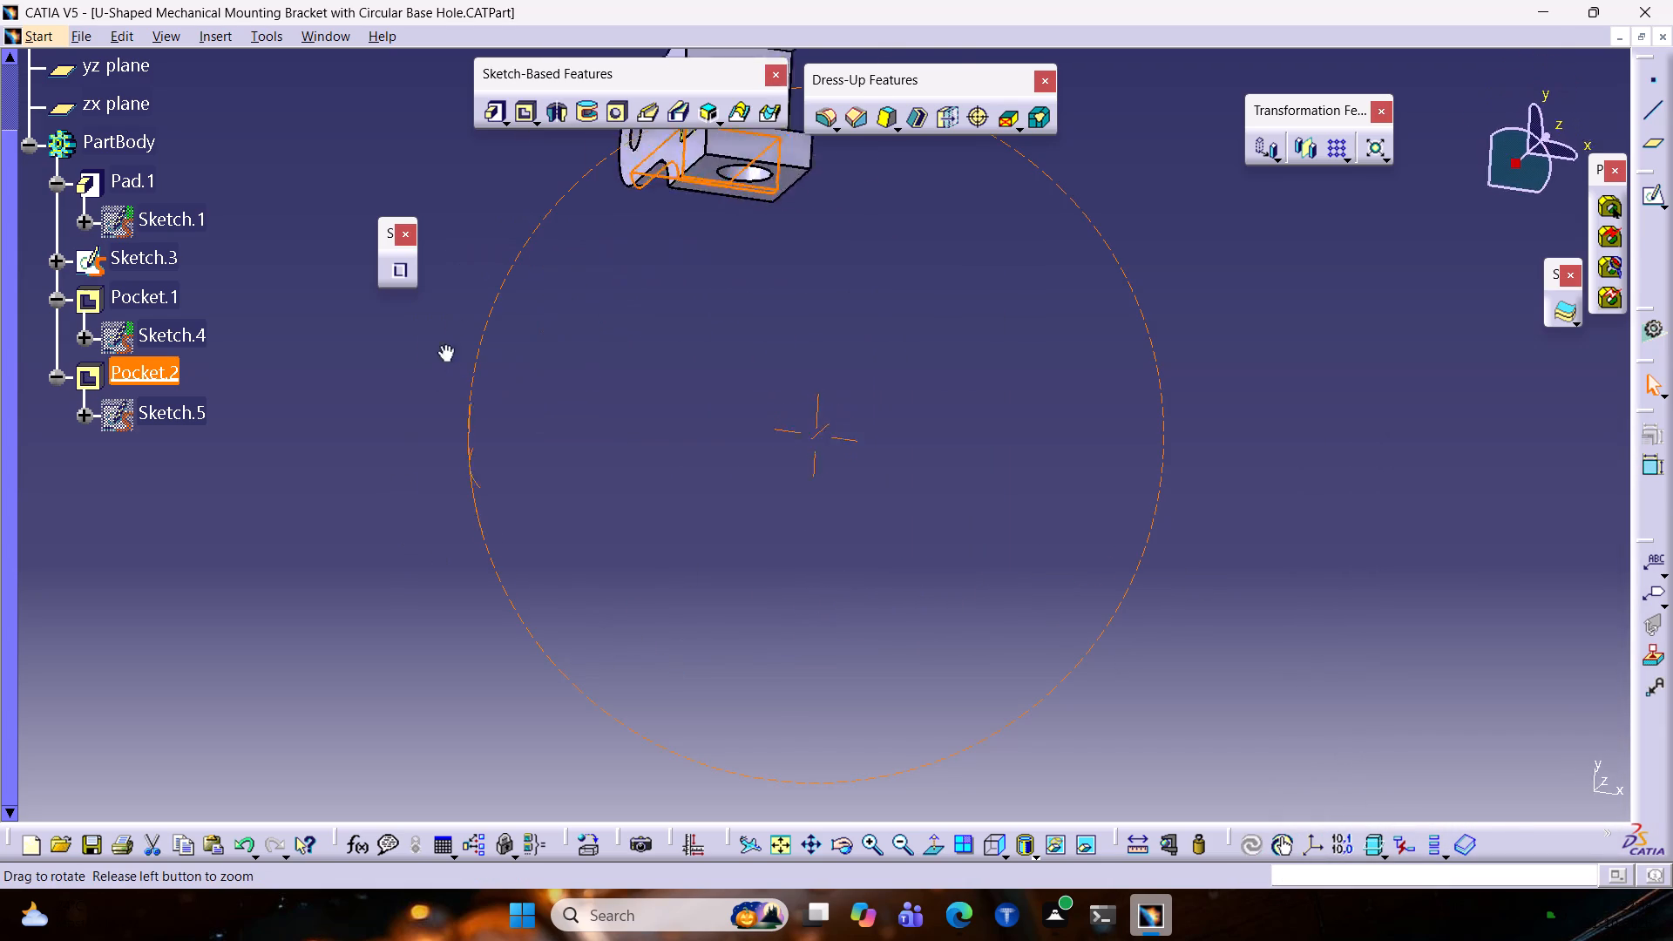
{"action": "middle_click_drag", "start_coordinate": [444, 344], "coordinate": [604, 606]}
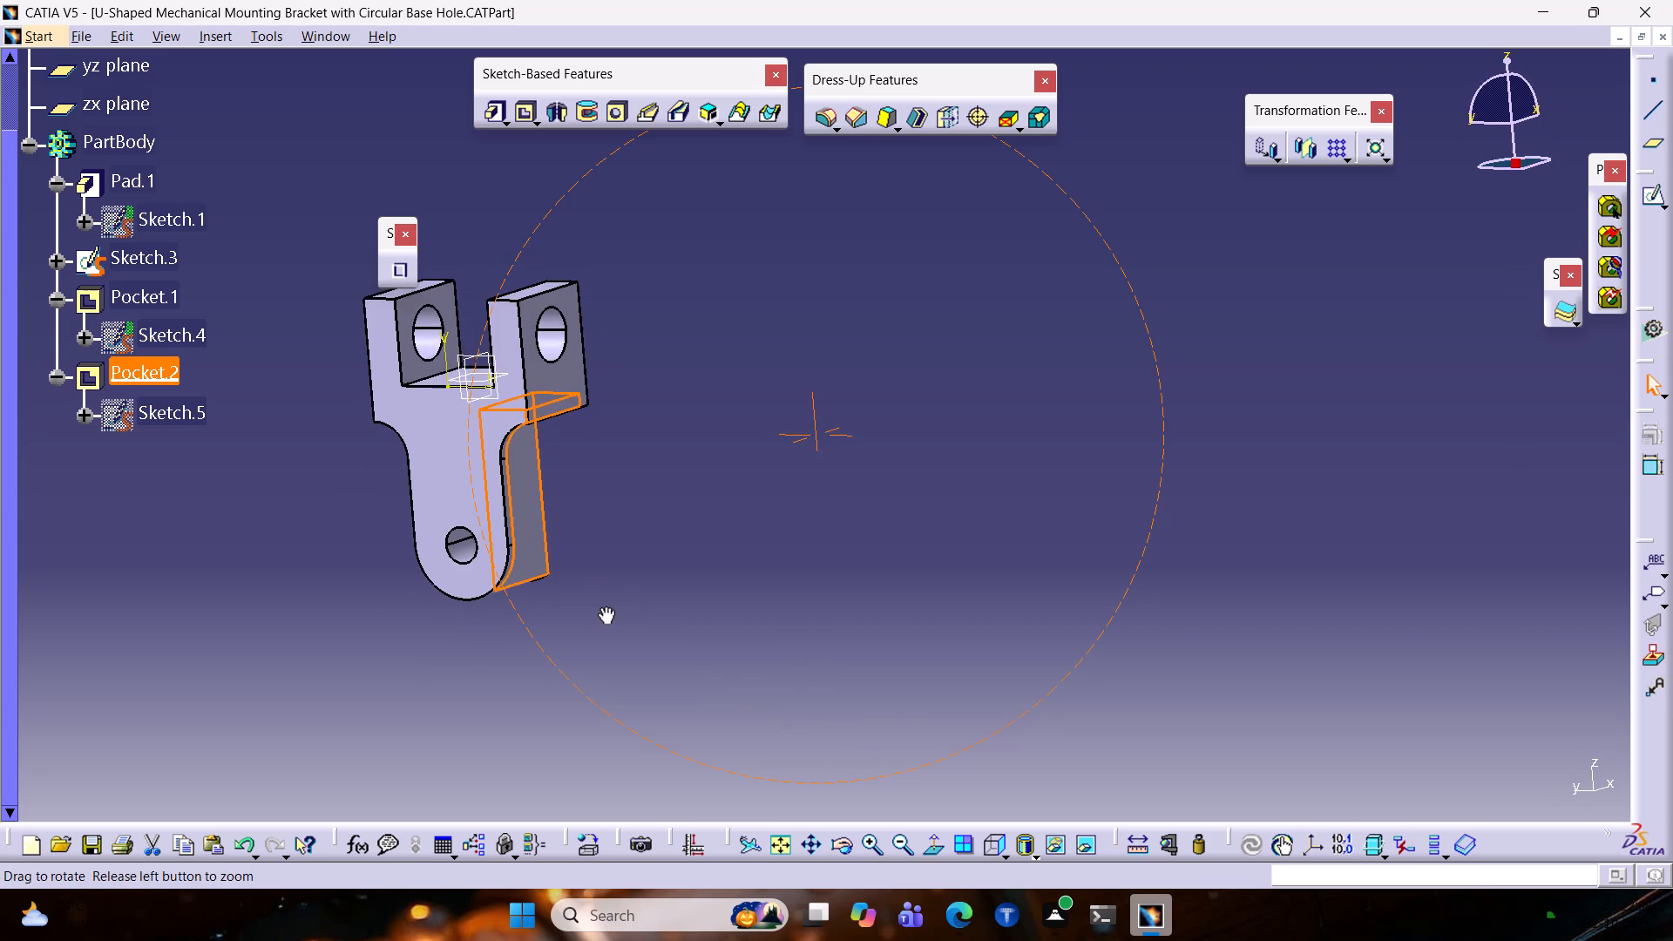
{"action": "middle_click_drag", "start_coordinate": [604, 606], "coordinate": [608, 606]}
{"action": "middle_click_drag", "start_coordinate": [681, 520], "coordinate": [632, 514]}
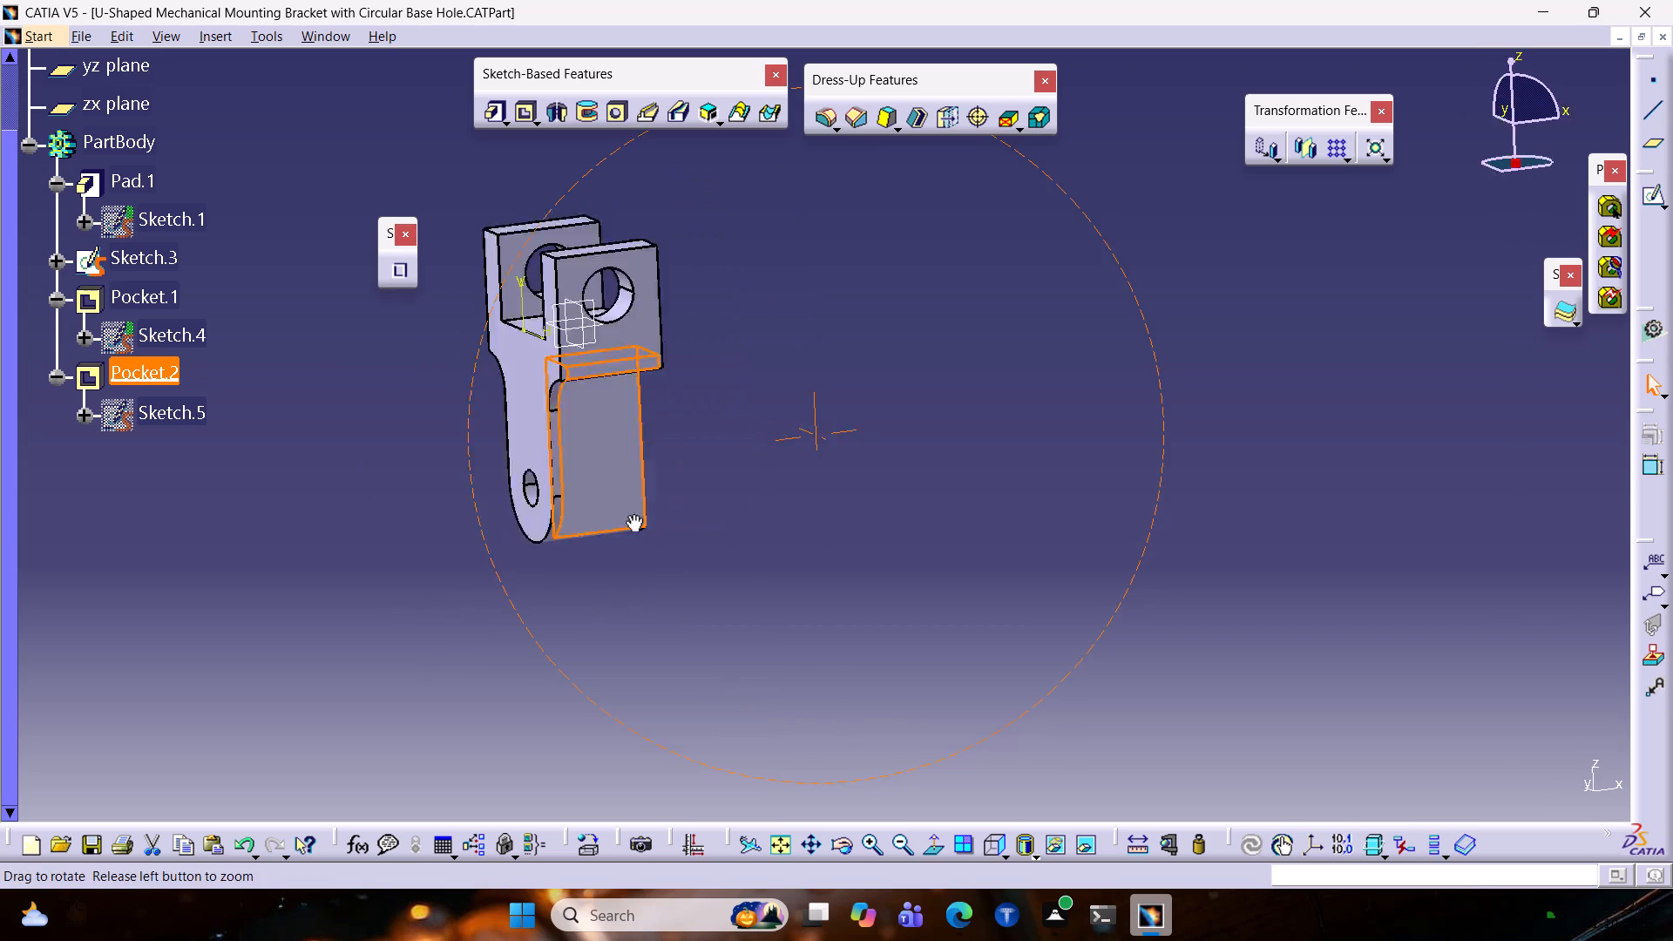
{"action": "middle_click_drag", "start_coordinate": [632, 514], "coordinate": [715, 525]}
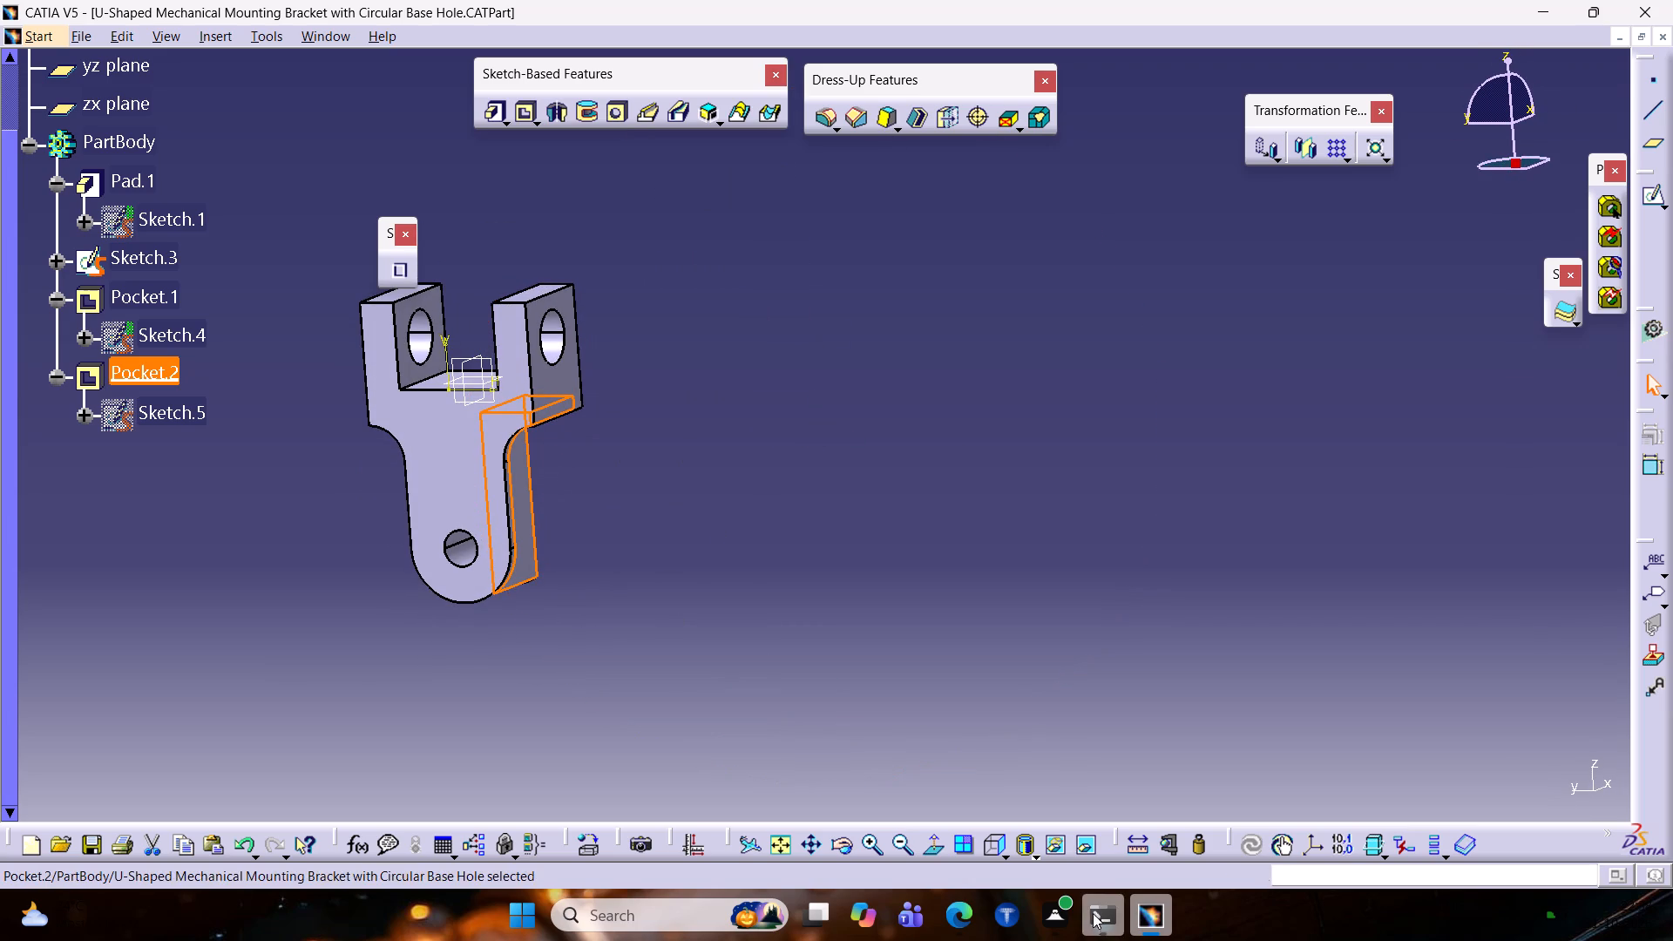
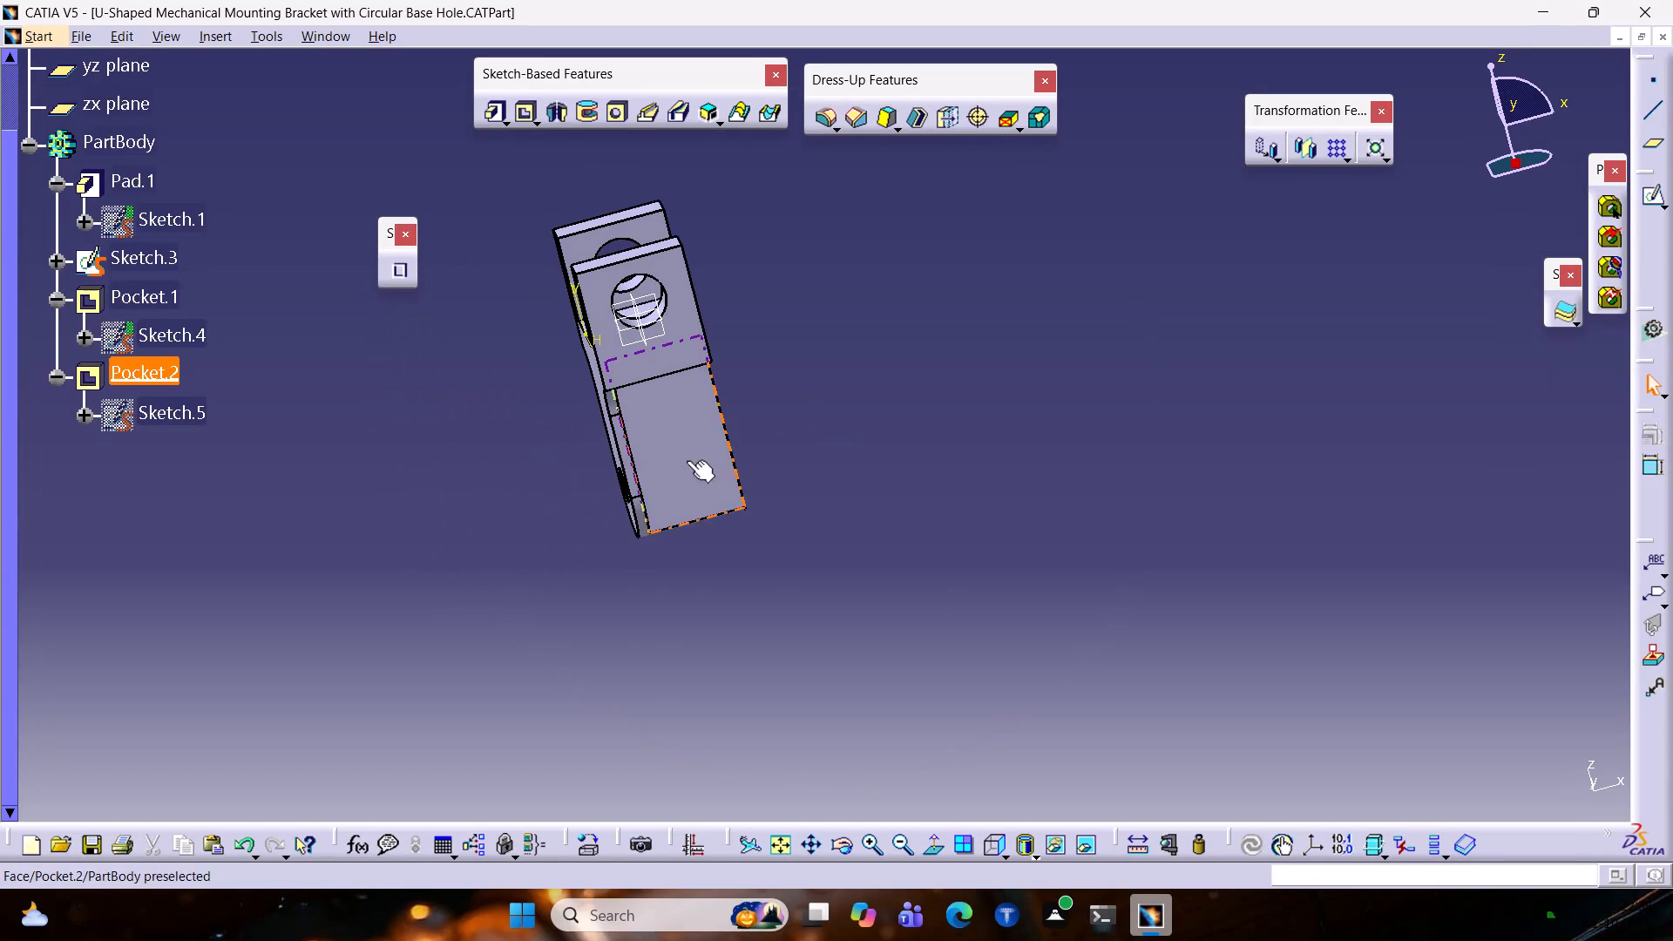
Open Pocket.2 for editing and measure between the pocket floor's long edge and the lower body's outer edge.
{"action": "double_click", "coordinate": [691, 459]}
{"action": "middle_click_drag", "start_coordinate": [894, 641], "coordinate": [803, 513]}
{"action": "middle_click_drag", "start_coordinate": [812, 512], "coordinate": [681, 510], "text": "ctrl"}
{"action": "middle_click_drag", "start_coordinate": [856, 565], "coordinate": [697, 555], "text": "ctrl"}
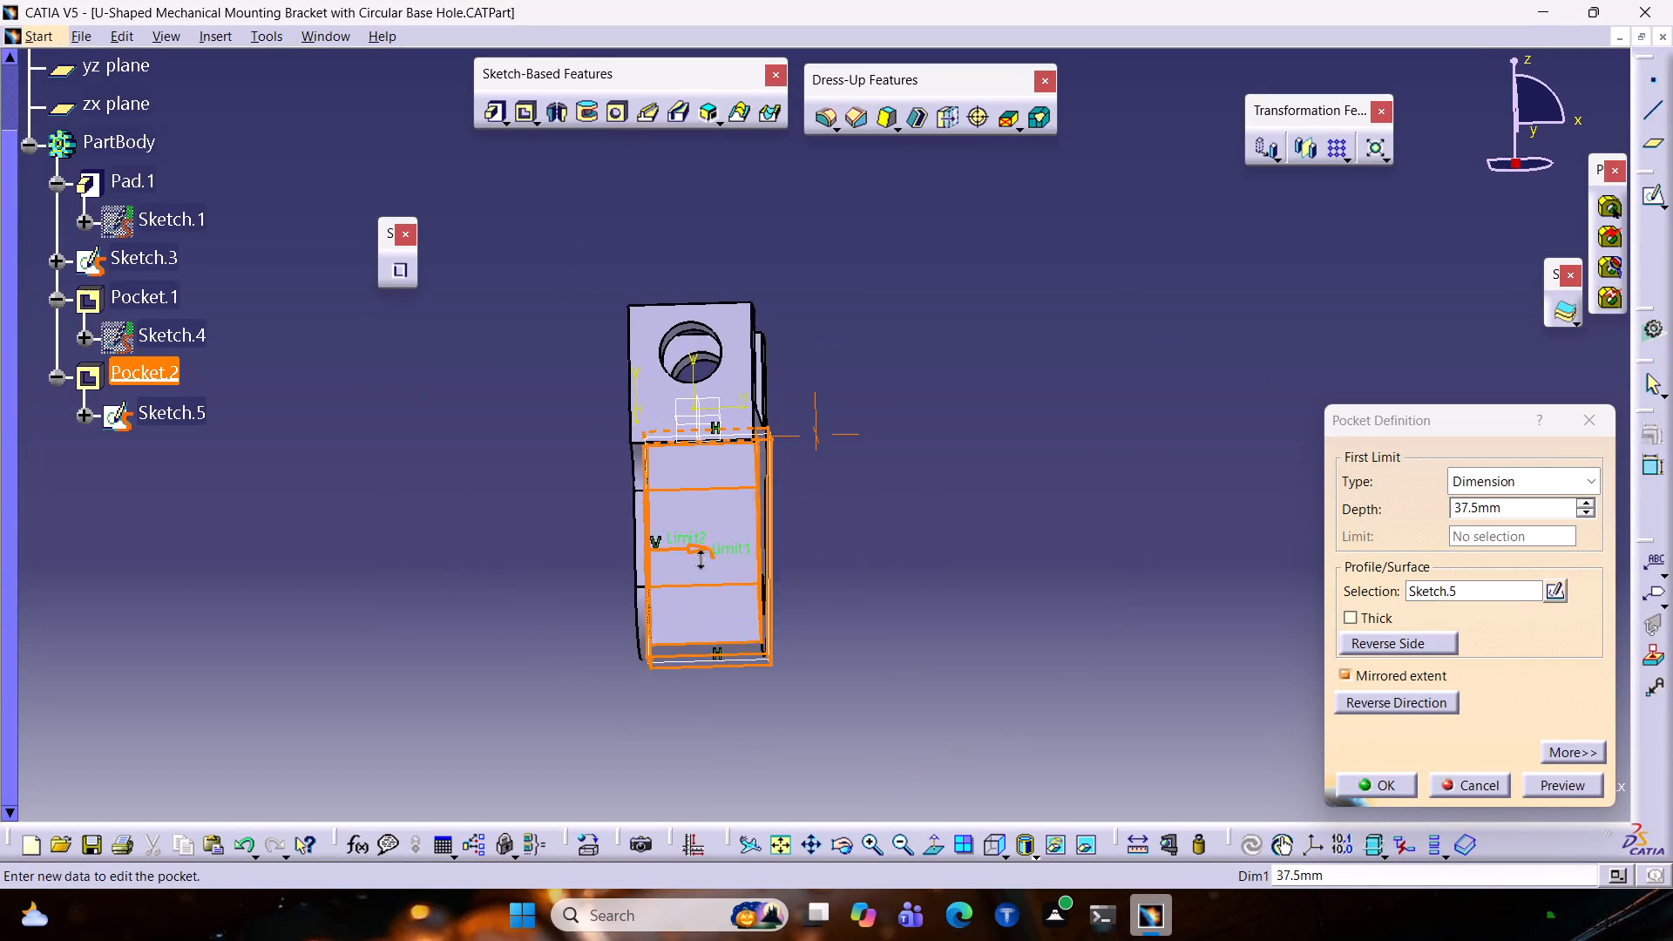
{"action": "middle_click_drag", "start_coordinate": [697, 555], "coordinate": [639, 555], "text": "ctrl"}
{"action": "middle_click_drag", "start_coordinate": [938, 659], "coordinate": [654, 630]}
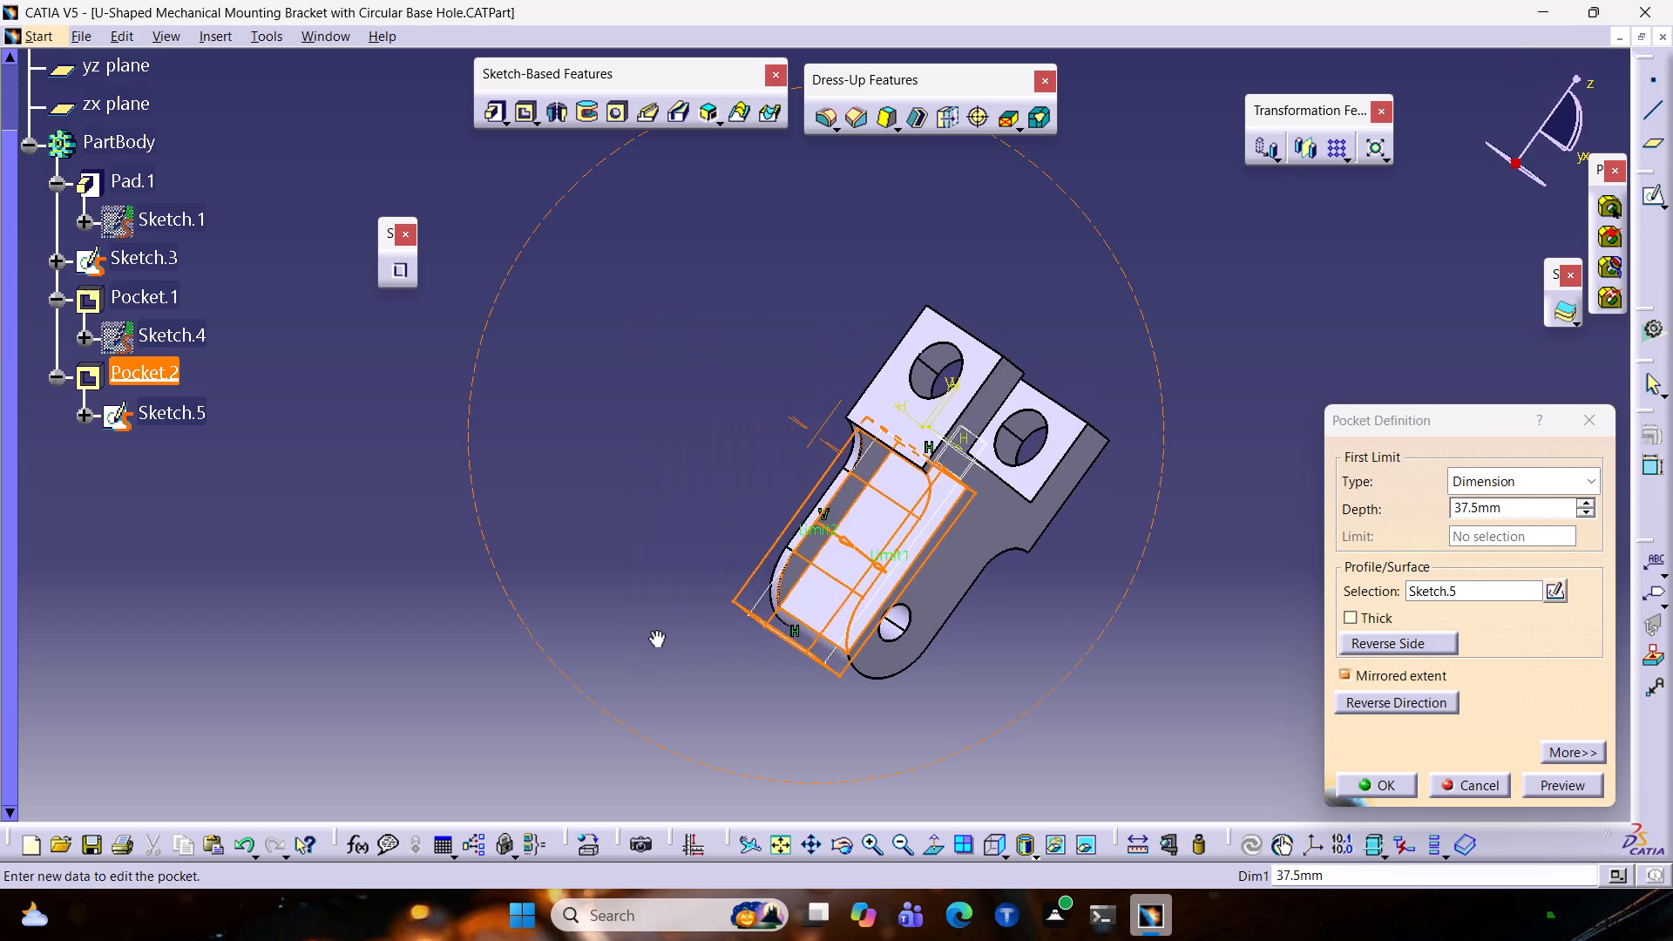
{"action": "middle_click_drag", "start_coordinate": [654, 630], "coordinate": [672, 612]}
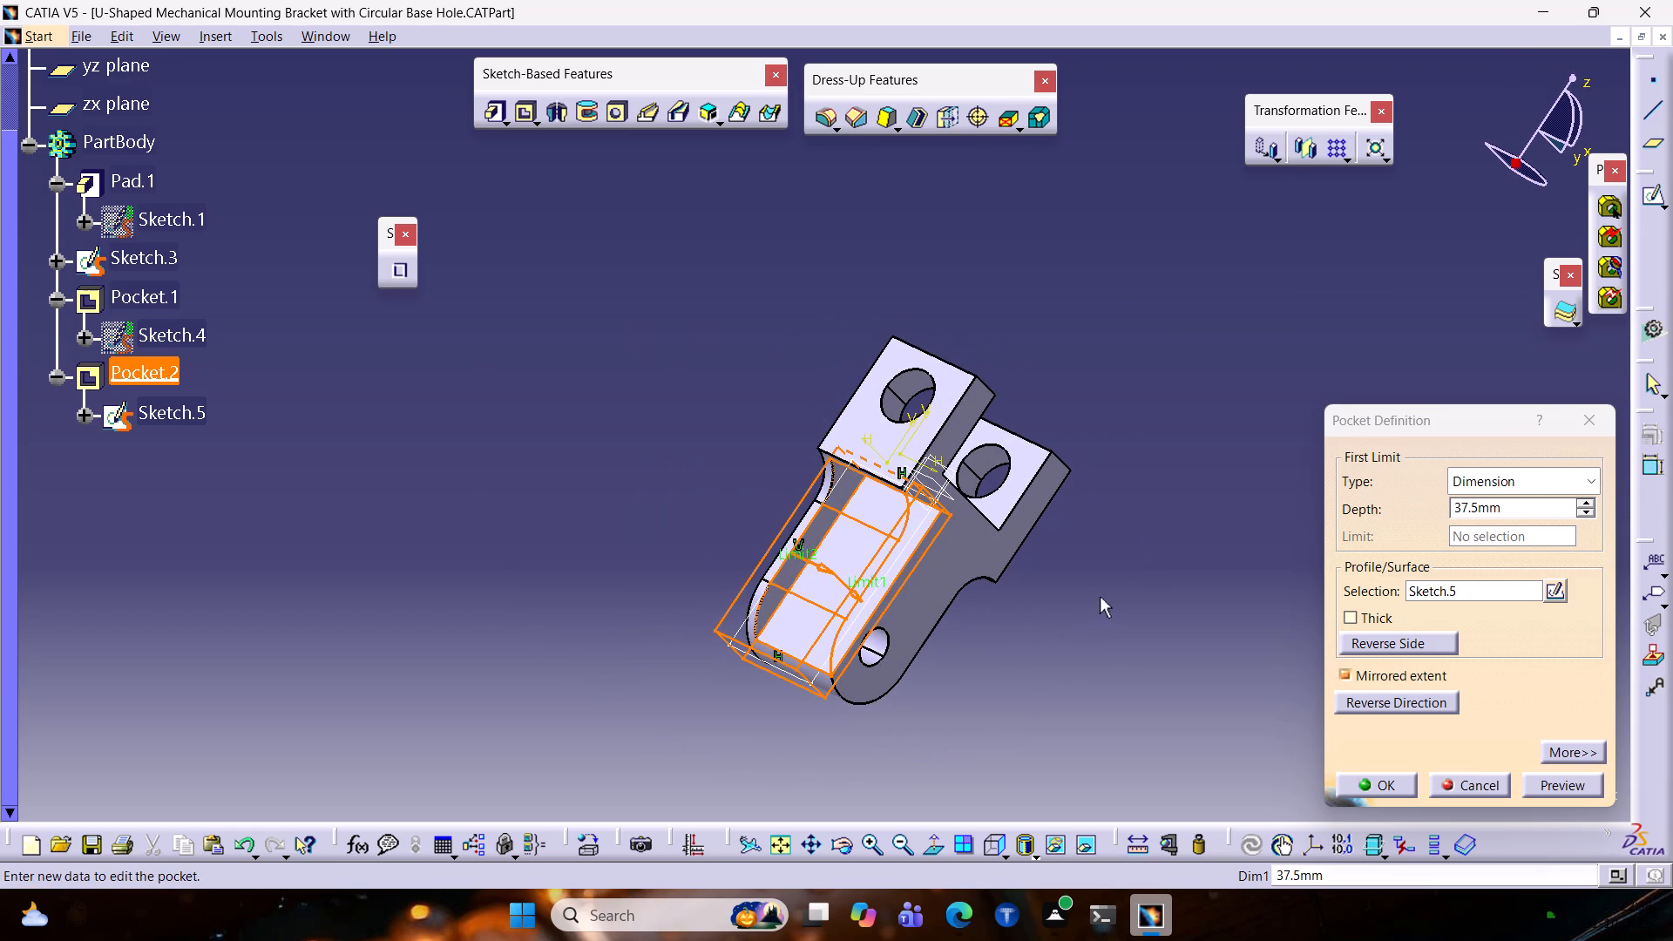
{"action": "left_click", "coordinate": [1100, 597]}
{"action": "left_click", "coordinate": [1125, 842]}
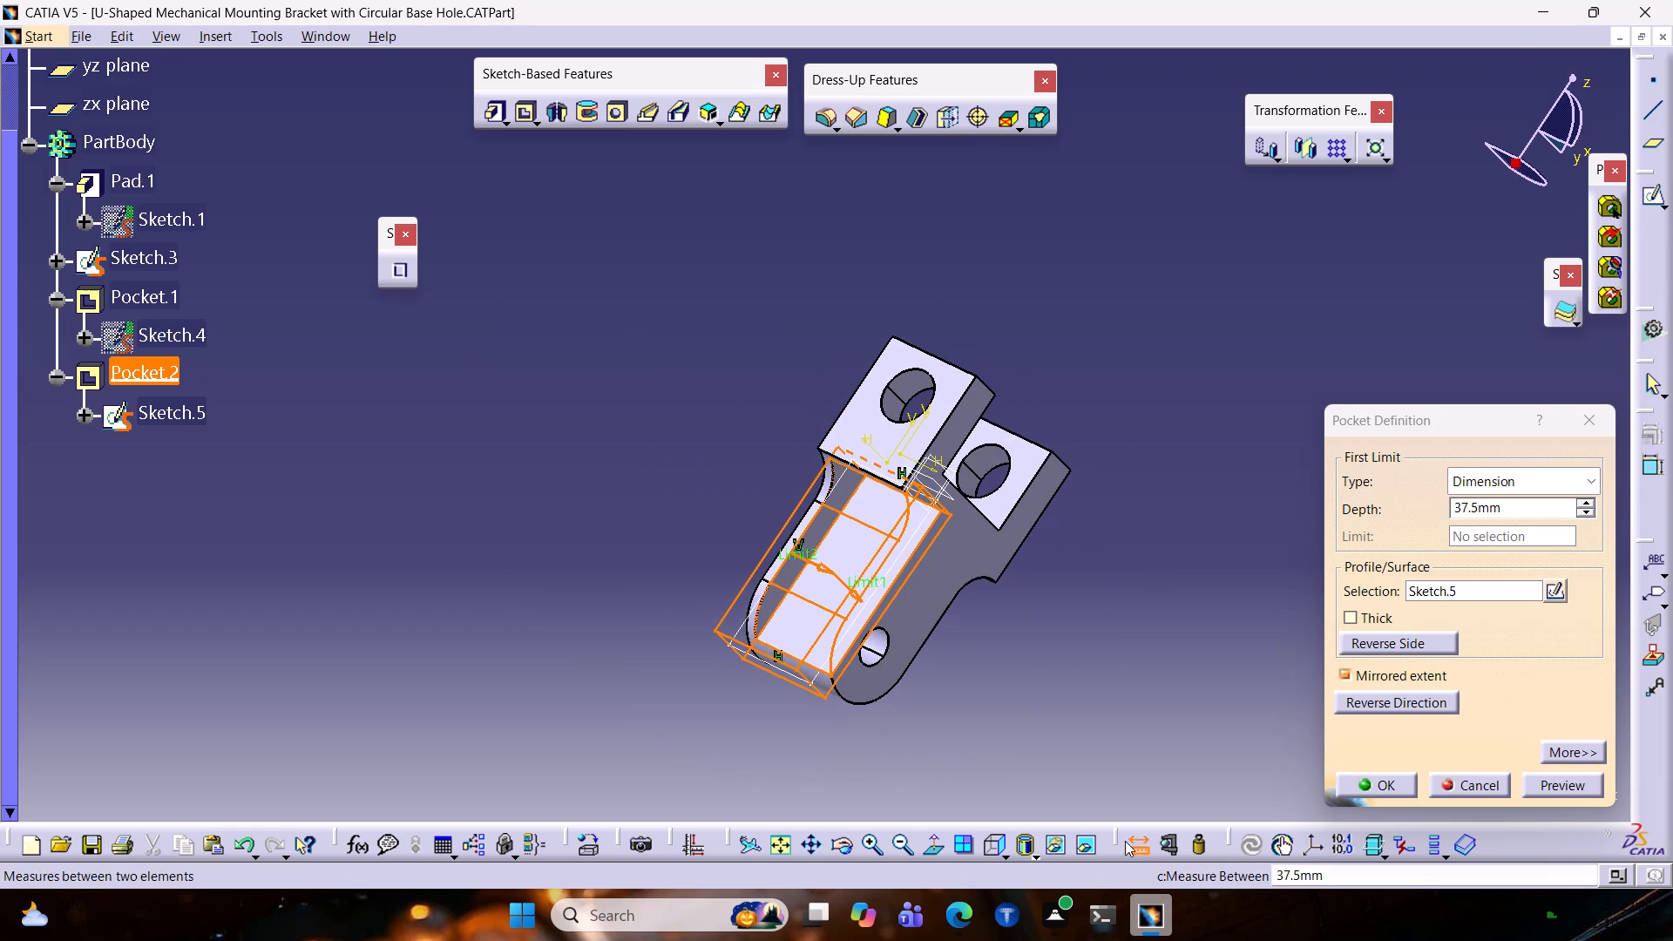
{"action": "left_click", "coordinate": [929, 641]}
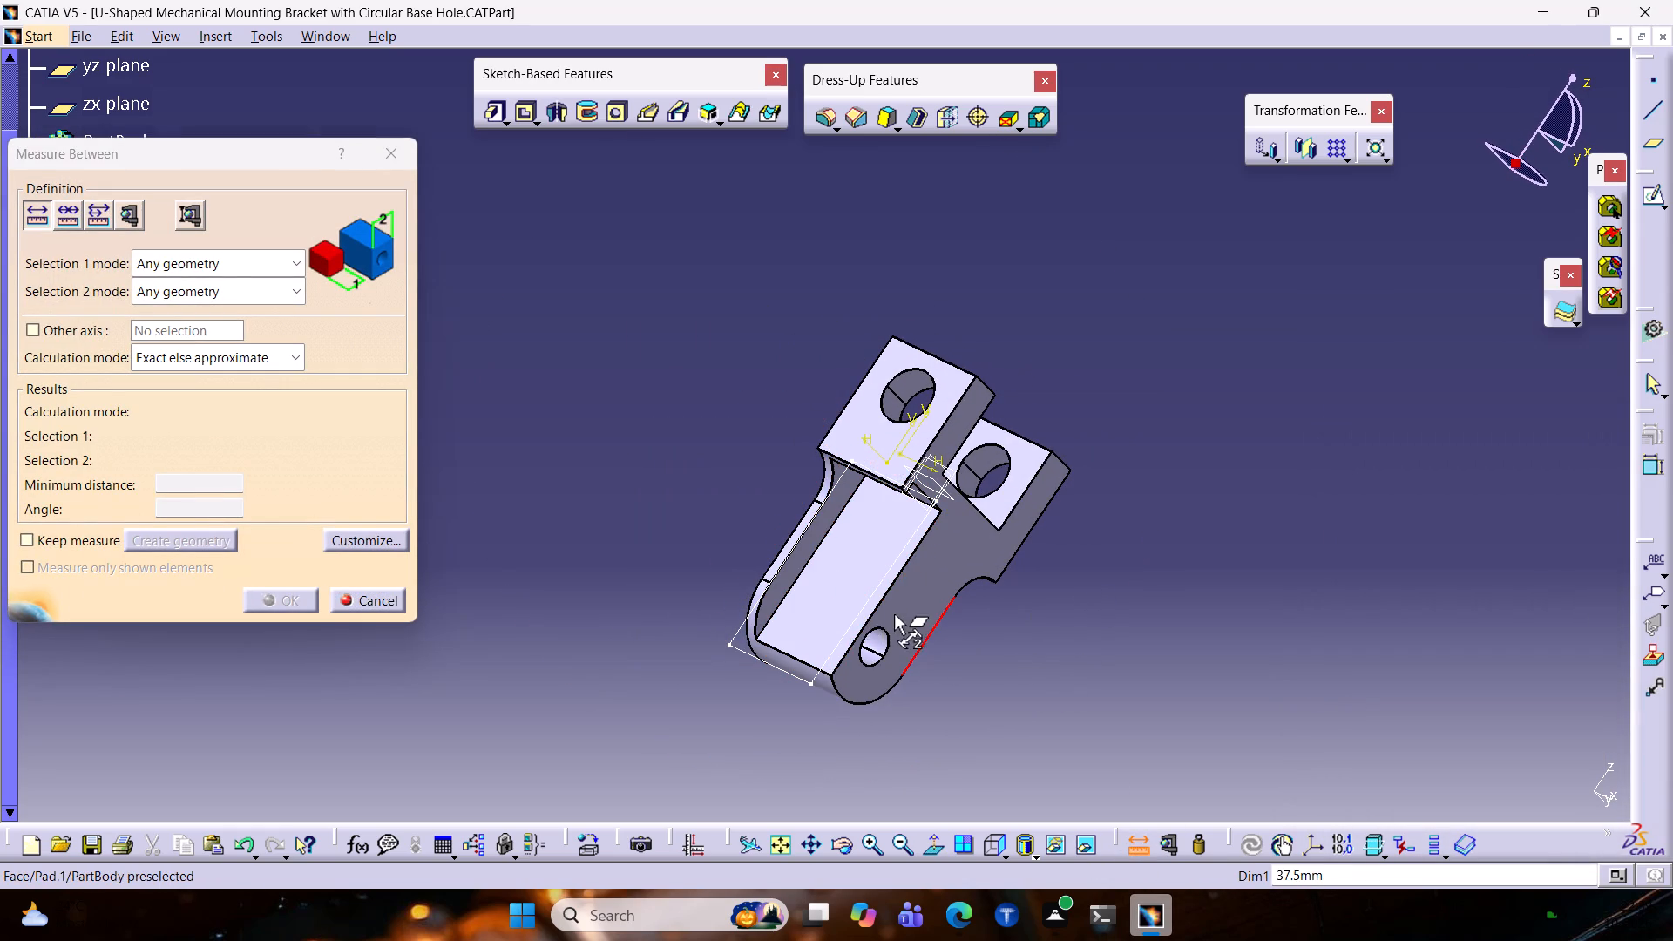
{"action": "left_click", "coordinate": [881, 600]}
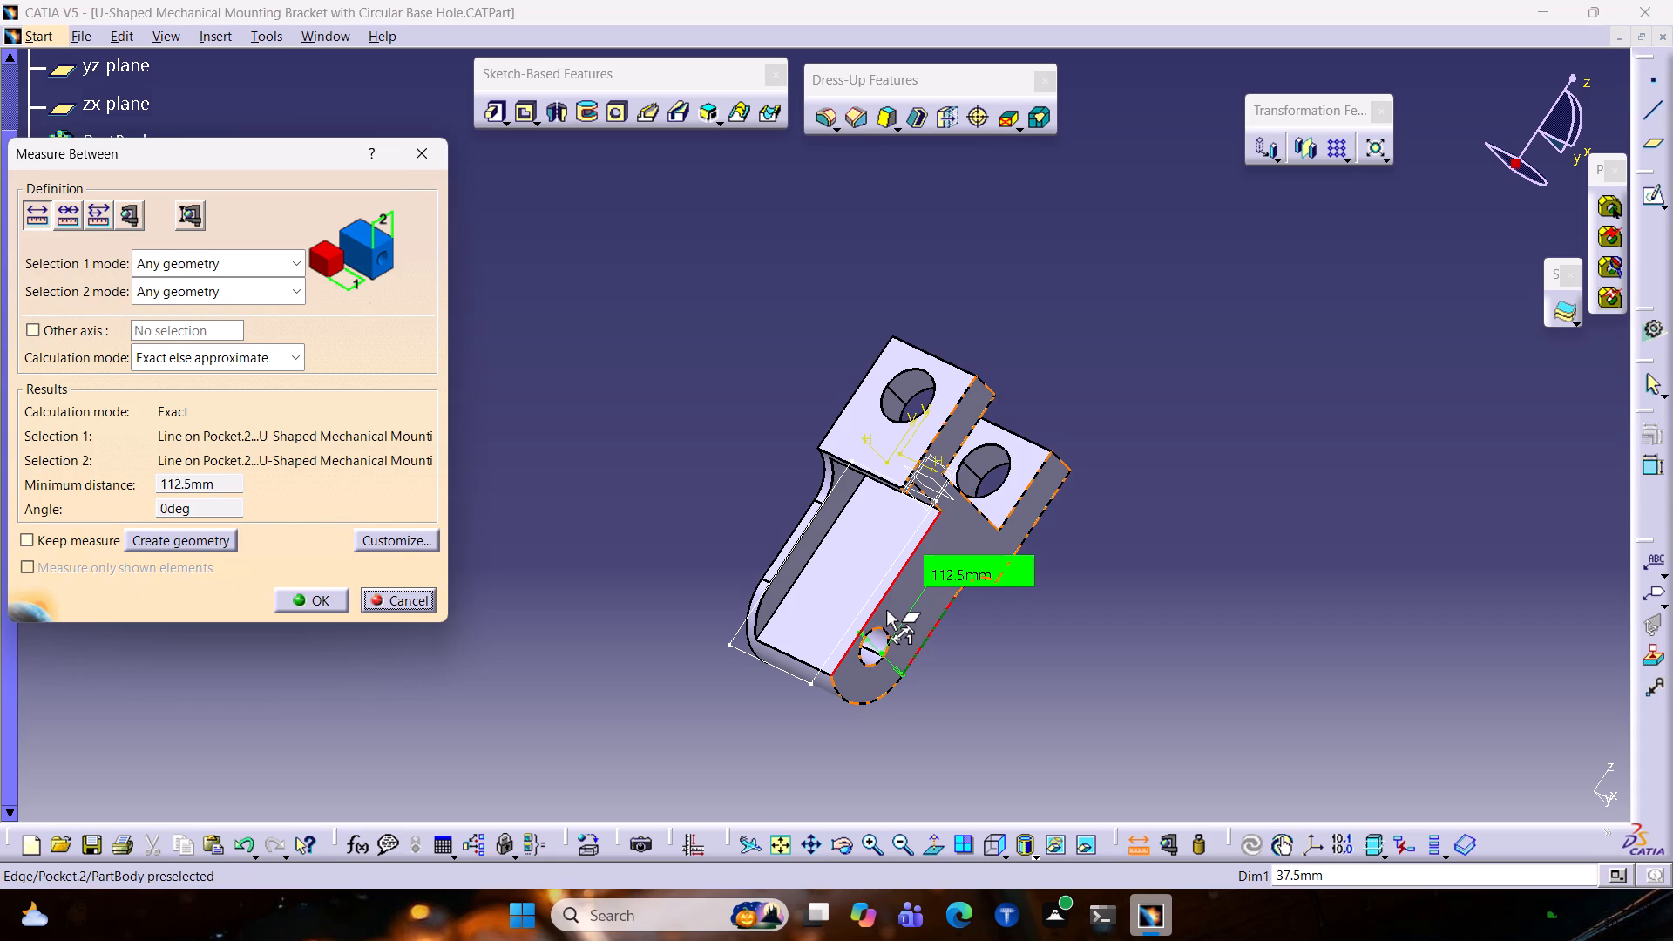
{"action": "key", "text": "Escape"}
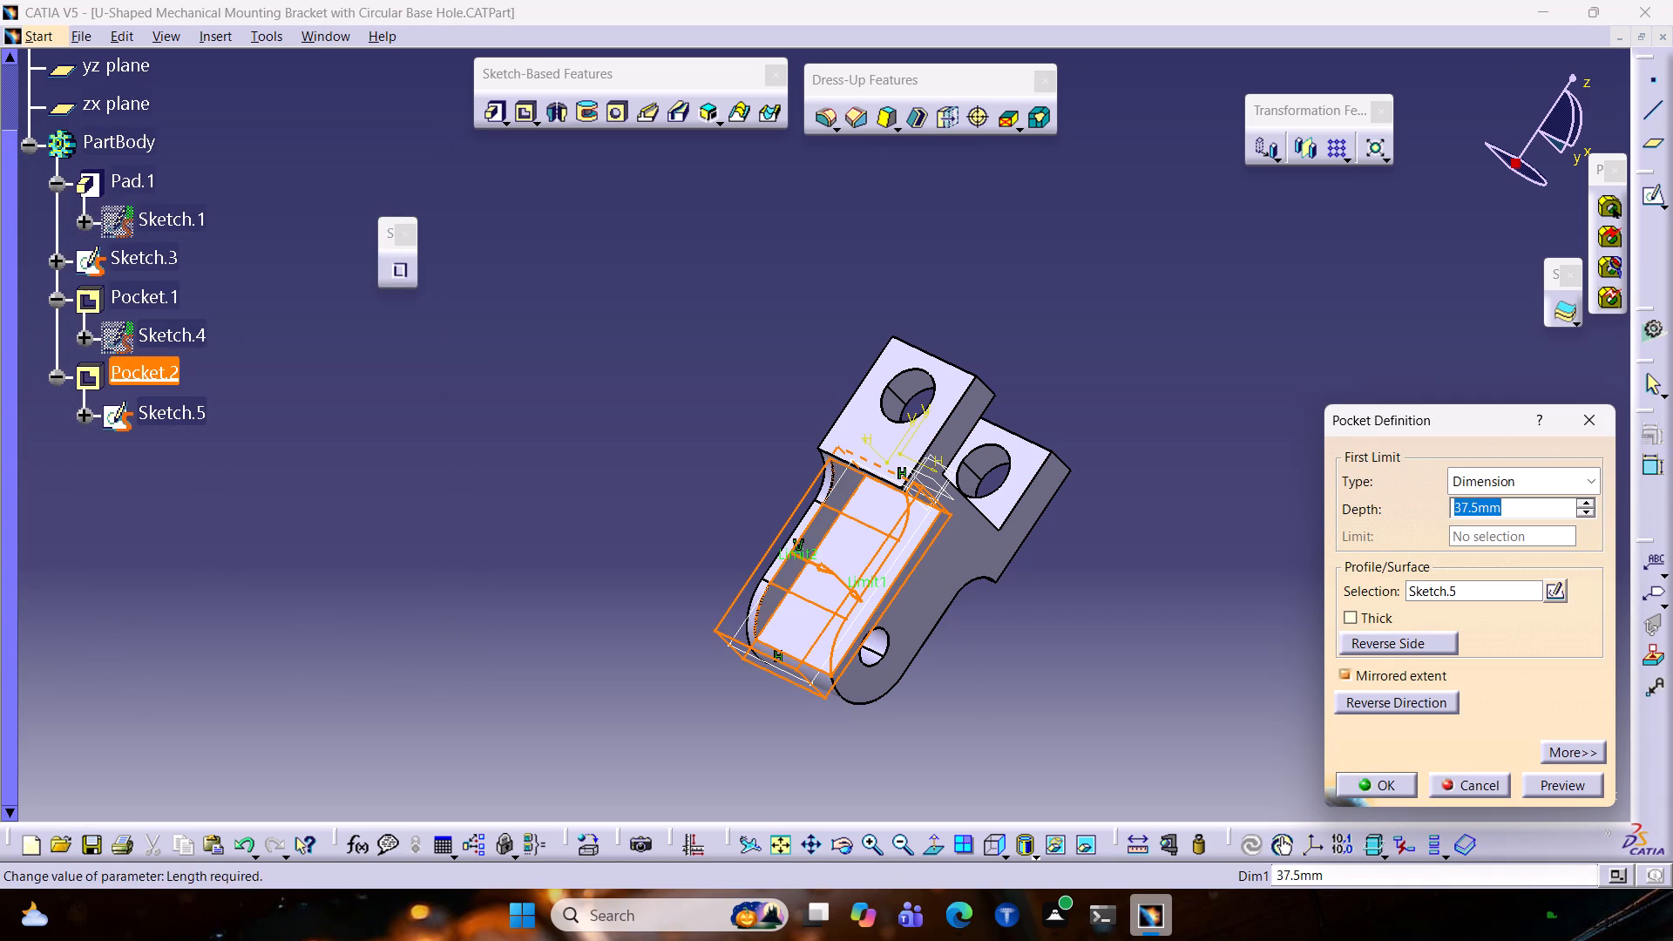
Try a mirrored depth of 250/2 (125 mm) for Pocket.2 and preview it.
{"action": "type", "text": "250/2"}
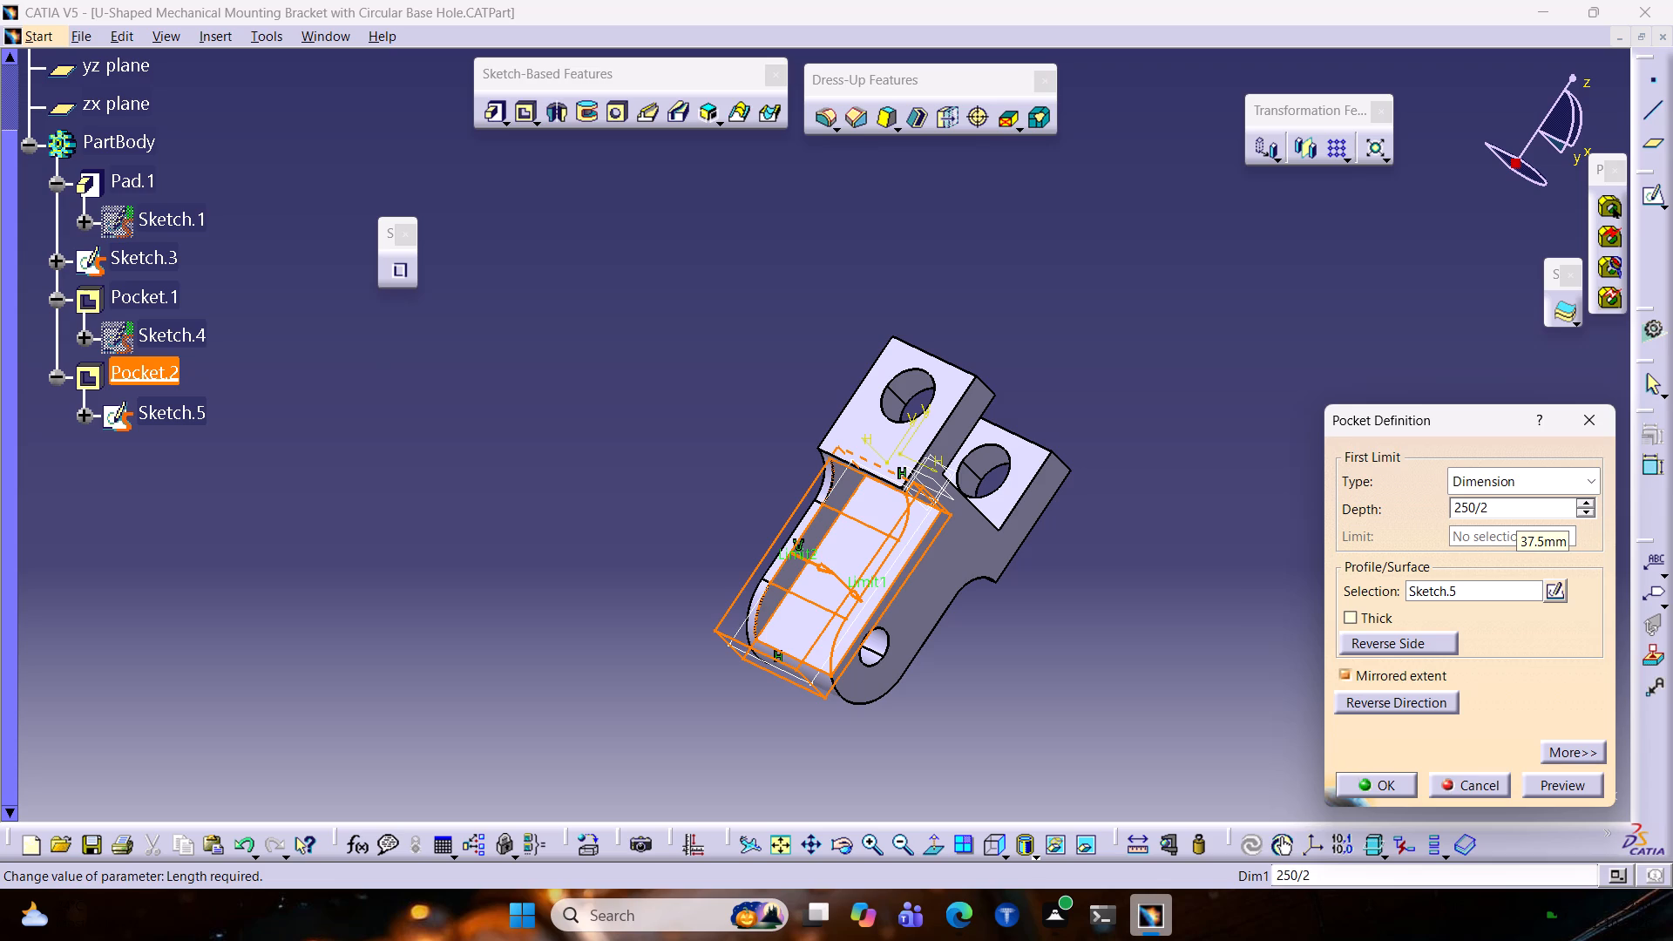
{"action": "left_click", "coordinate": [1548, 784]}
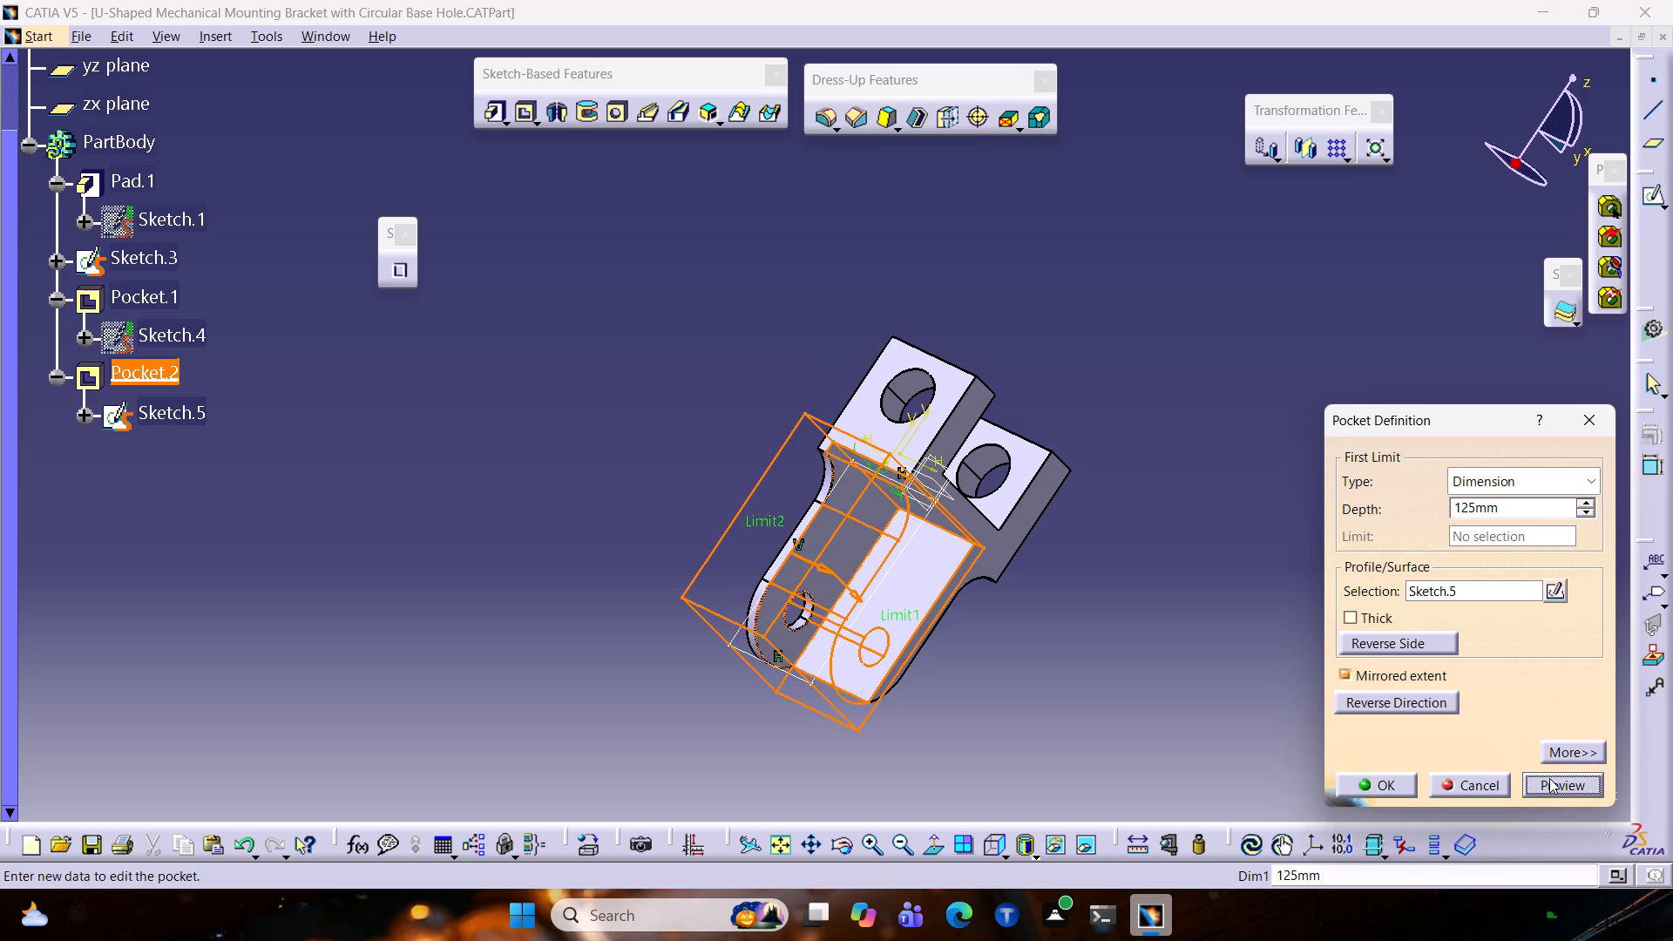
Set Pocket.2's depth to 250 mm with mirrored extent kept on, and apply the edit.
{"action": "left_click_drag", "start_coordinate": [1507, 503], "coordinate": [1360, 508]}
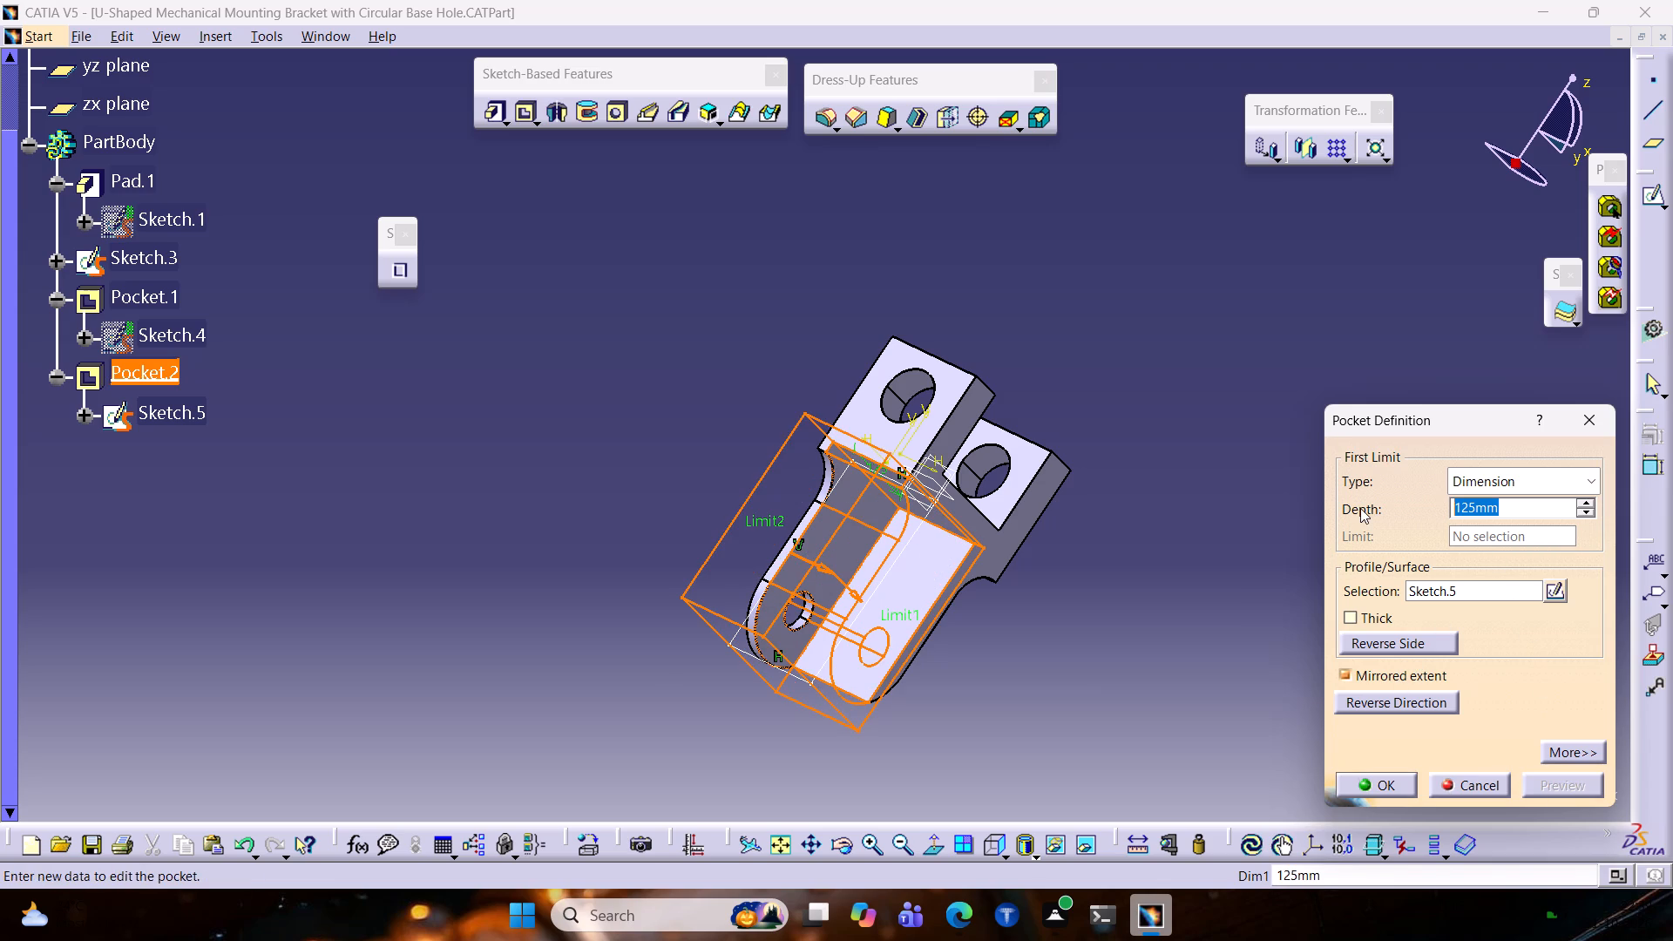
{"action": "type", "text": "250"}
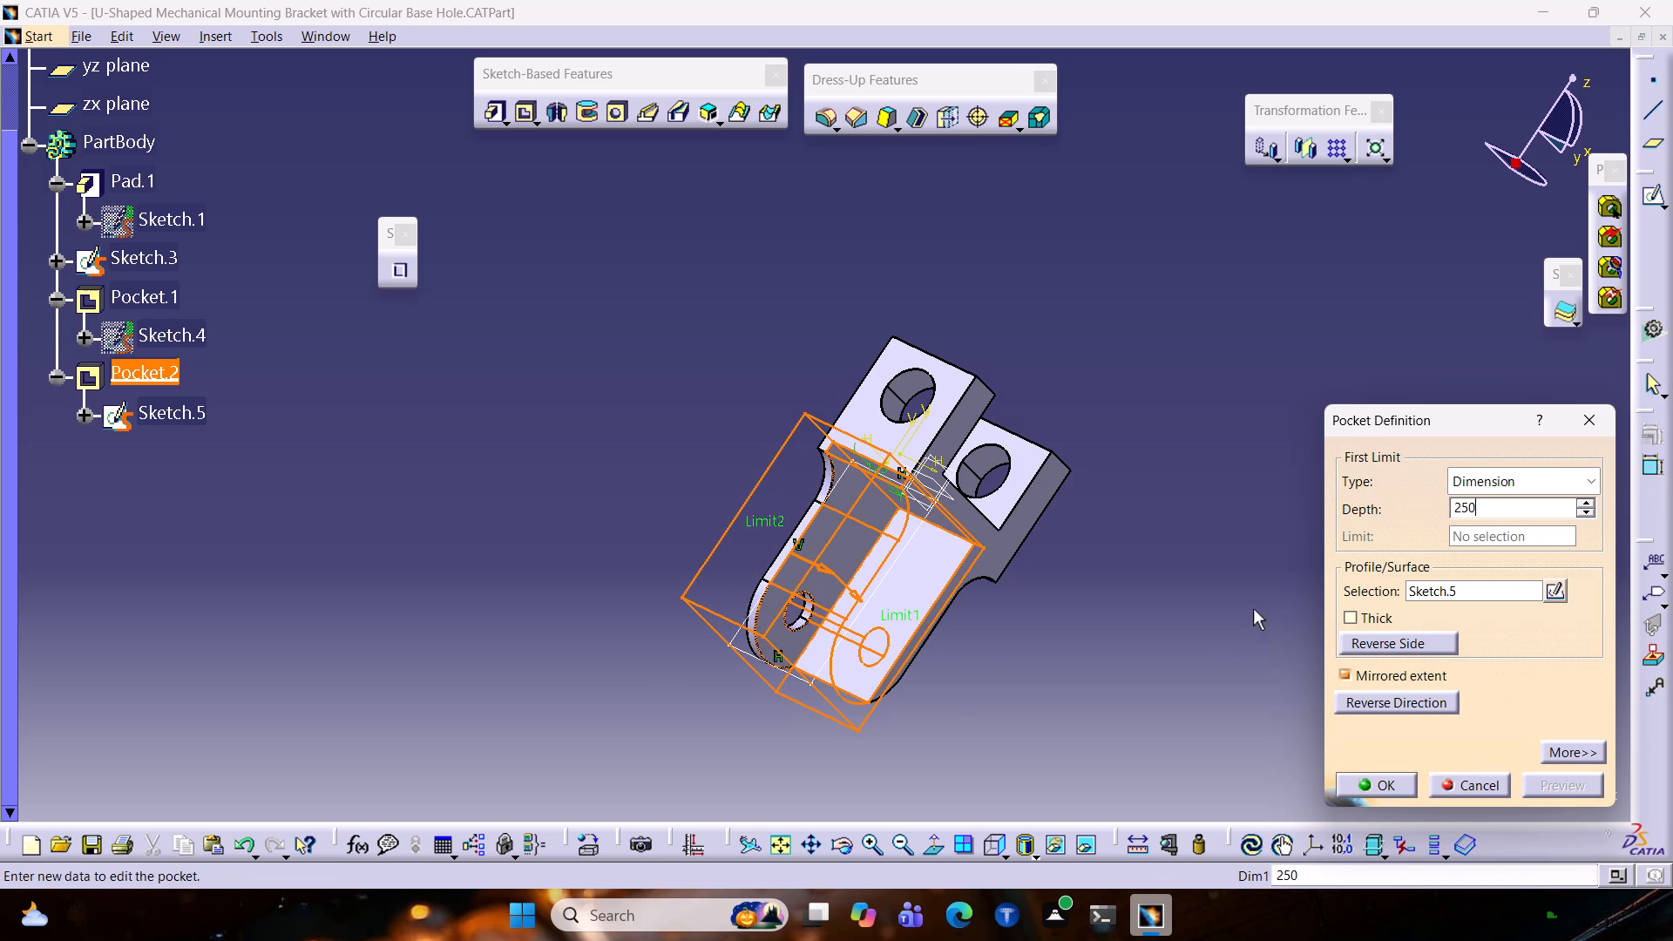
{"action": "left_click", "coordinate": [1211, 644]}
{"action": "left_click", "coordinate": [1558, 795]}
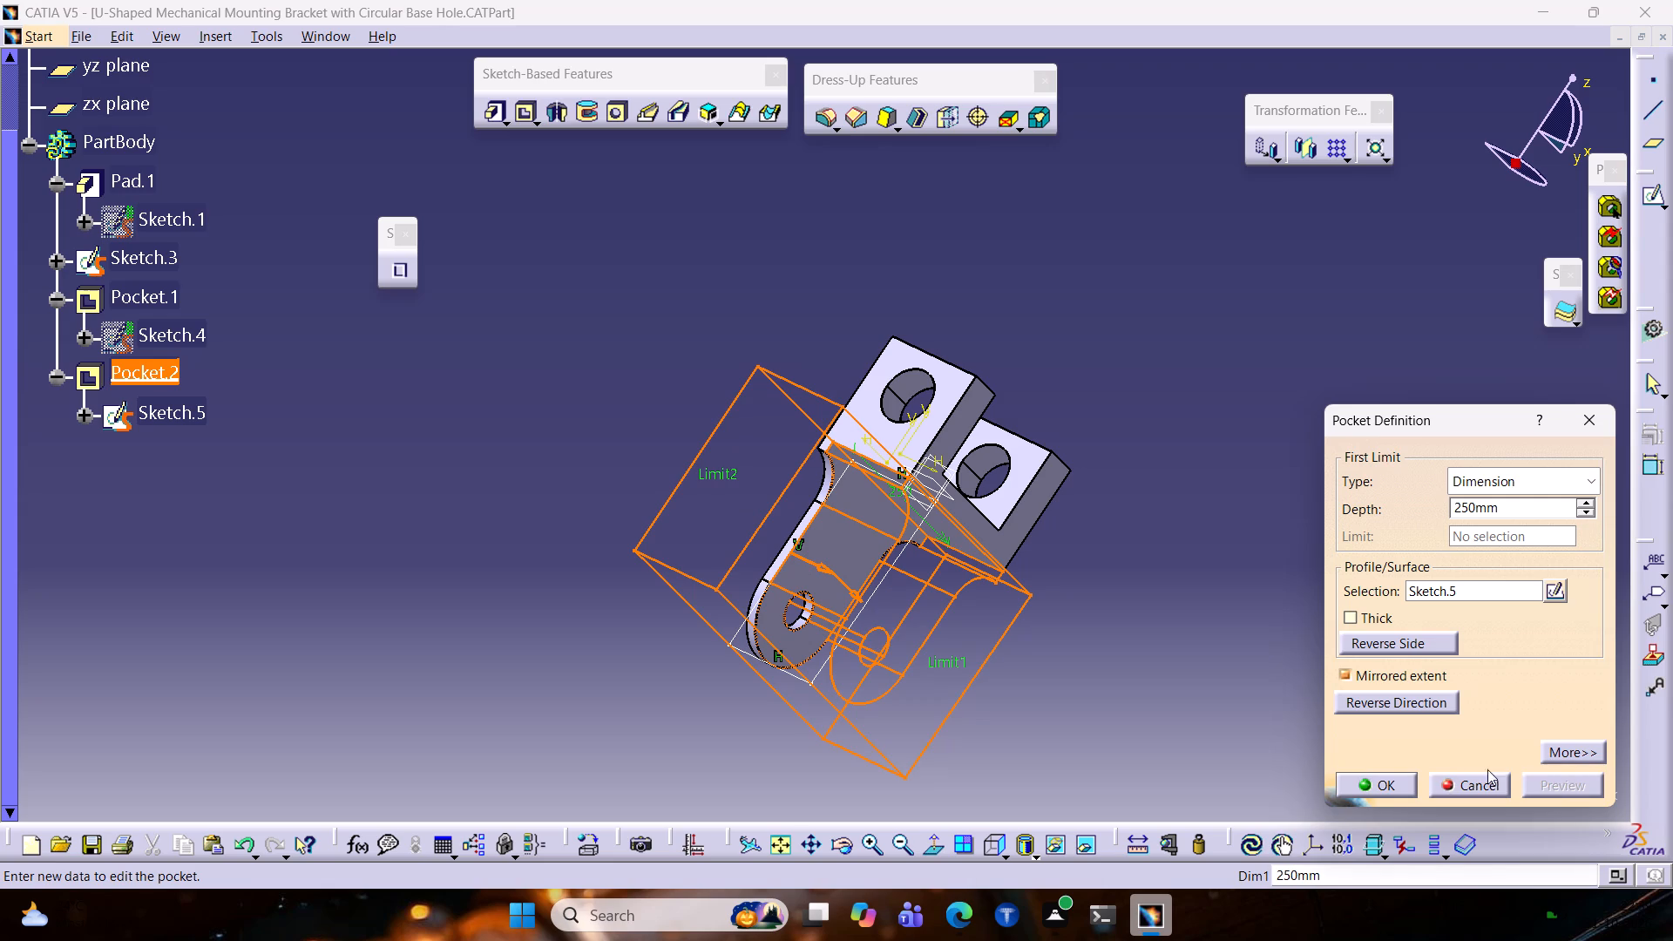
{"action": "left_click", "coordinate": [1386, 782]}
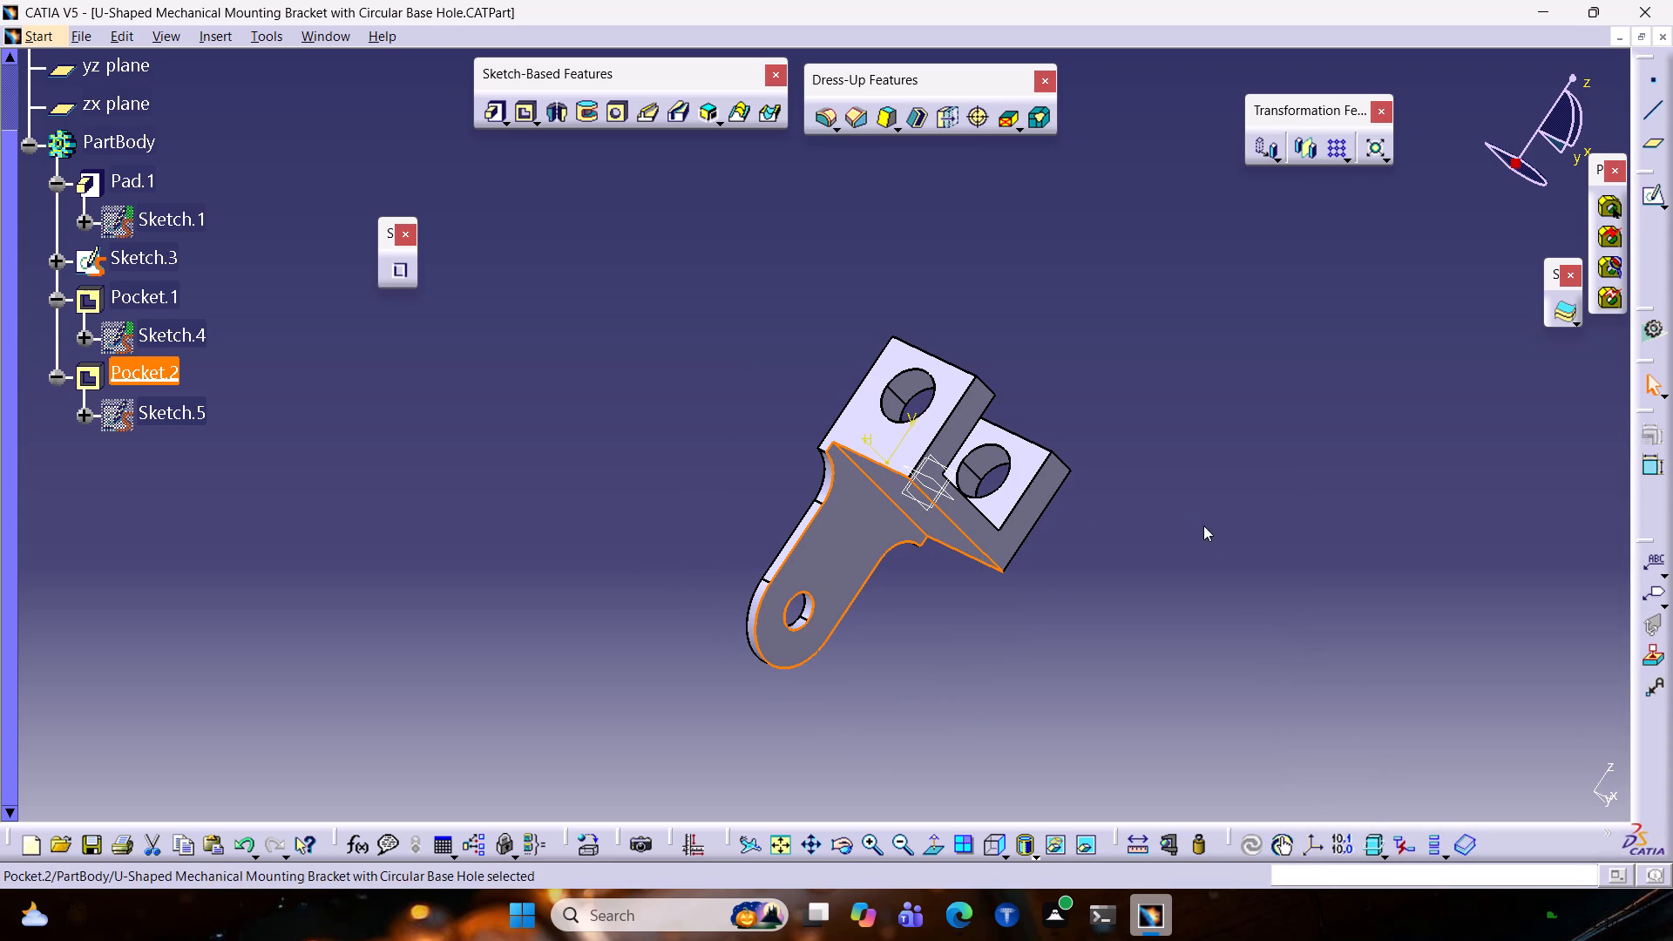
Inspect the cut lower plate from several angles, including the standard top view and a side view of its thickness.
{"action": "left_click", "coordinate": [1203, 525]}
{"action": "middle_click_drag", "start_coordinate": [1134, 600], "coordinate": [1097, 592]}
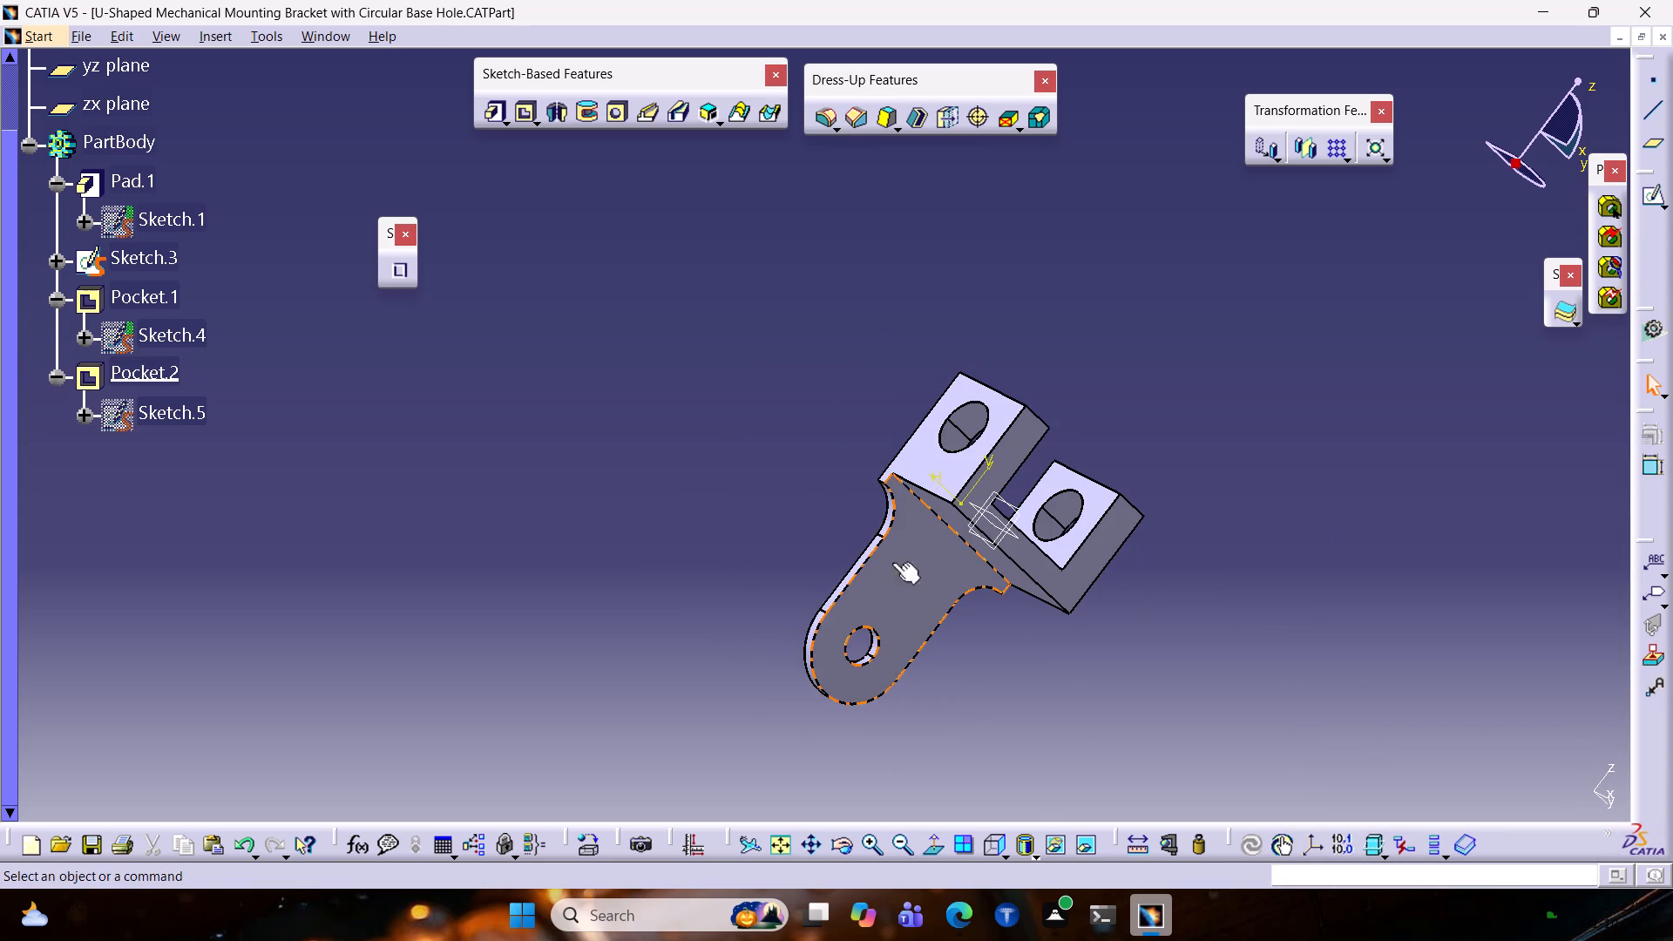
{"action": "middle_click_drag", "start_coordinate": [1237, 539], "coordinate": [1066, 567], "text": "ctrl"}
{"action": "middle_click_drag", "start_coordinate": [1066, 567], "coordinate": [1025, 582], "text": "ctrl"}
{"action": "middle_click_drag", "start_coordinate": [1093, 550], "coordinate": [749, 498]}
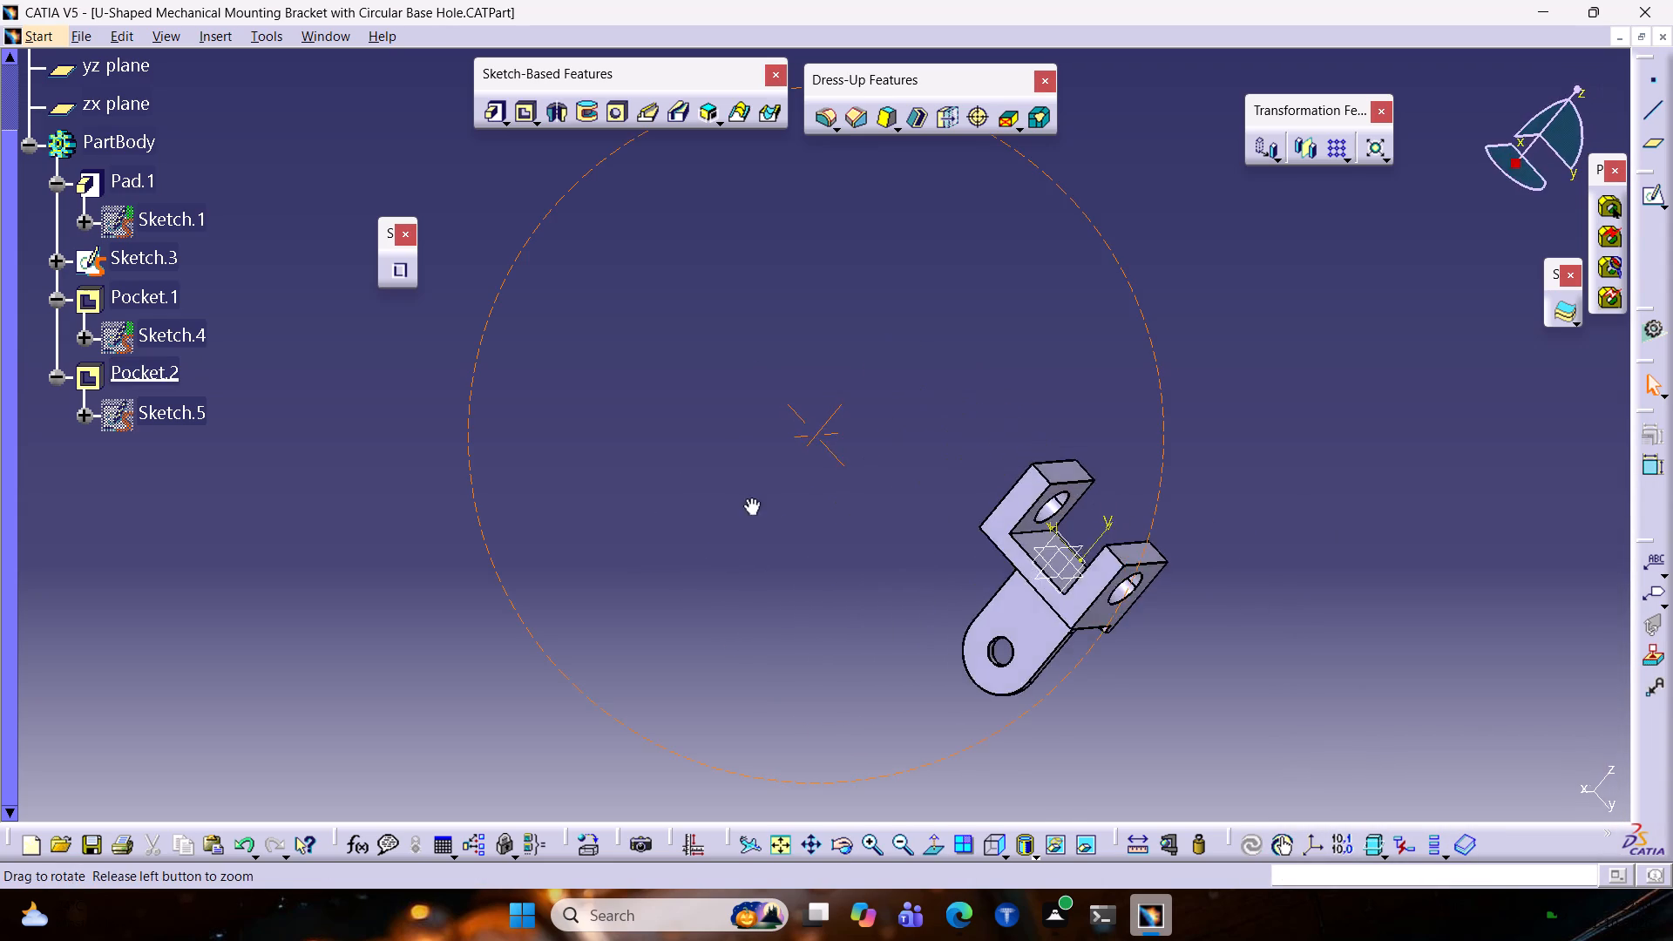
{"action": "middle_click_drag", "start_coordinate": [749, 498], "coordinate": [769, 478]}
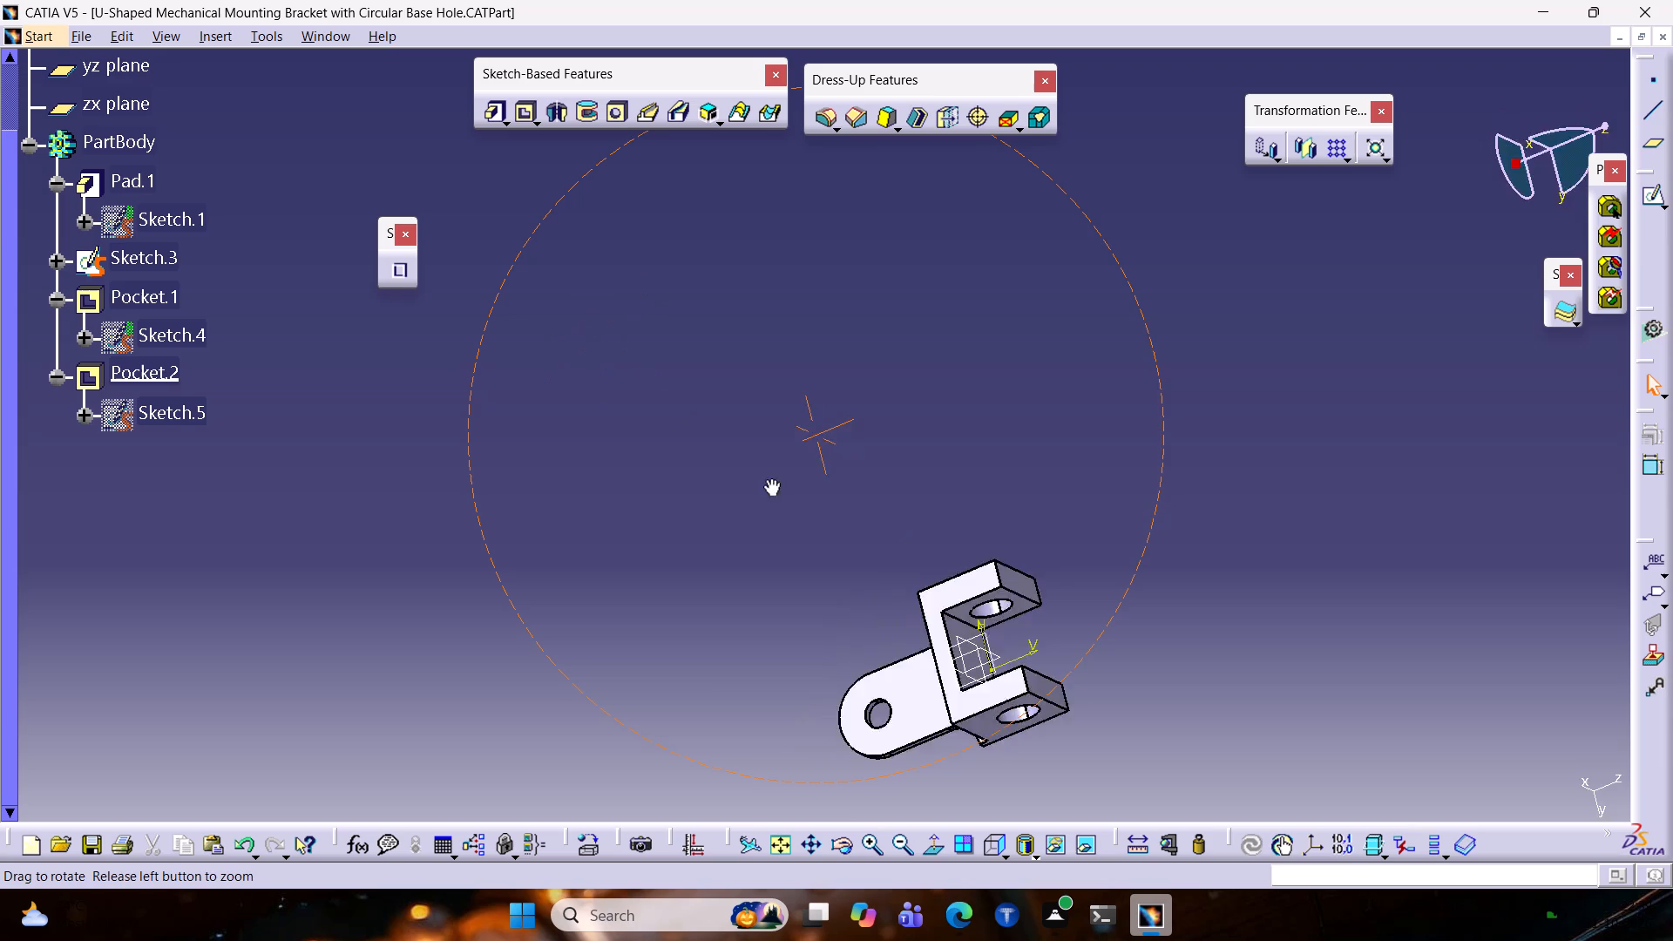
{"action": "middle_click_drag", "start_coordinate": [769, 478], "coordinate": [1160, 352]}
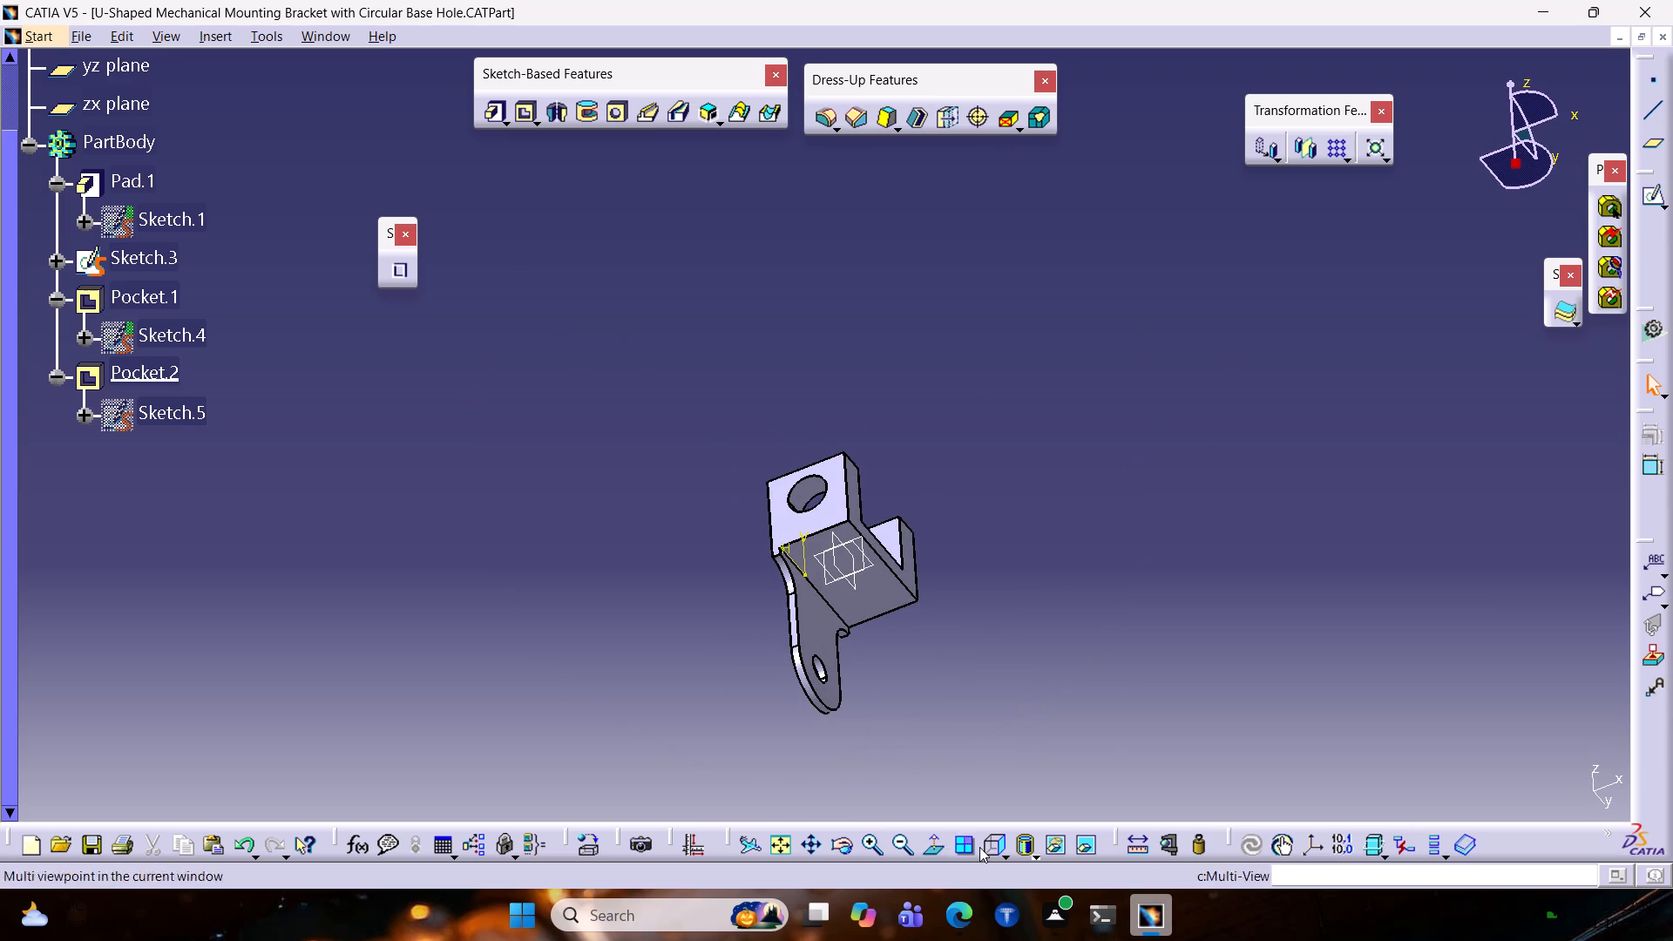
{"action": "left_click", "coordinate": [1001, 852]}
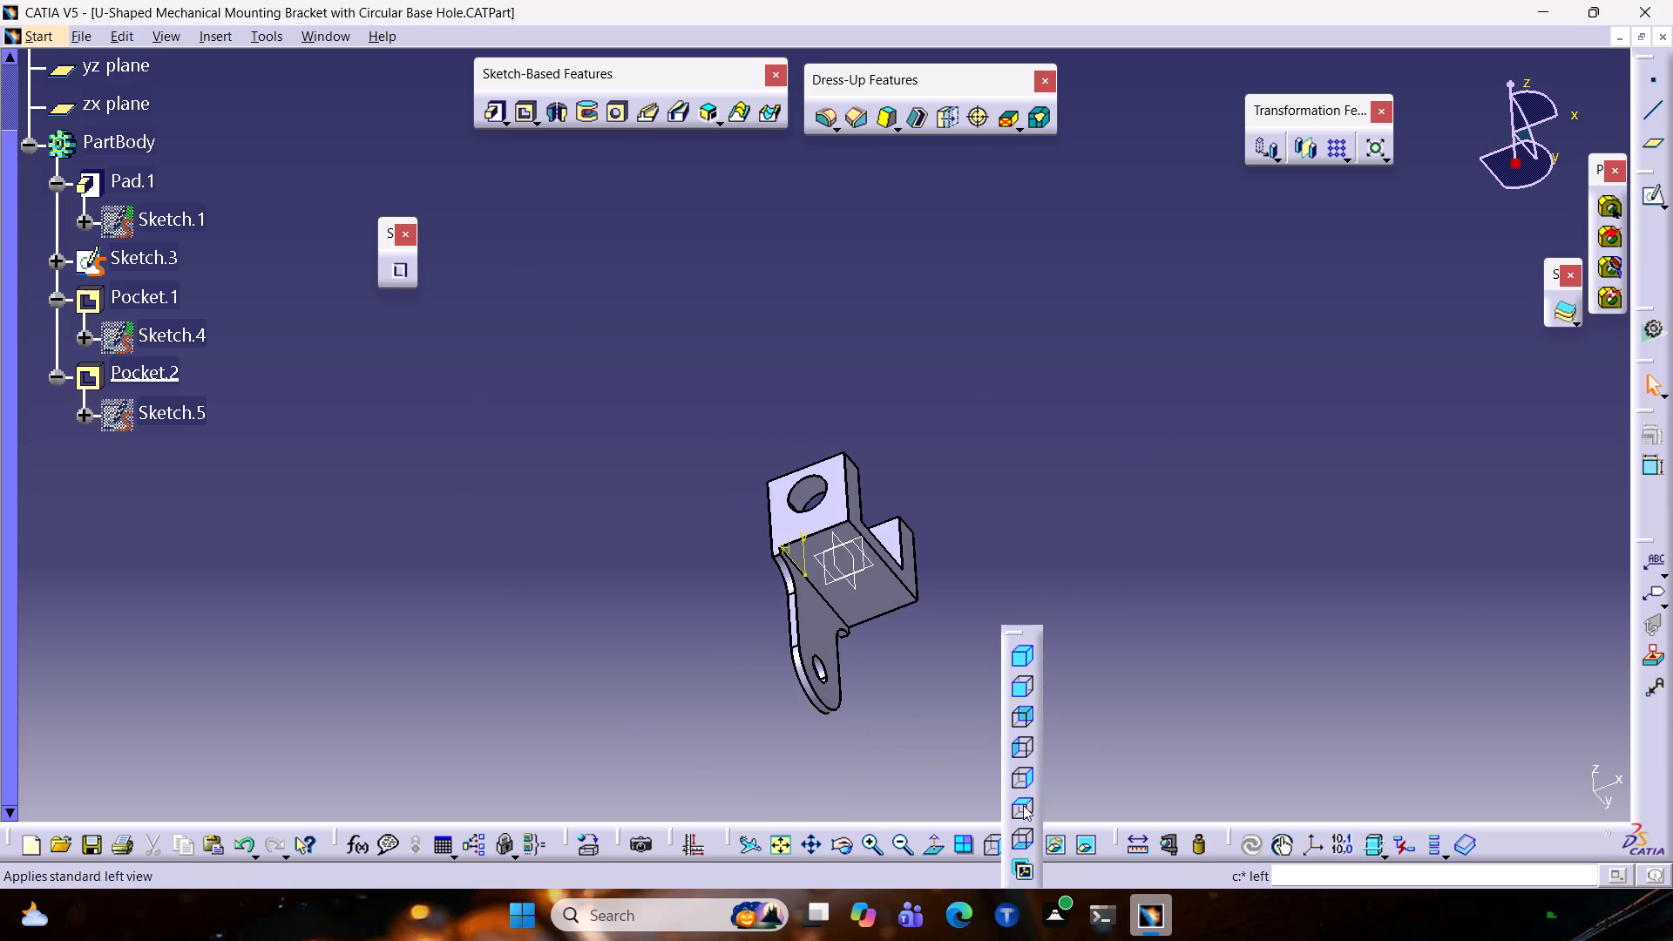
{"action": "left_click", "coordinate": [1023, 805]}
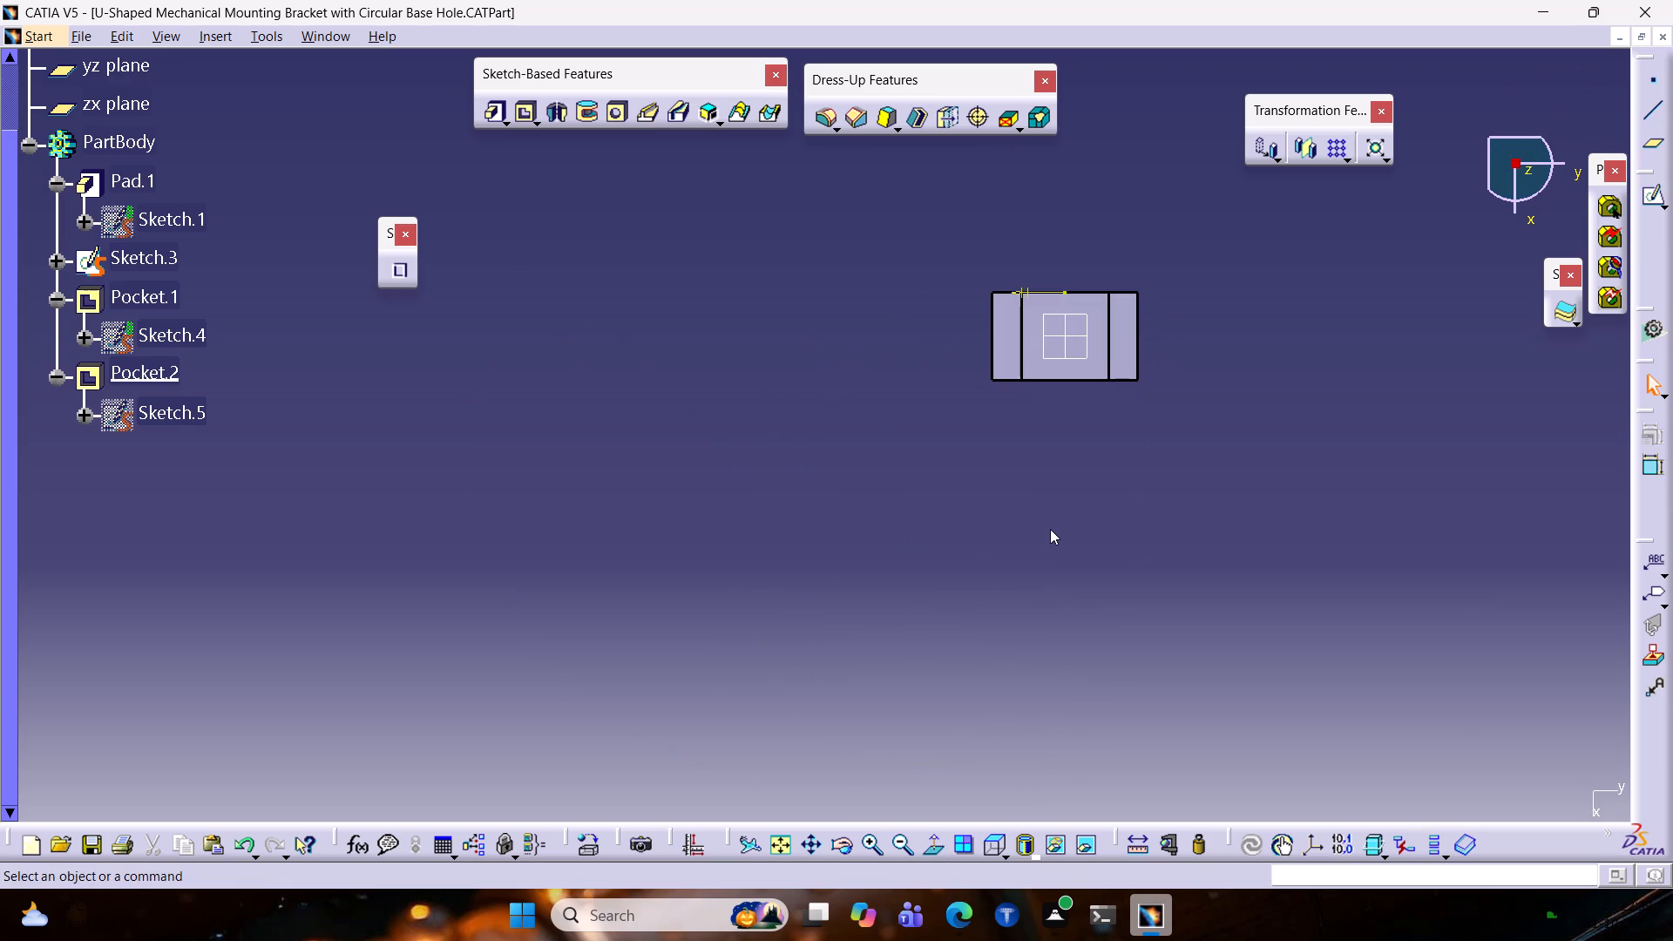
{"action": "middle_click_drag", "start_coordinate": [1109, 497], "coordinate": [753, 604]}
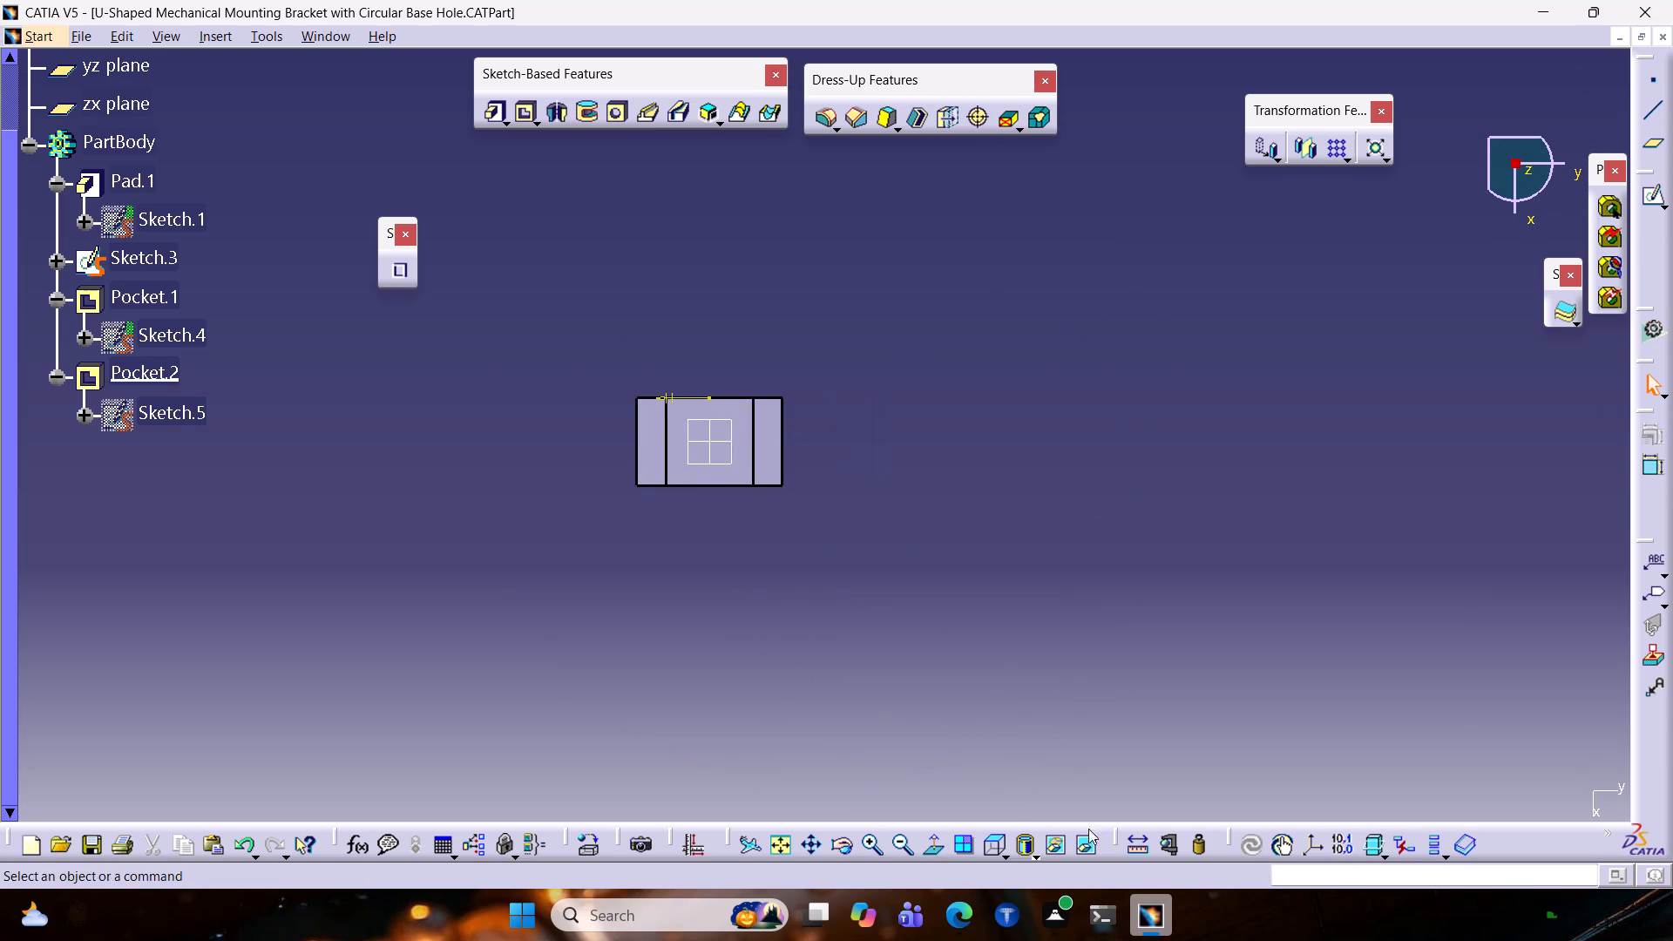
{"action": "left_click", "coordinate": [997, 849]}
{"action": "left_click", "coordinate": [1008, 856]}
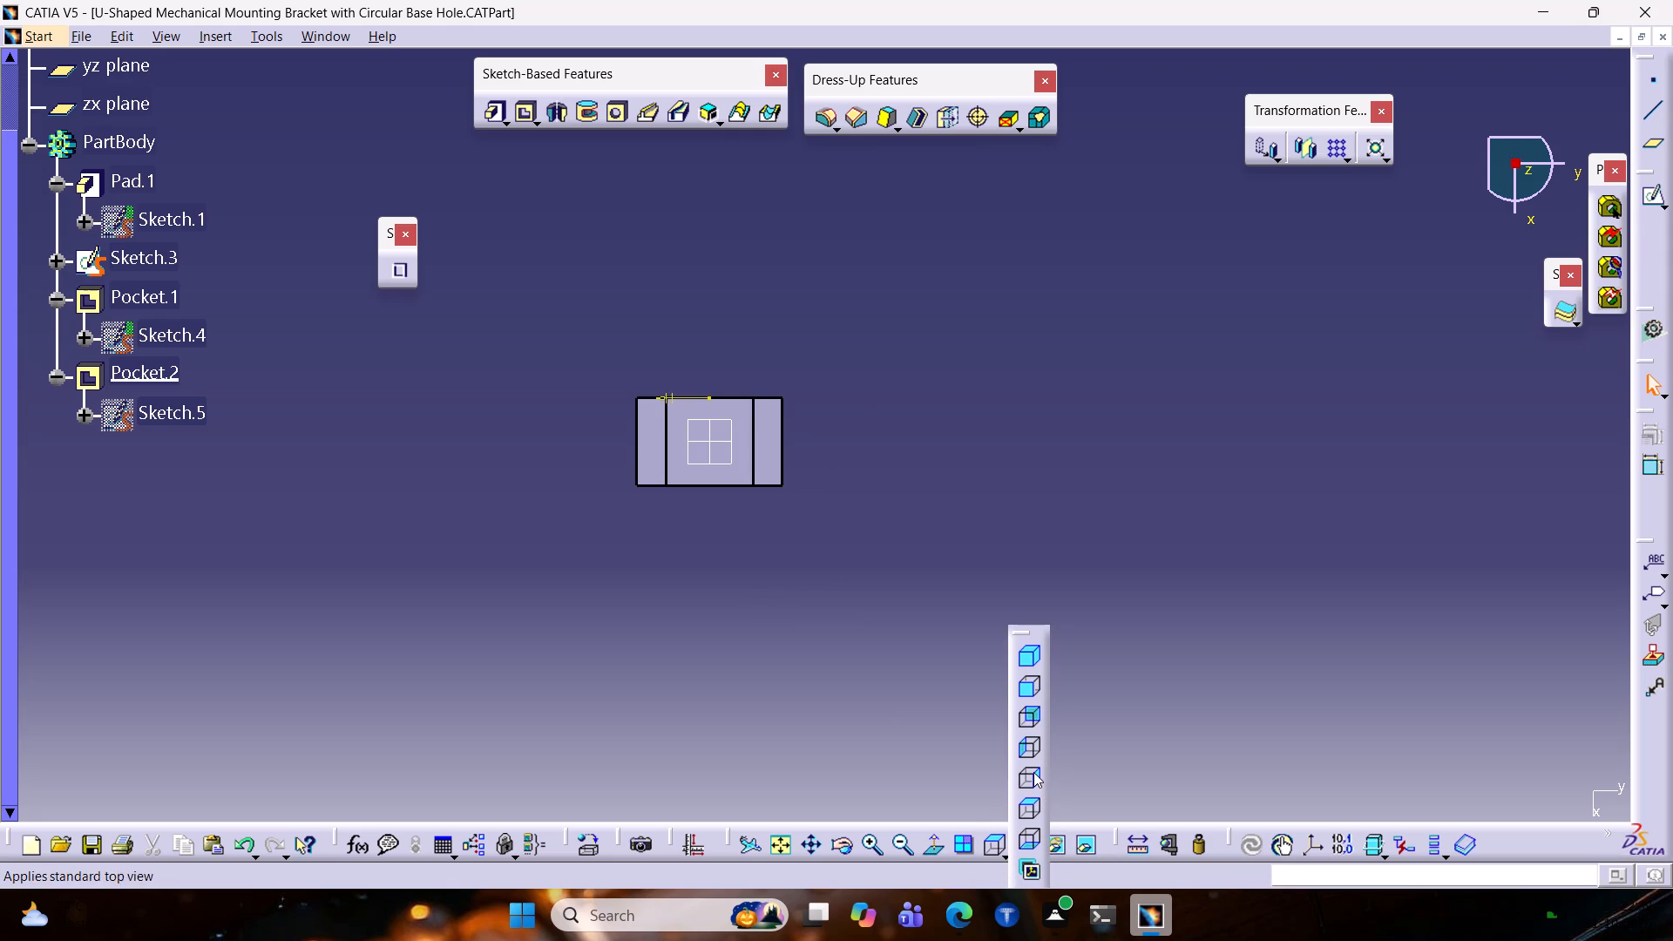
{"action": "left_click", "coordinate": [1033, 772]}
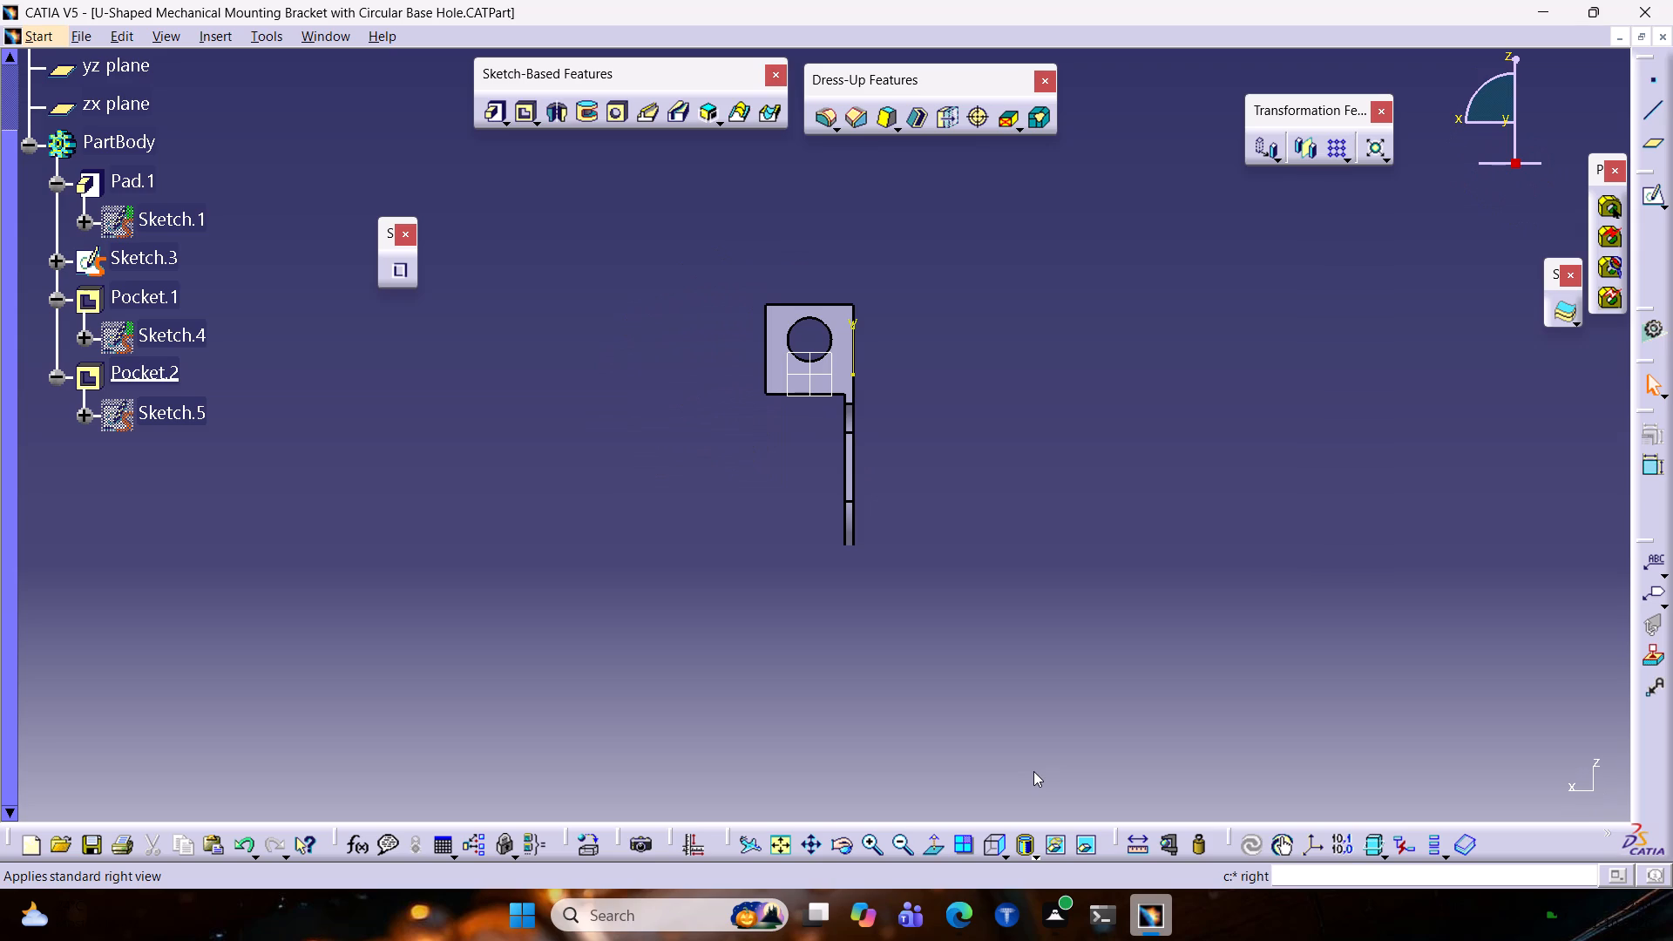
Minimize the bracket part and open the existing part ortho 1.CATPart for comparison.
{"action": "left_click", "coordinate": [1622, 37]}
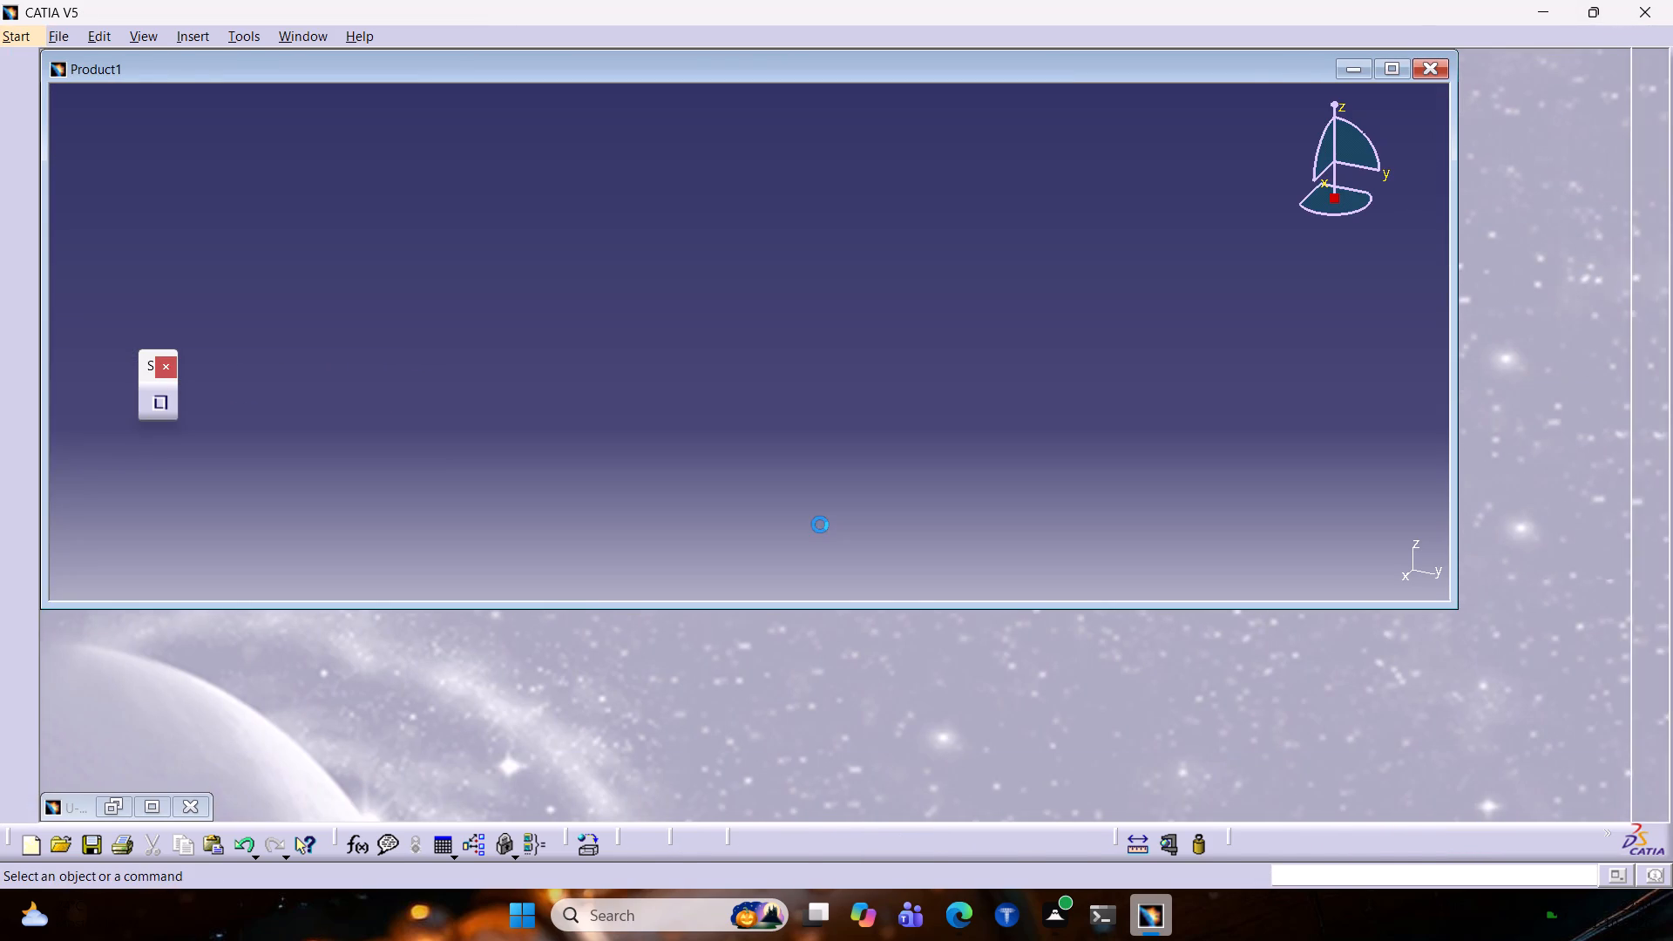
{"action": "middle_click_drag", "start_coordinate": [675, 354], "coordinate": [654, 418], "text": "ctrl"}
{"action": "scroll", "coordinate": [654, 421], "scroll_direction": "down", "scroll_amount": 1}
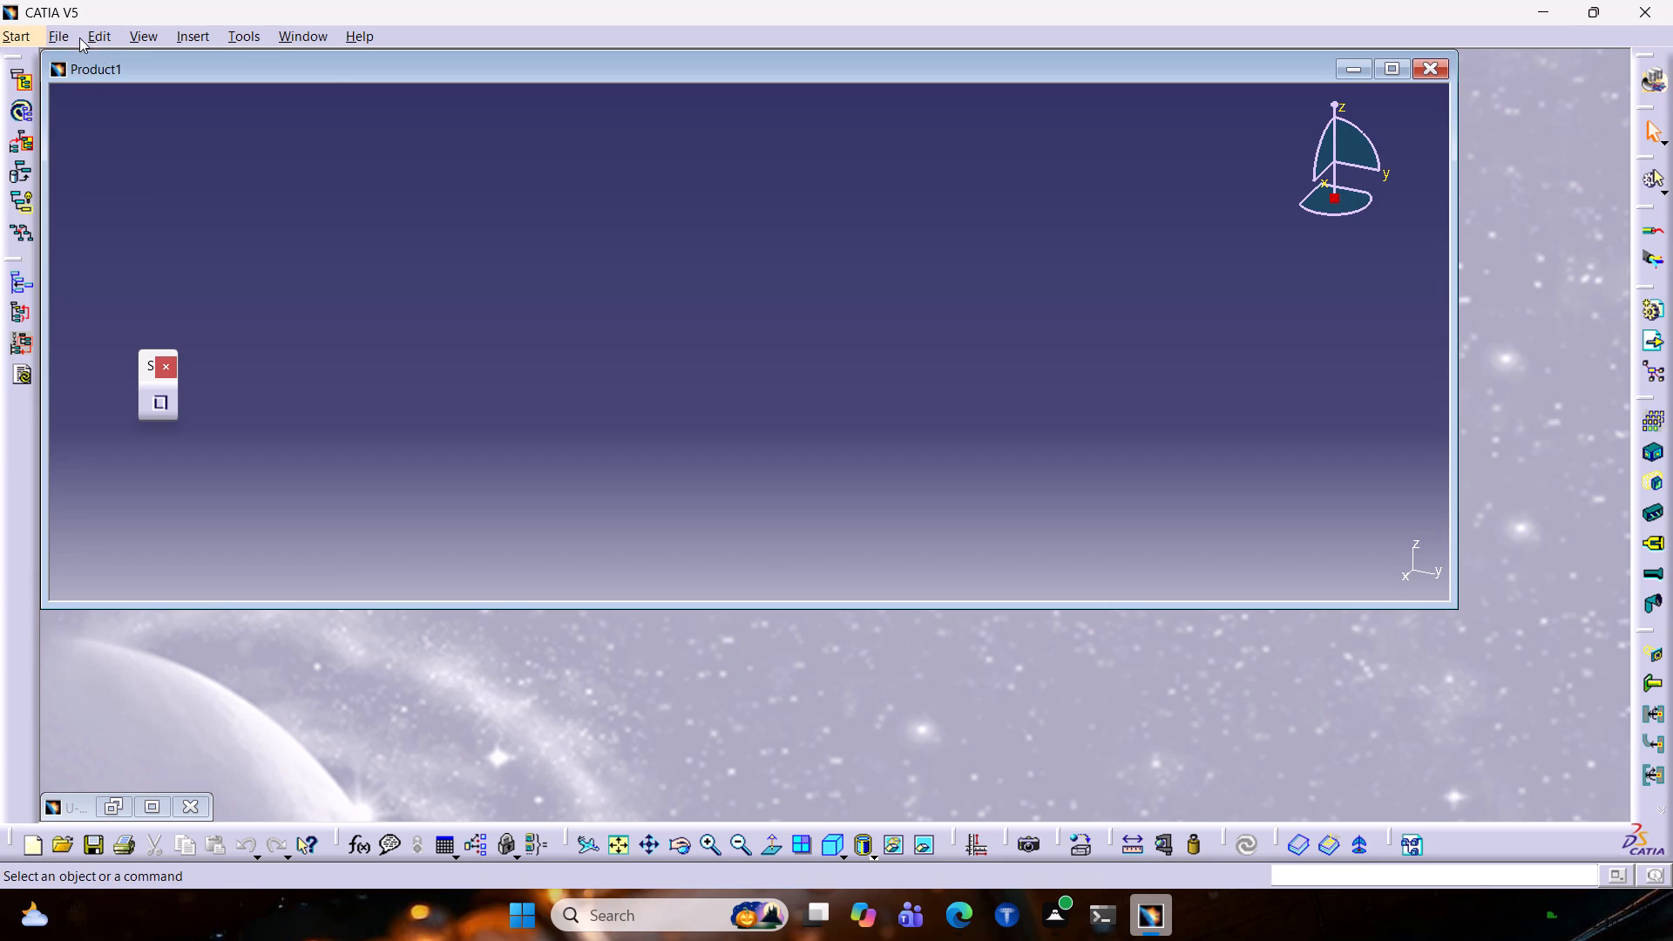
{"action": "left_click", "coordinate": [73, 37]}
{"action": "left_click", "coordinate": [170, 498]}
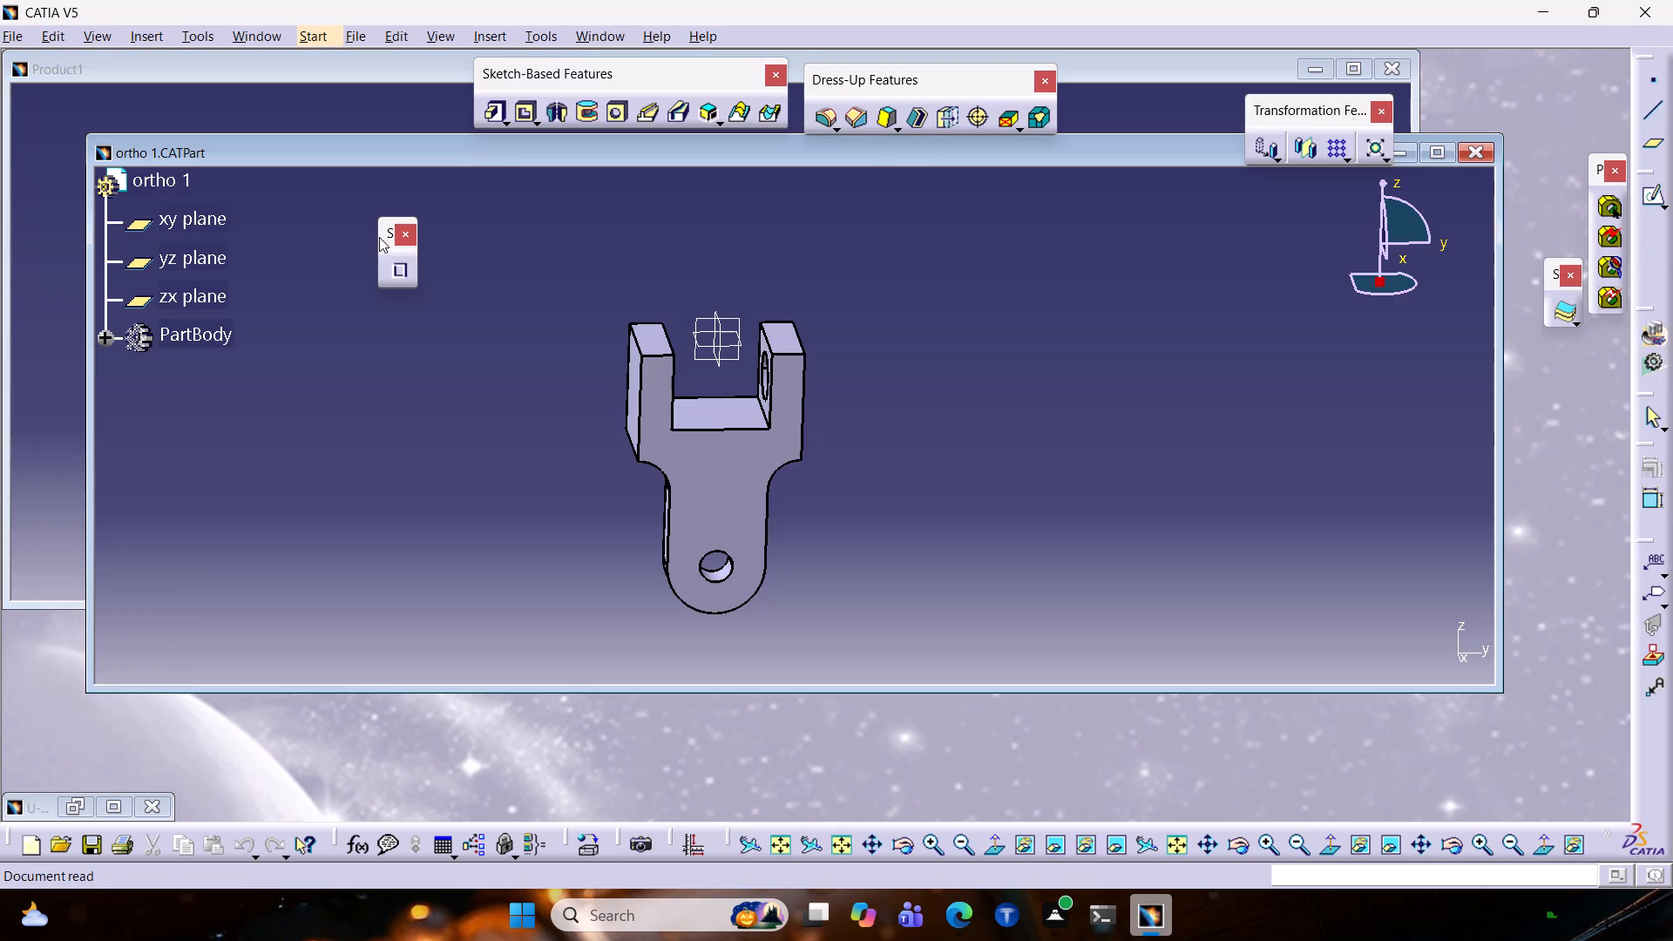
Measure the lower arm's thickness between its side face's long edges in ortho 1, and return to the U-shaped bracket part.
{"action": "middle_click_drag", "start_coordinate": [813, 549], "coordinate": [550, 442]}
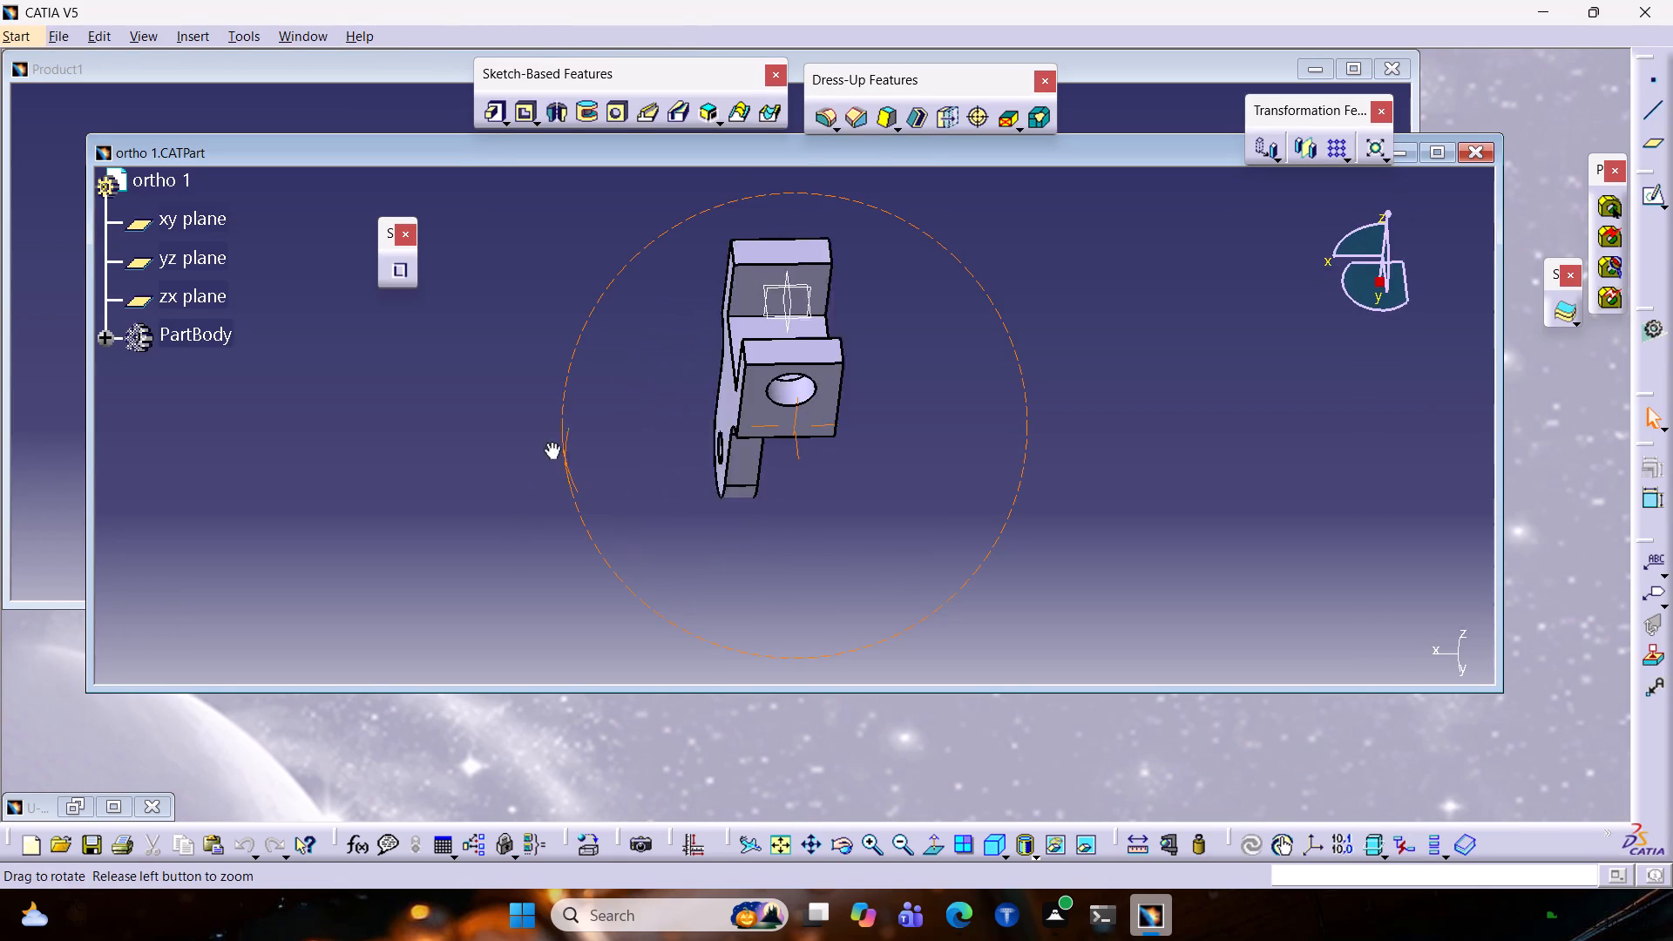
{"action": "middle_click_drag", "start_coordinate": [550, 442], "coordinate": [563, 418]}
{"action": "left_click", "coordinate": [721, 462]}
{"action": "middle_click_drag", "start_coordinate": [833, 498], "coordinate": [833, 498]}
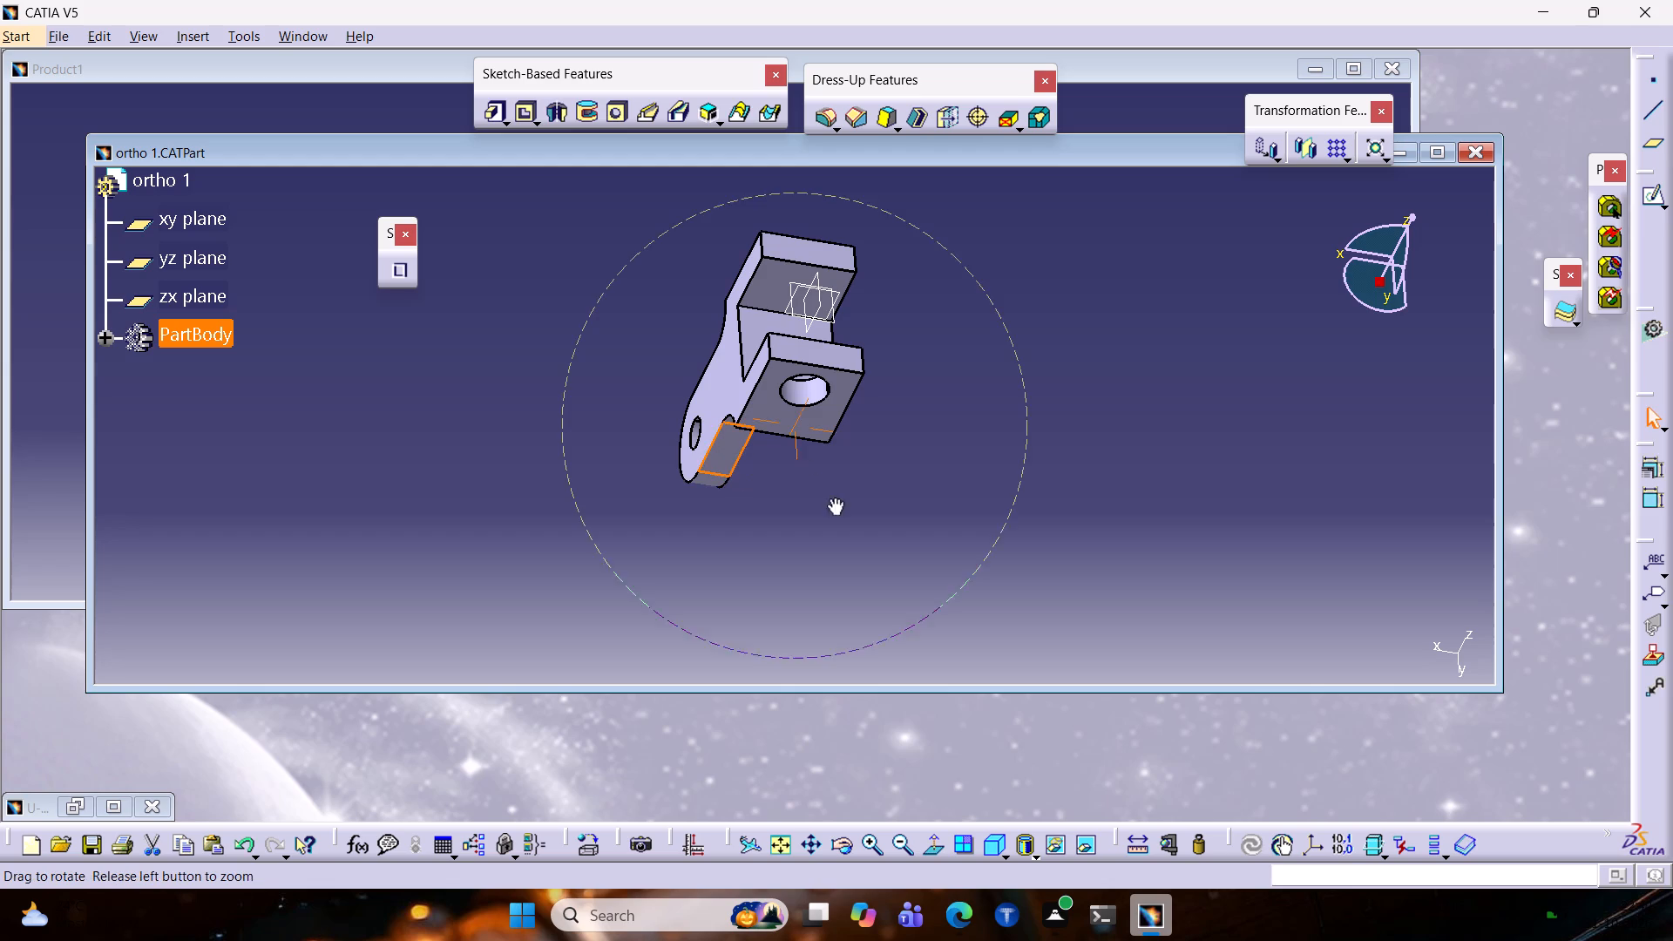
{"action": "middle_click_drag", "start_coordinate": [833, 498], "coordinate": [857, 293]}
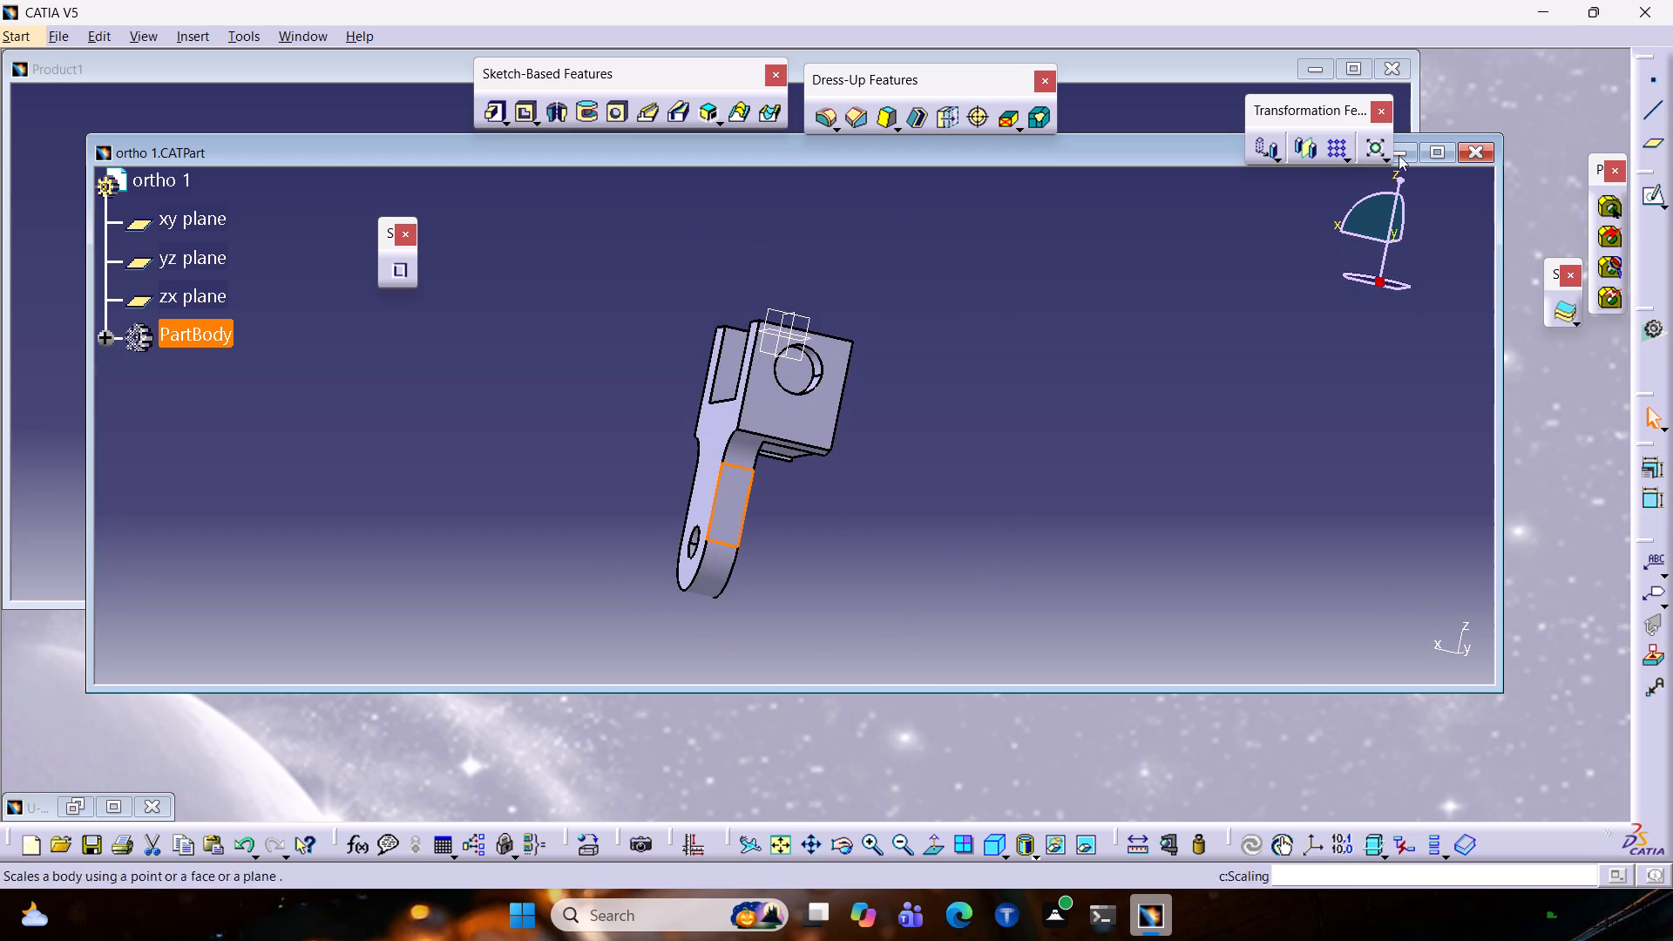
{"action": "left_click", "coordinate": [1431, 147]}
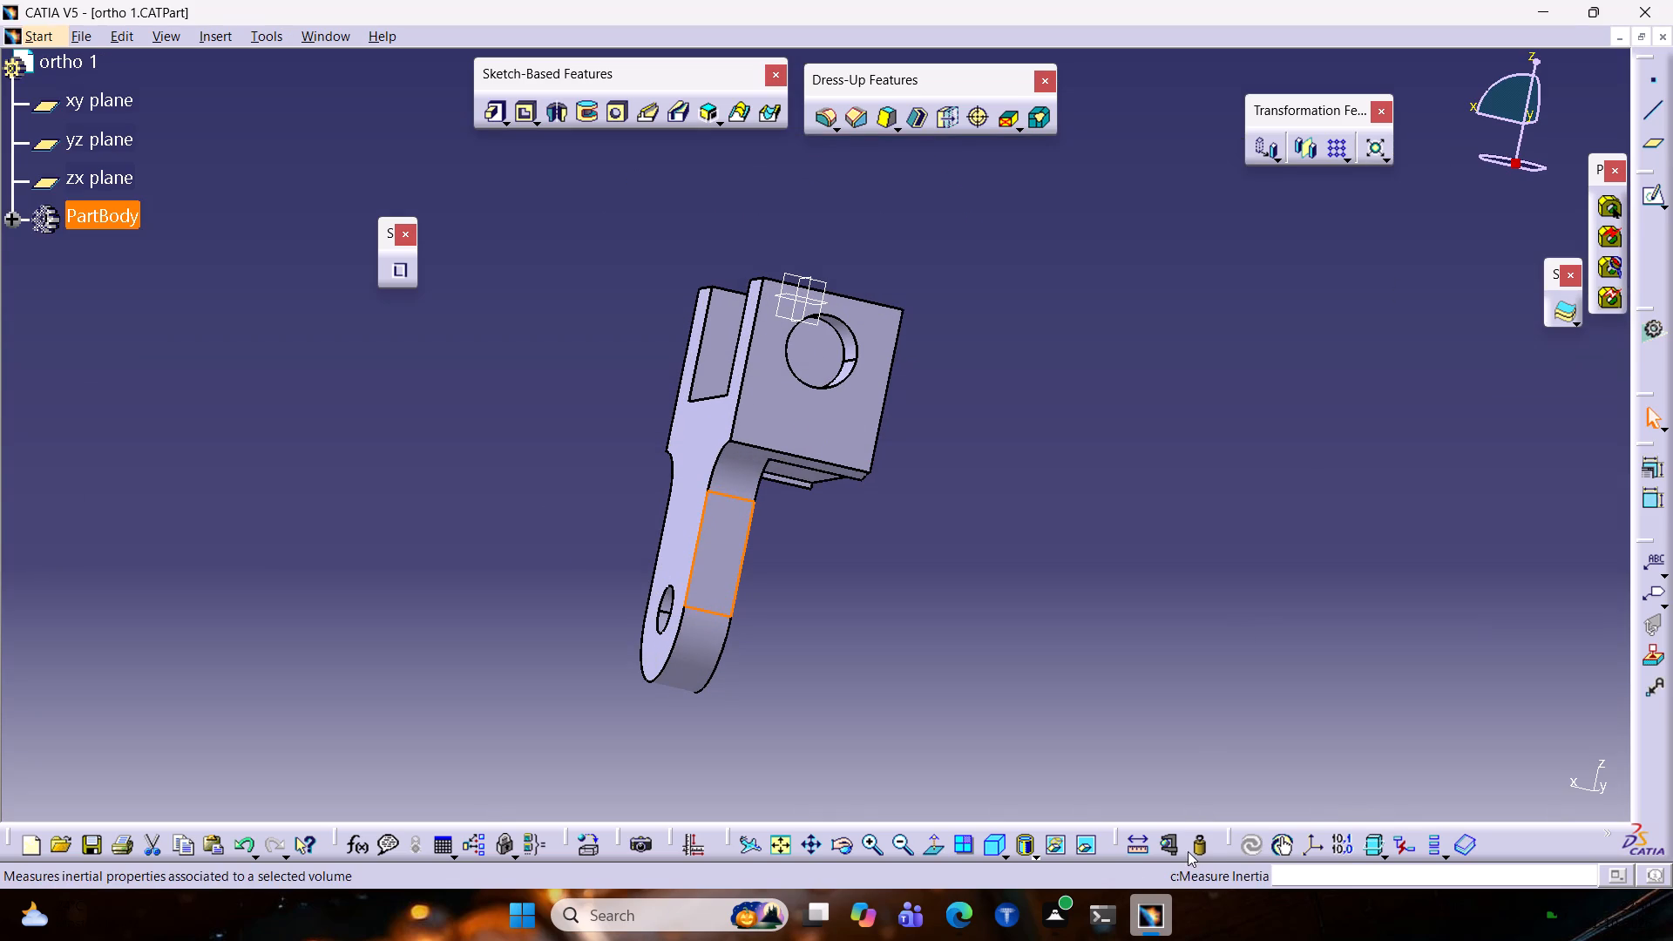
{"action": "left_click", "coordinate": [1128, 846]}
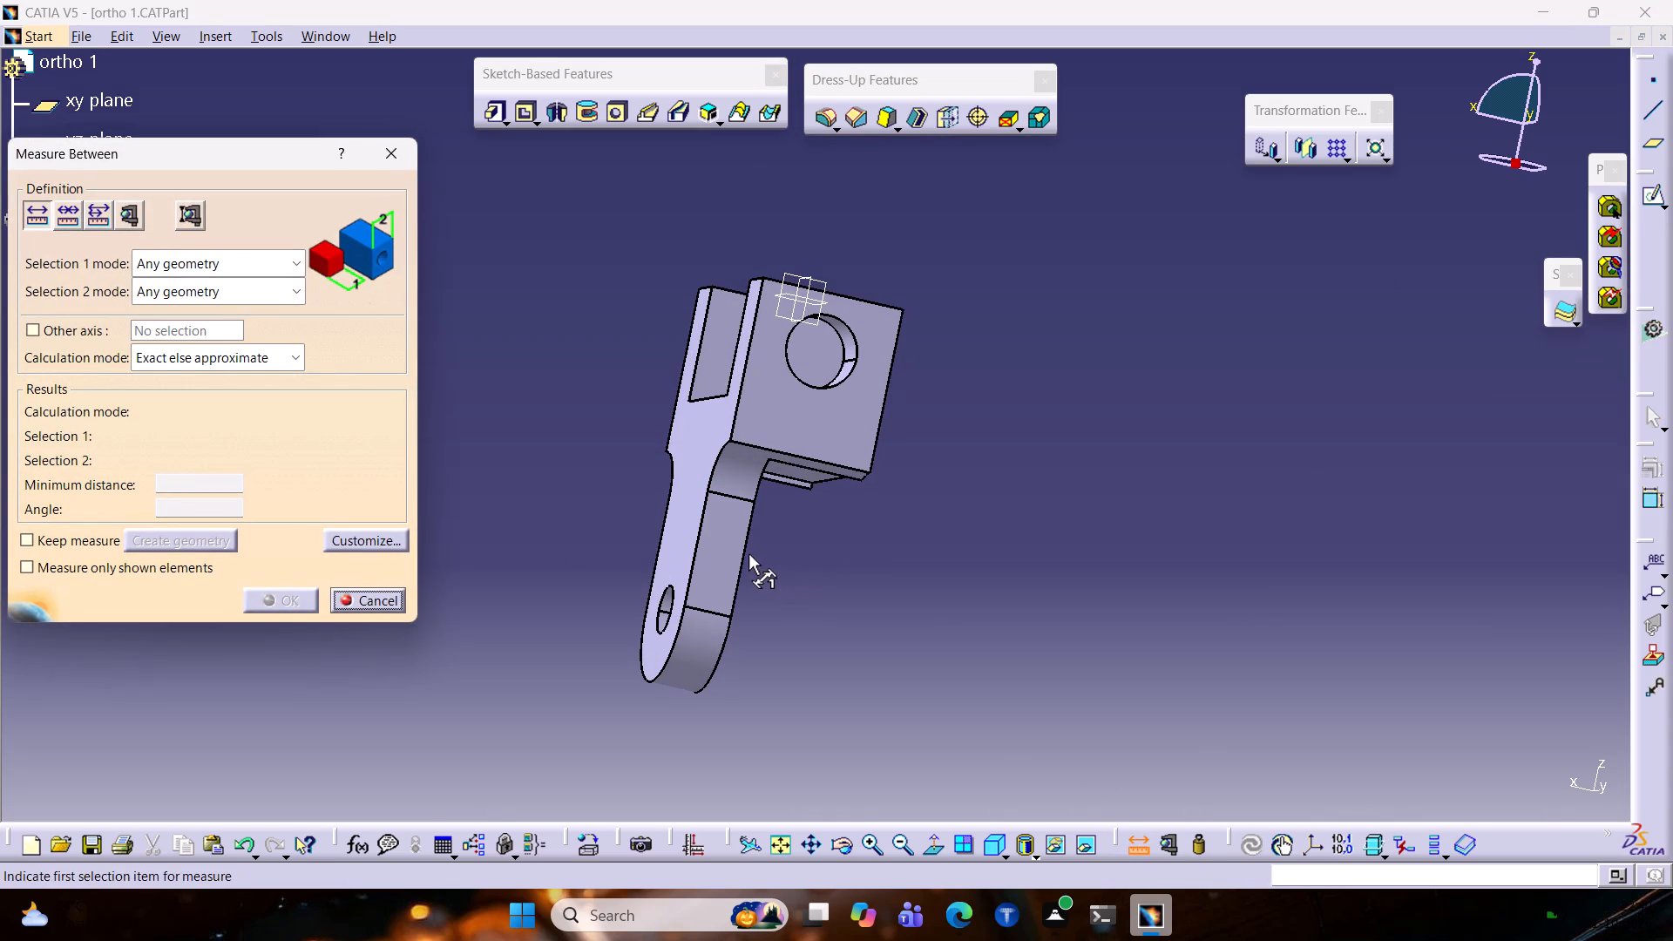
{"action": "left_click", "coordinate": [744, 553]}
{"action": "left_click", "coordinate": [695, 546]}
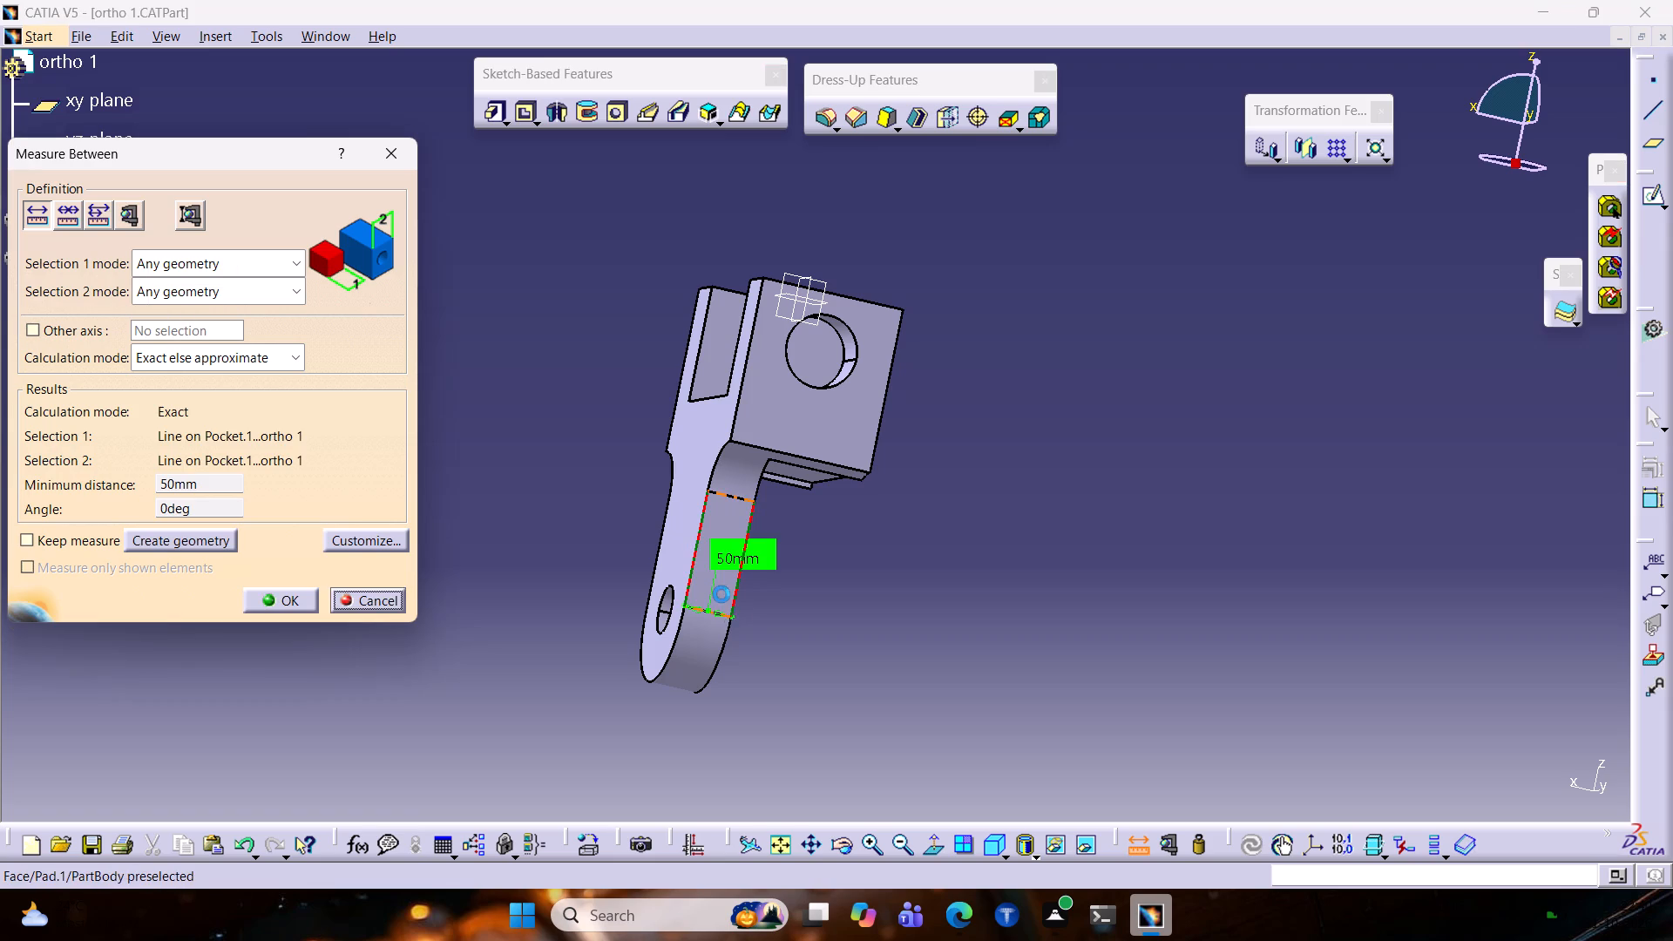
{"action": "key", "text": "Escape"}
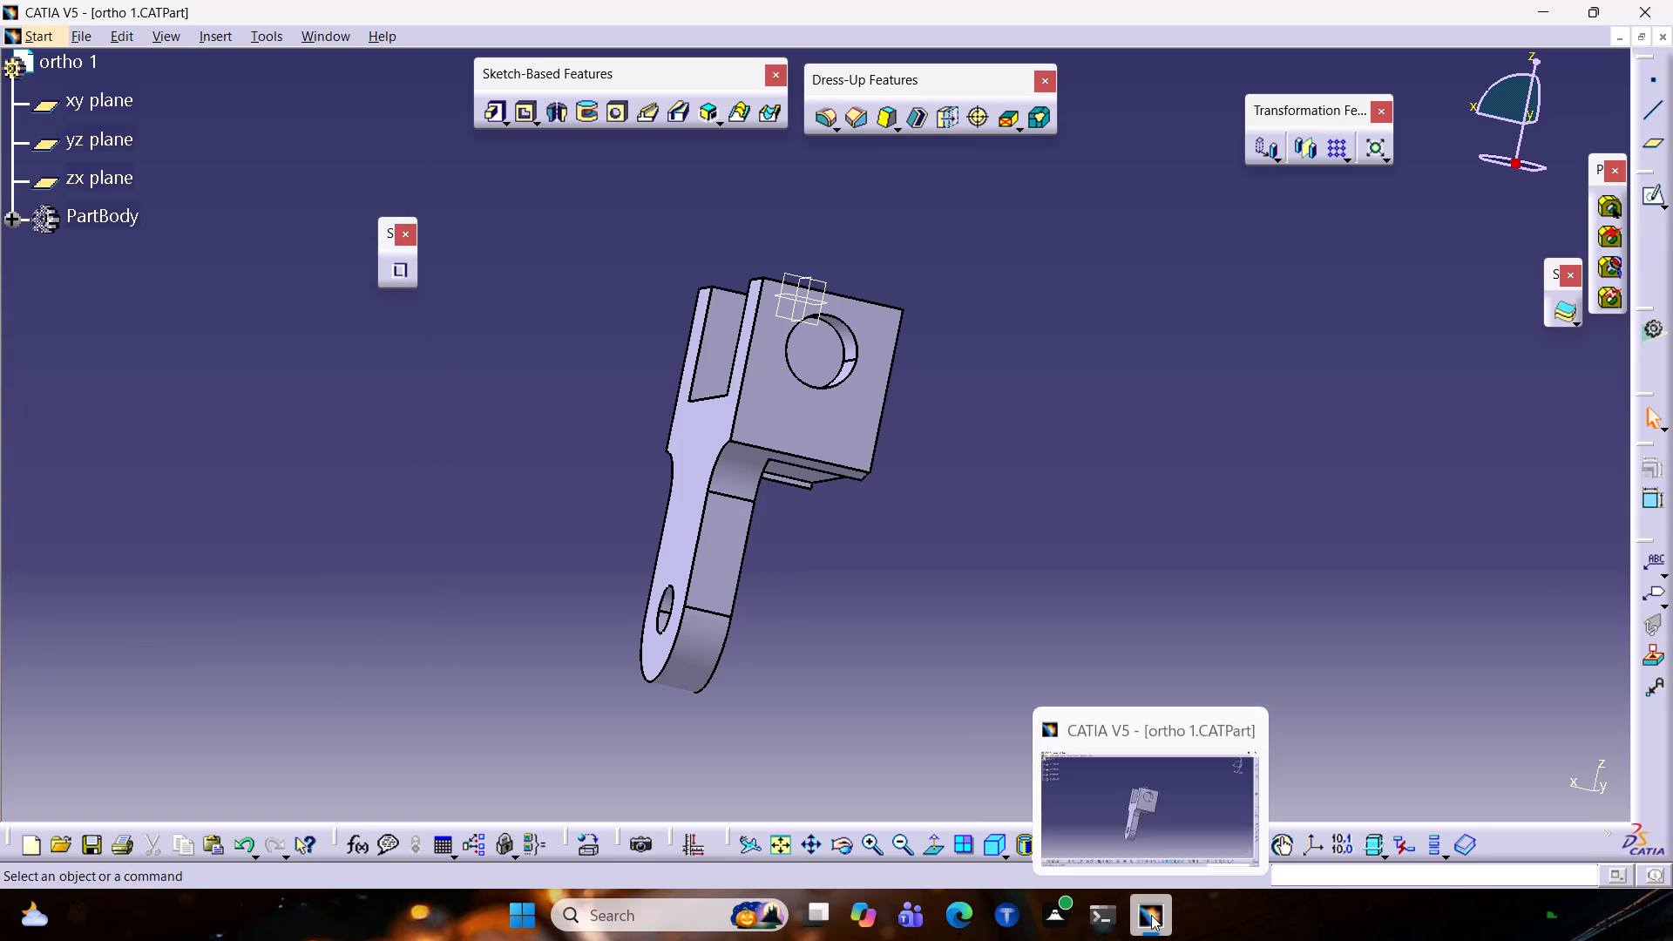
{"action": "left_click", "coordinate": [1666, 39]}
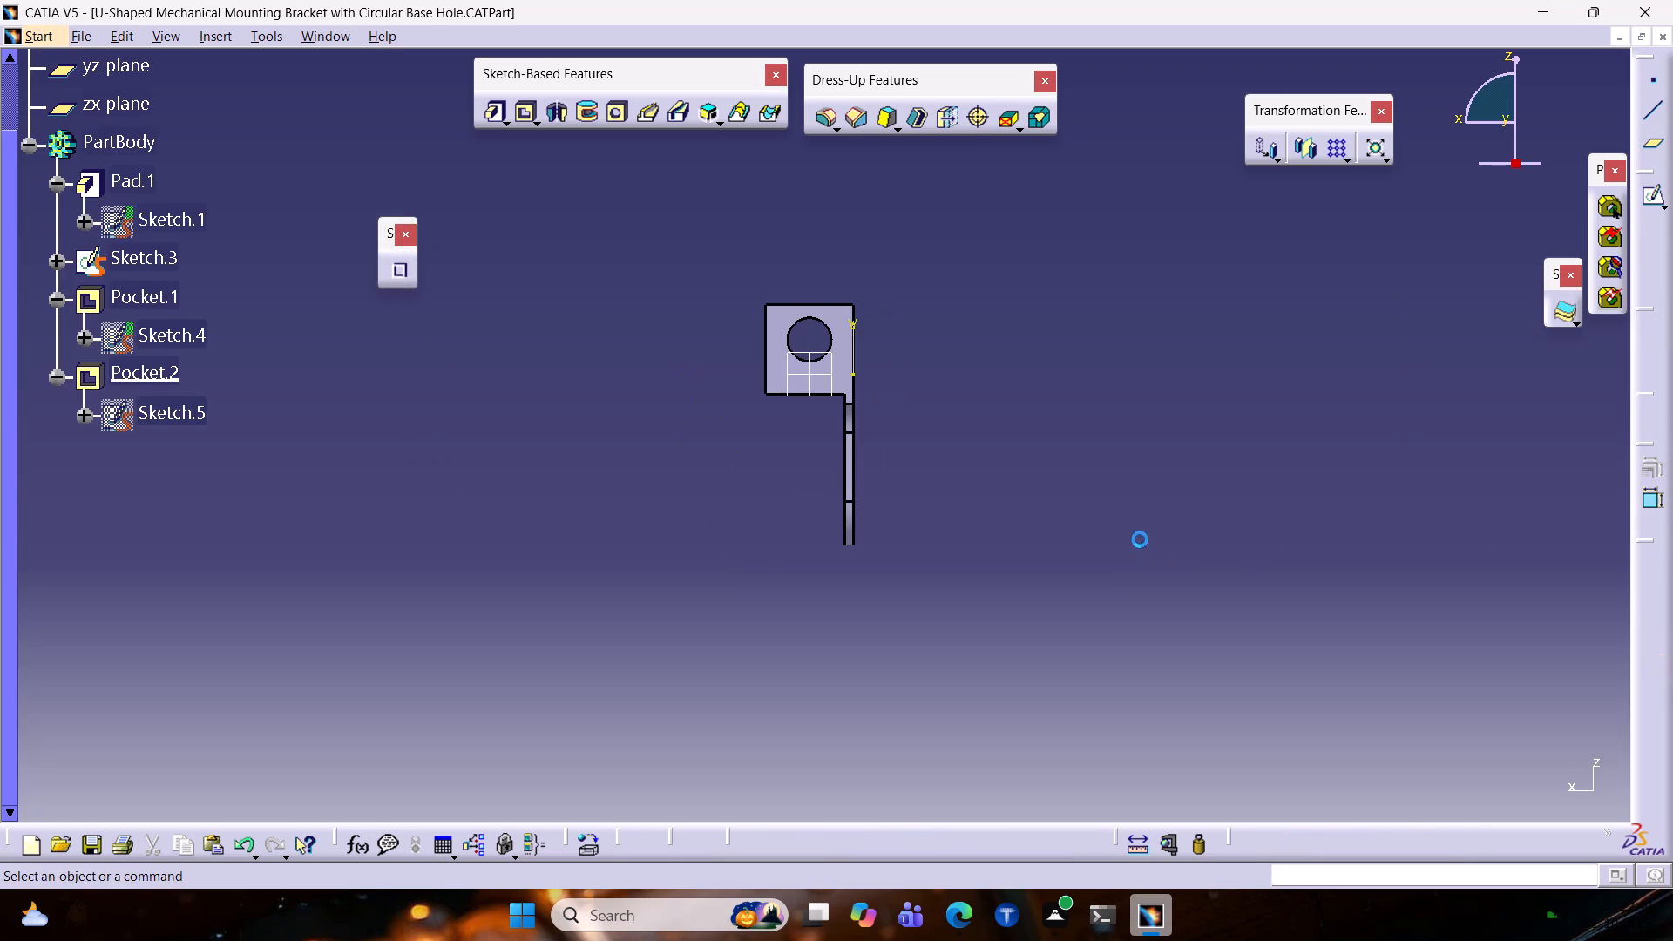
{"action": "left_click", "coordinate": [1053, 366]}
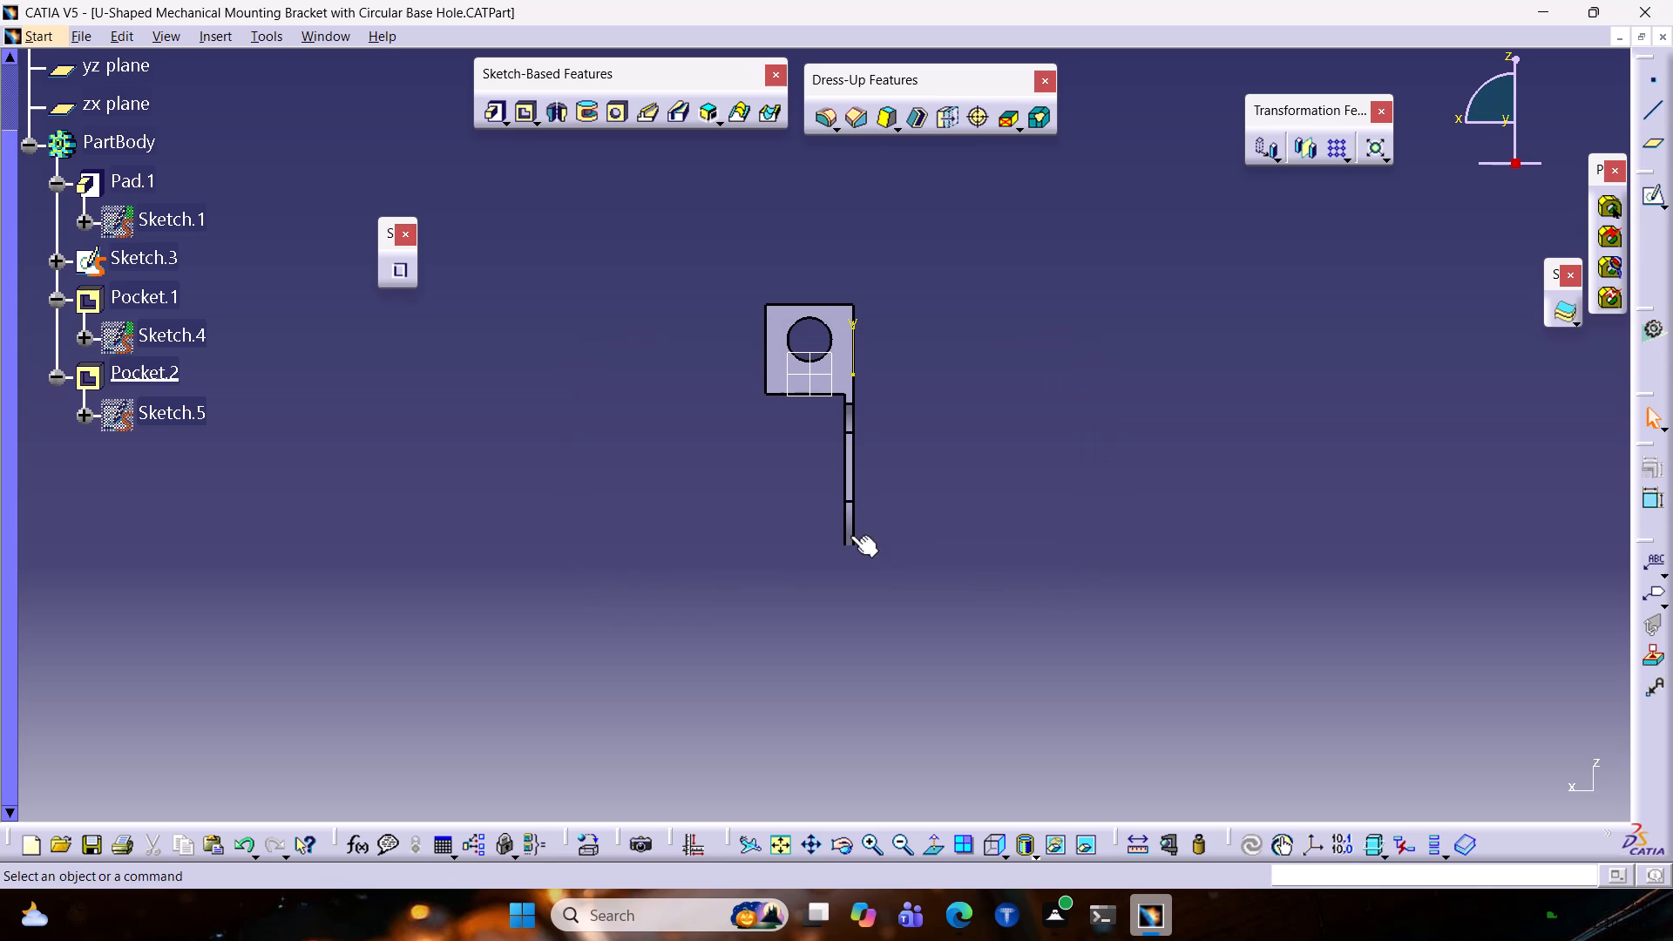
In Sketch.5 of Pocket.2, set the pocket profile's offset from the body's vertical side edge to 50 mm, and exit the sketch.
{"action": "double_click", "coordinate": [850, 482]}
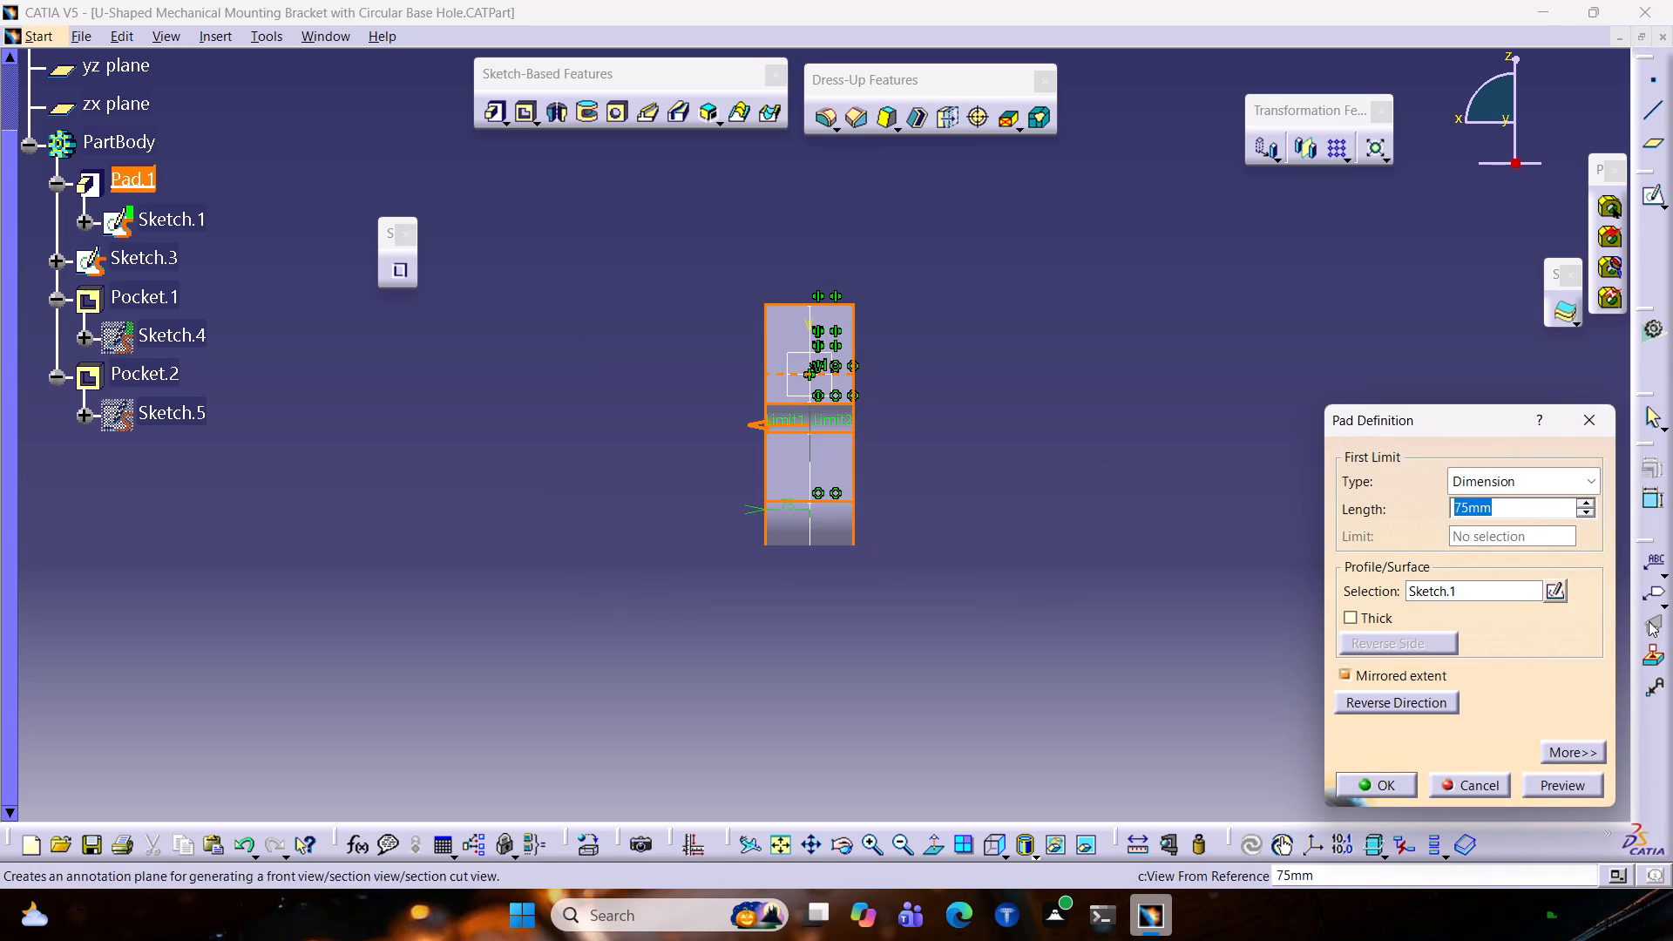
{"action": "left_click", "coordinate": [1576, 421]}
{"action": "double_click", "coordinate": [164, 414]}
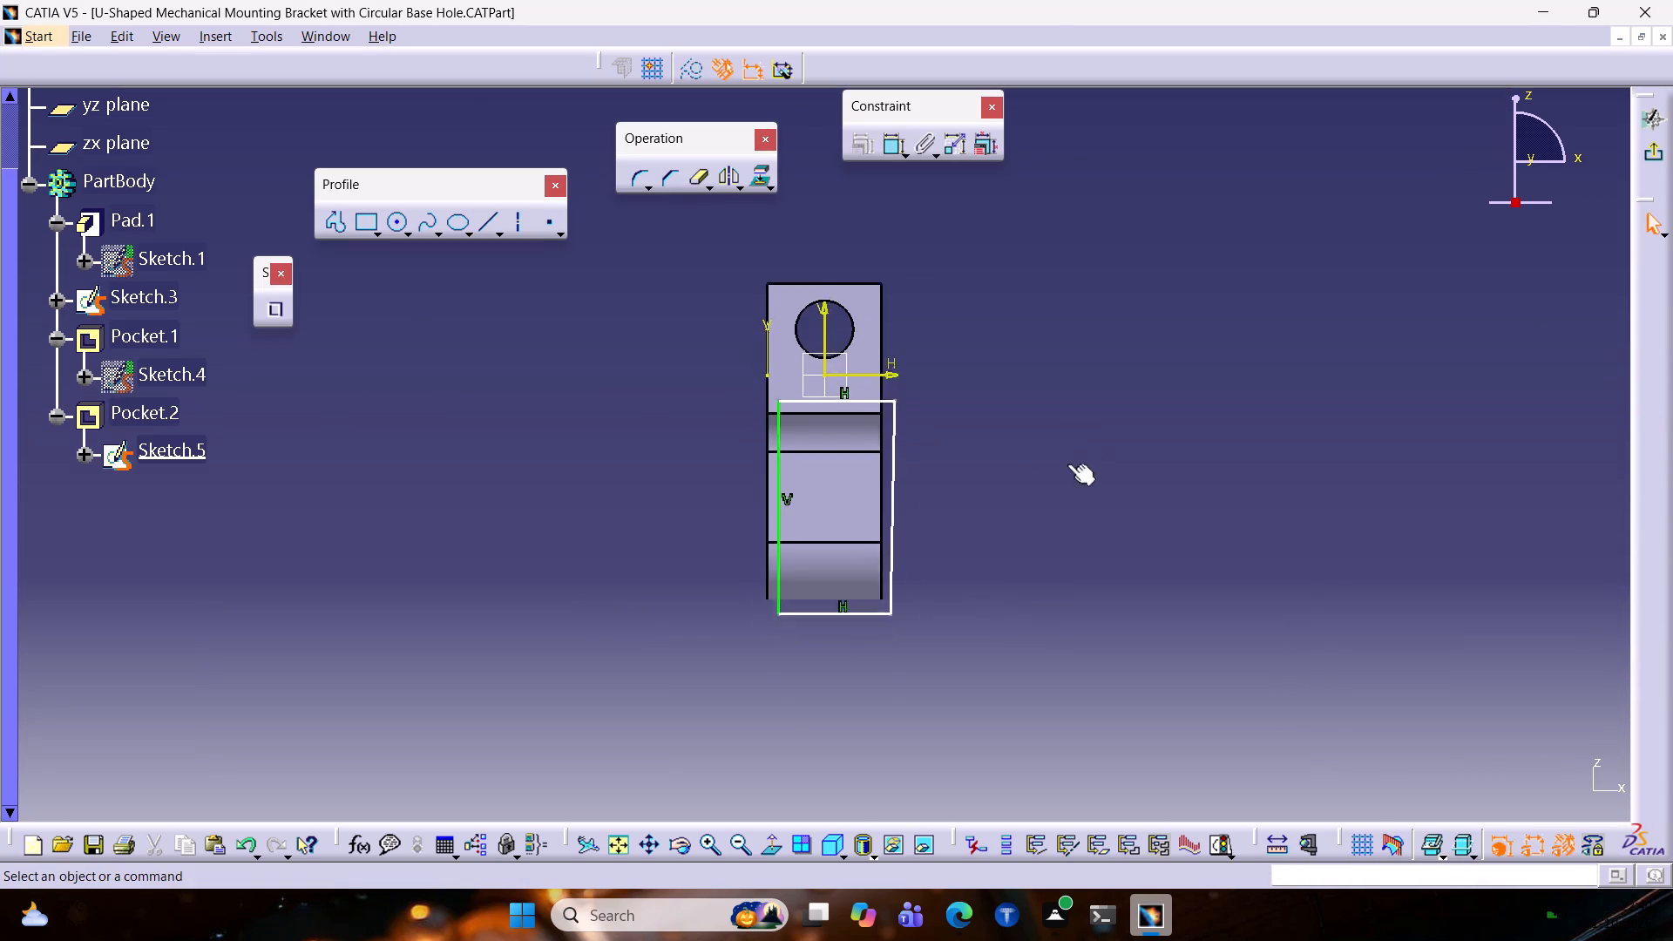
{"action": "middle_click_drag", "start_coordinate": [1004, 552], "coordinate": [1092, 440], "text": "ctrl"}
{"action": "double_click", "coordinate": [745, 785]}
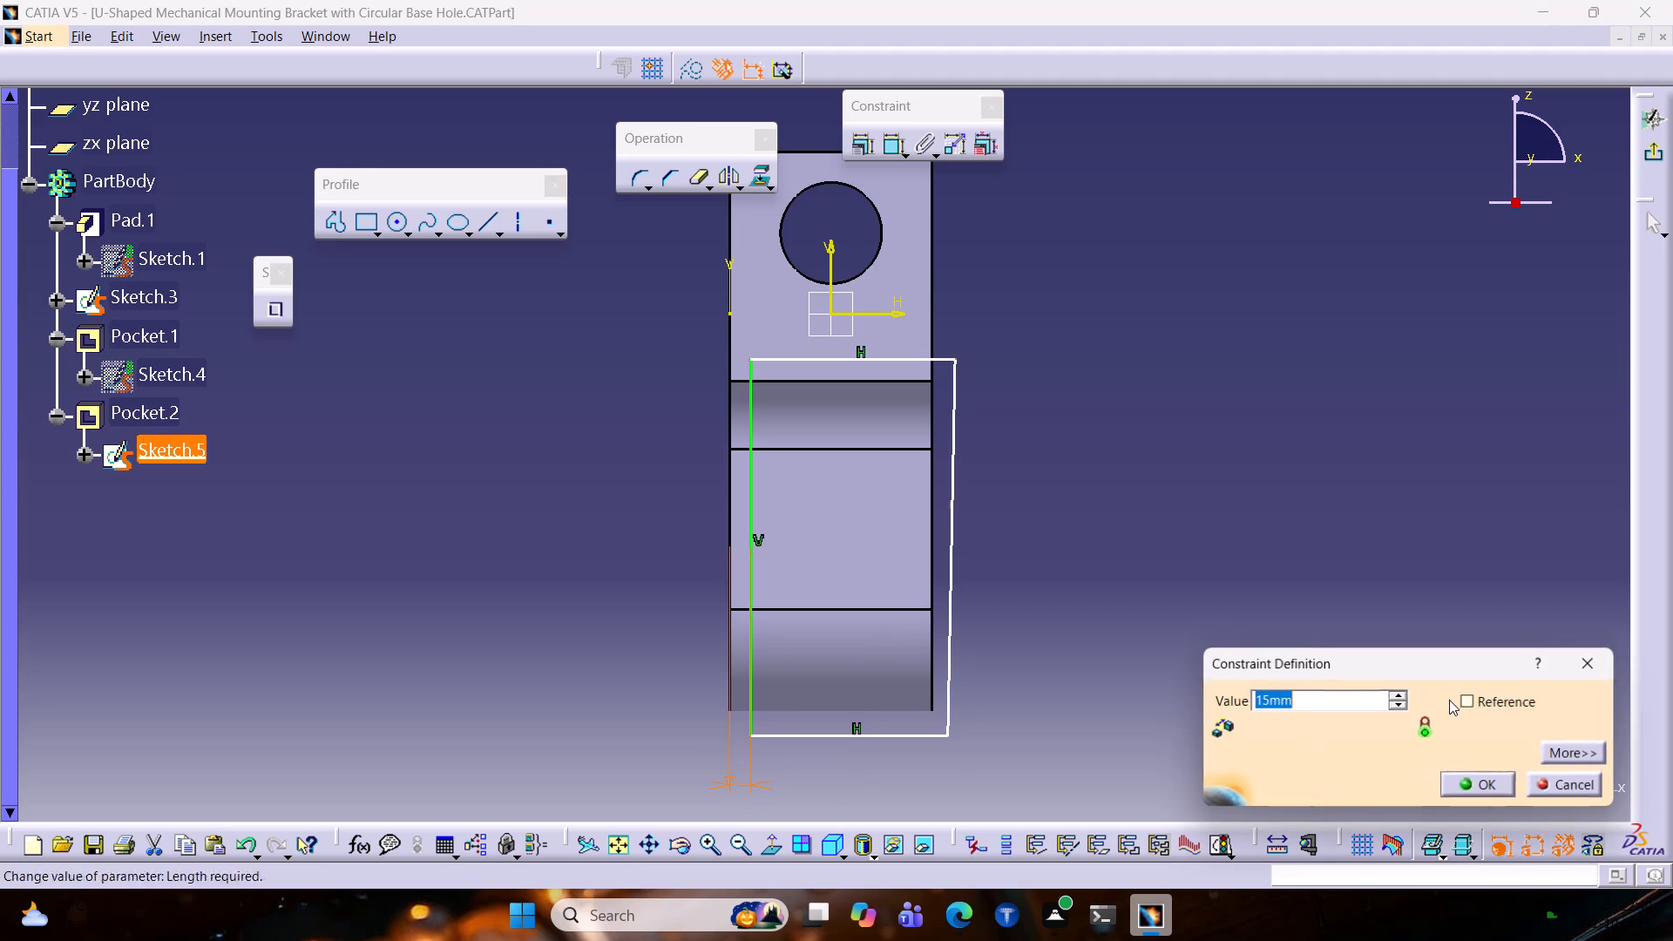
{"action": "type", "text": "50"}
{"action": "key", "text": "Return"}
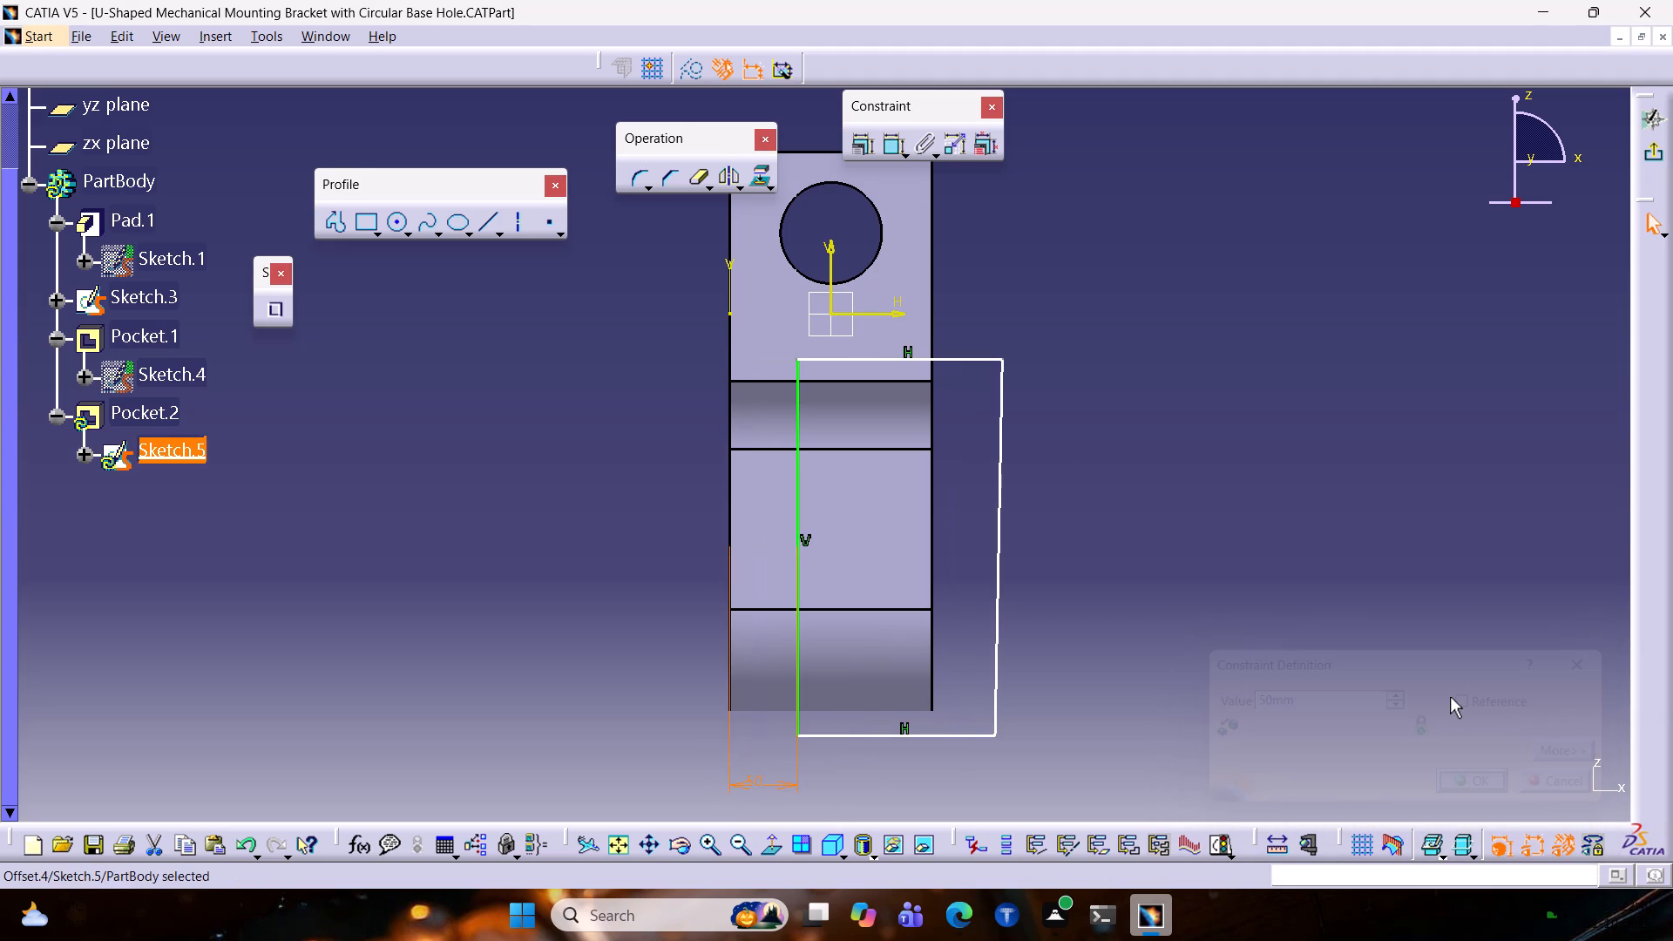
{"action": "left_click", "coordinate": [1663, 151]}
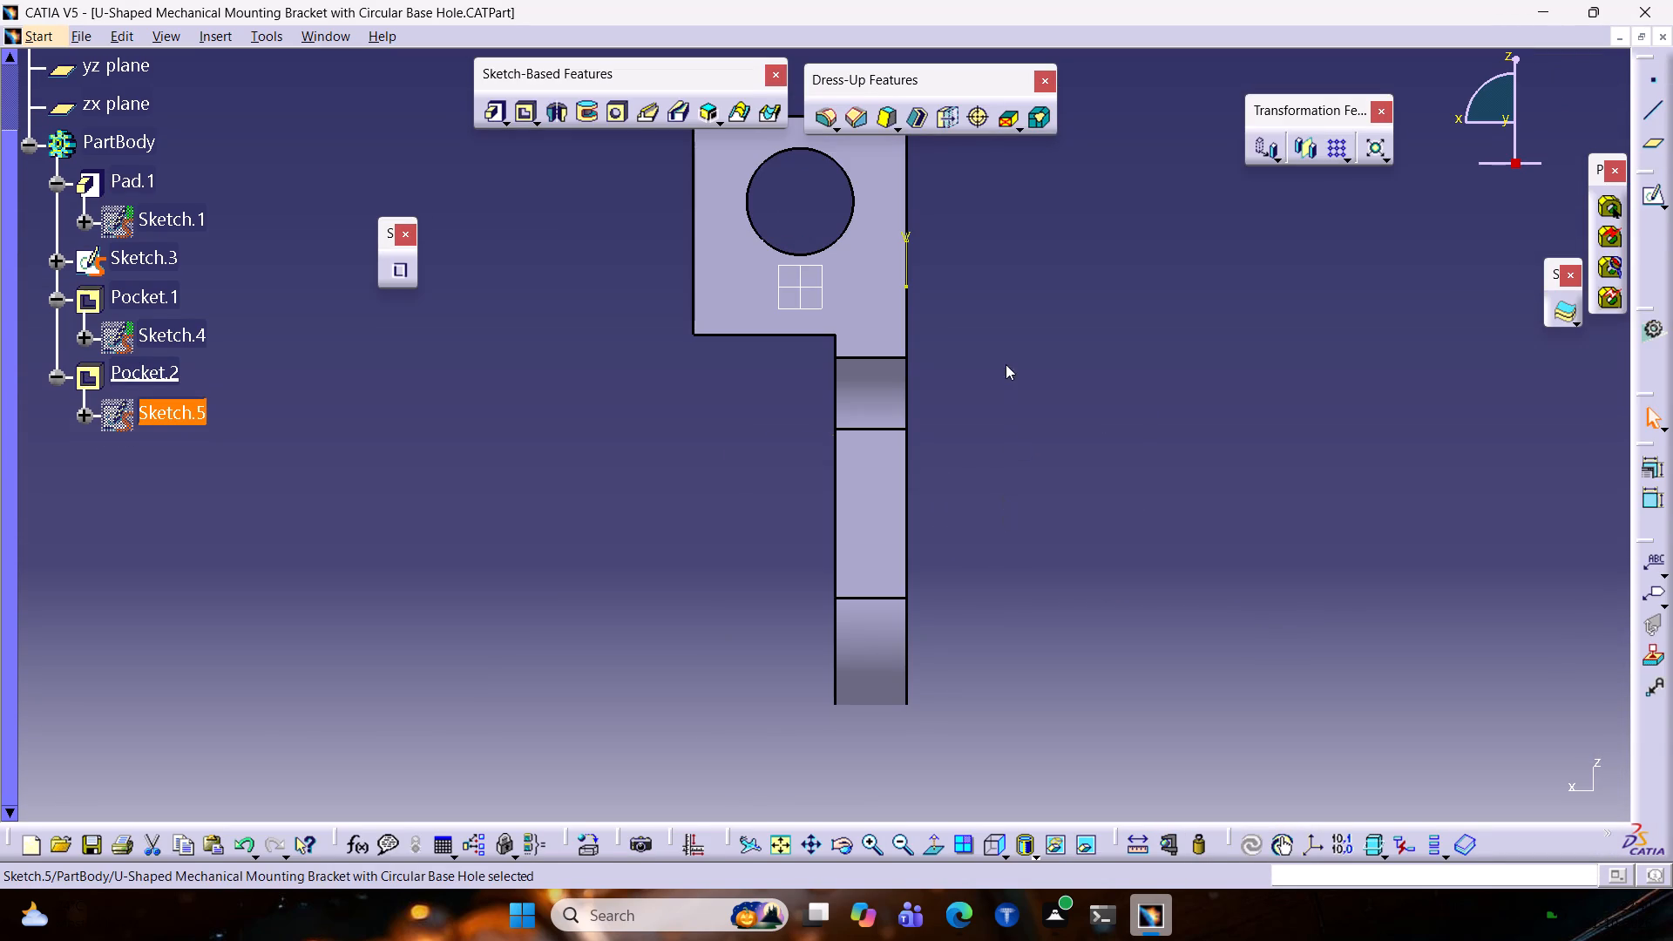
Inspect the thickened lower plate and the two holed upper arms of the bracket from the front, back and sides.
{"action": "middle_click_drag", "start_coordinate": [1006, 364], "coordinate": [982, 445], "text": "ctrl"}
{"action": "middle_click_drag", "start_coordinate": [982, 445], "coordinate": [579, 401]}
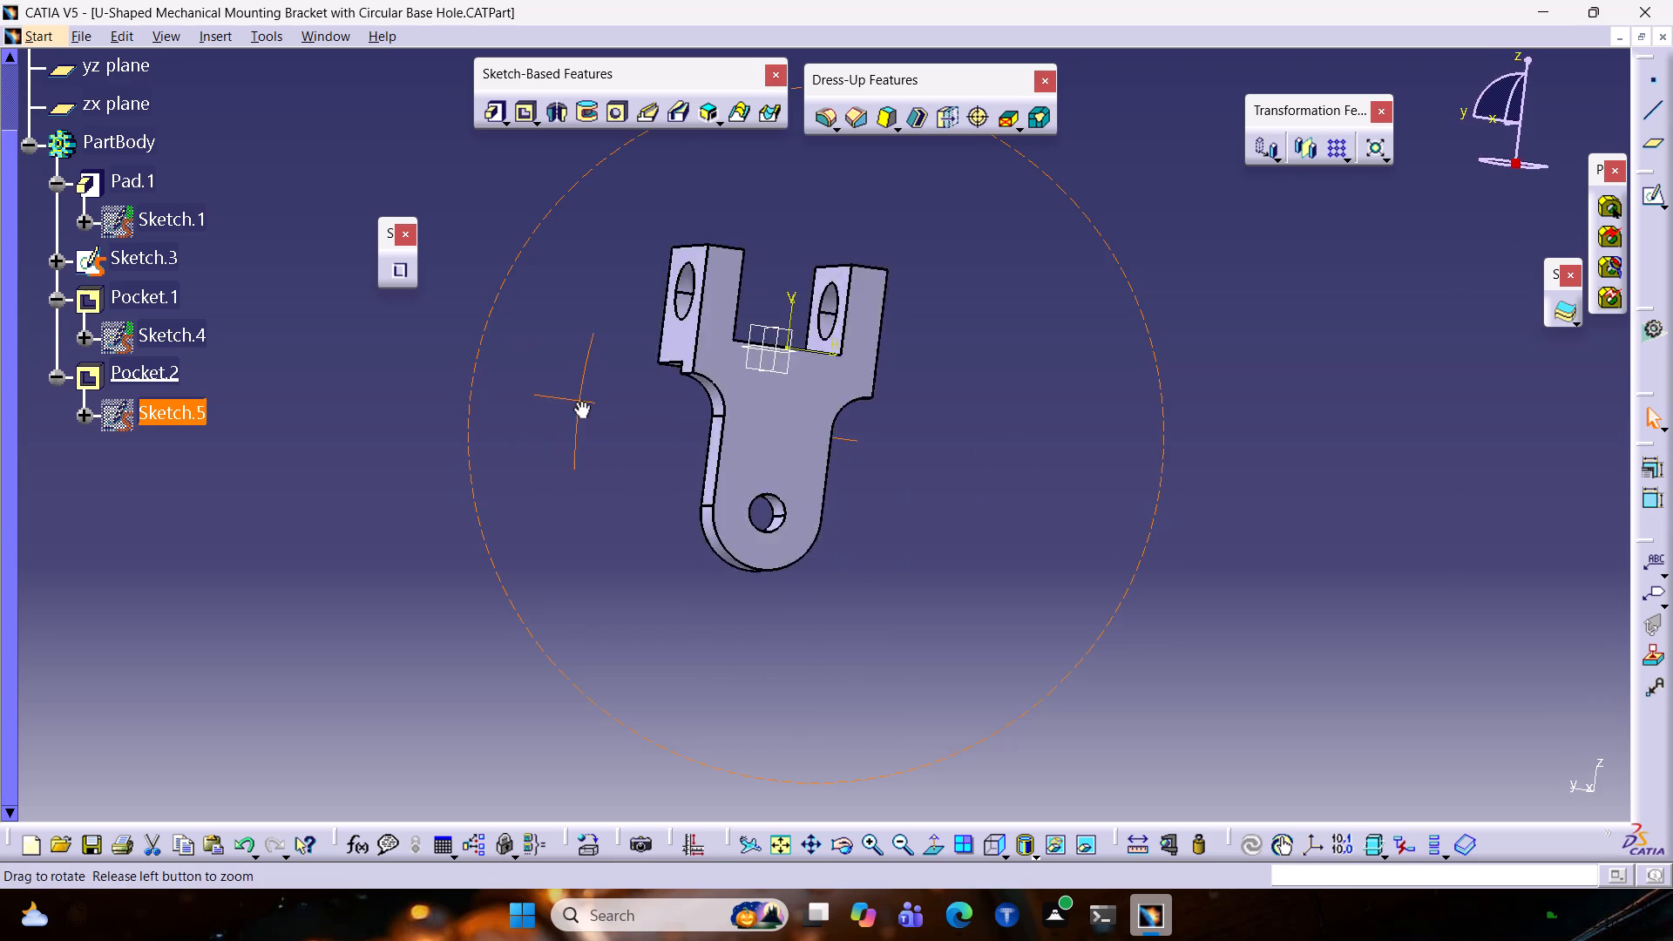
{"action": "middle_click_drag", "start_coordinate": [579, 401], "coordinate": [1175, 553]}
{"action": "middle_click_drag", "start_coordinate": [1075, 368], "coordinate": [1047, 397], "text": "ctrl"}
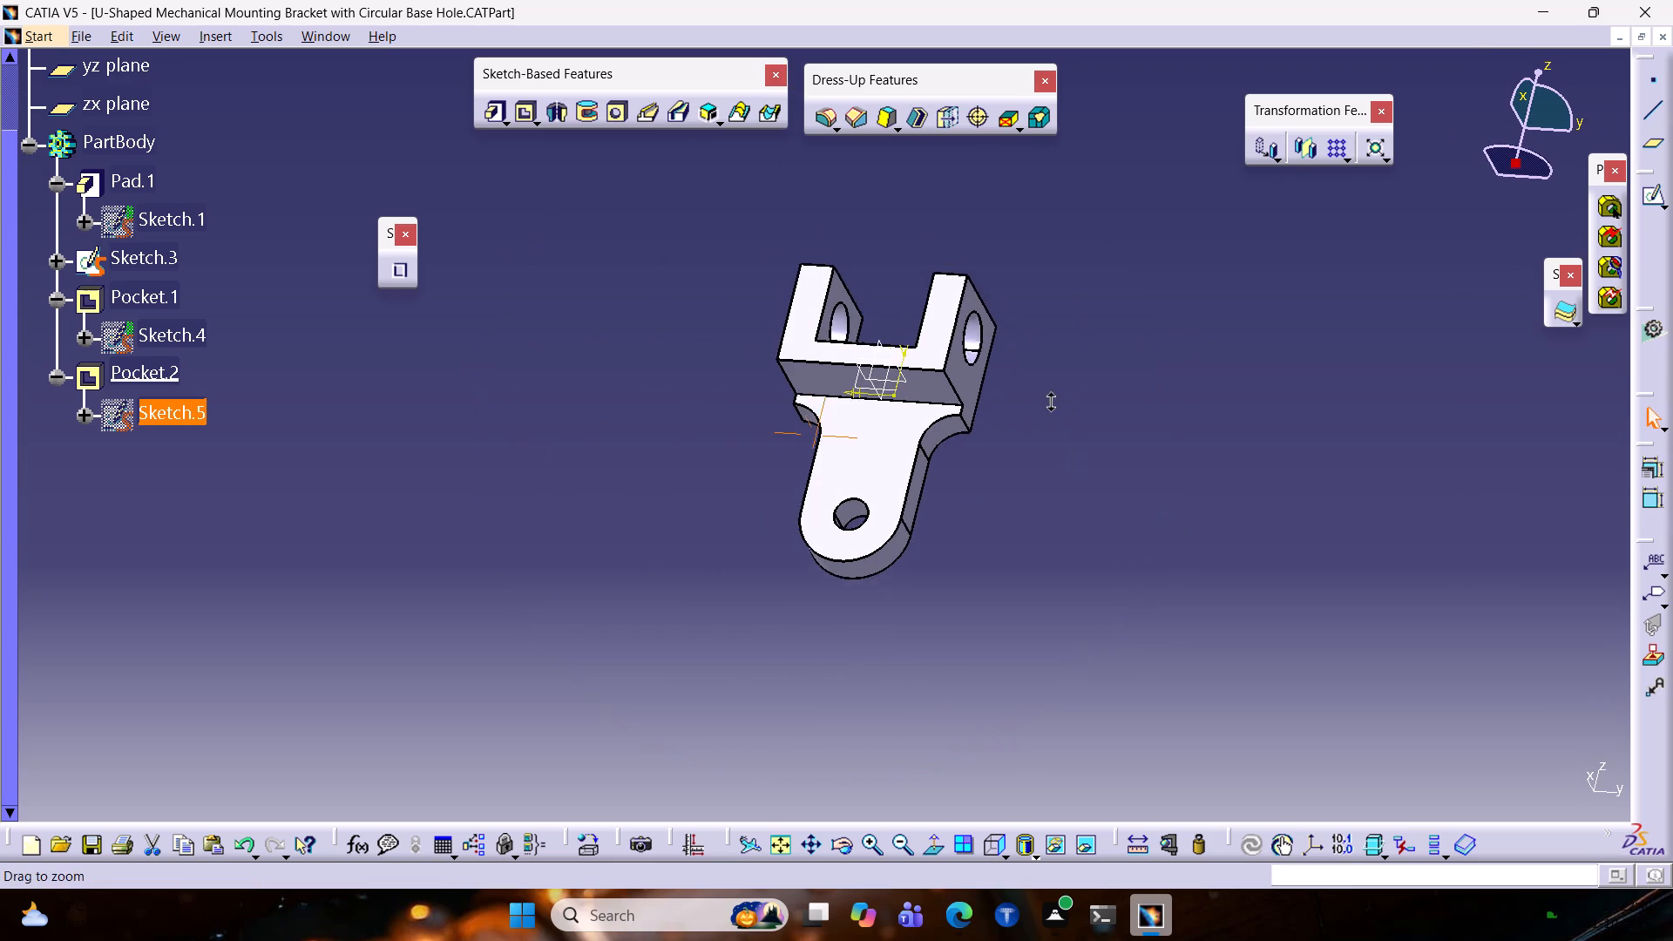
{"action": "middle_click_drag", "start_coordinate": [1047, 397], "coordinate": [1024, 435], "text": "ctrl"}
{"action": "middle_click_drag", "start_coordinate": [1052, 408], "coordinate": [701, 348], "text": "ctrl"}
{"action": "middle_click_drag", "start_coordinate": [1124, 496], "coordinate": [478, 348]}
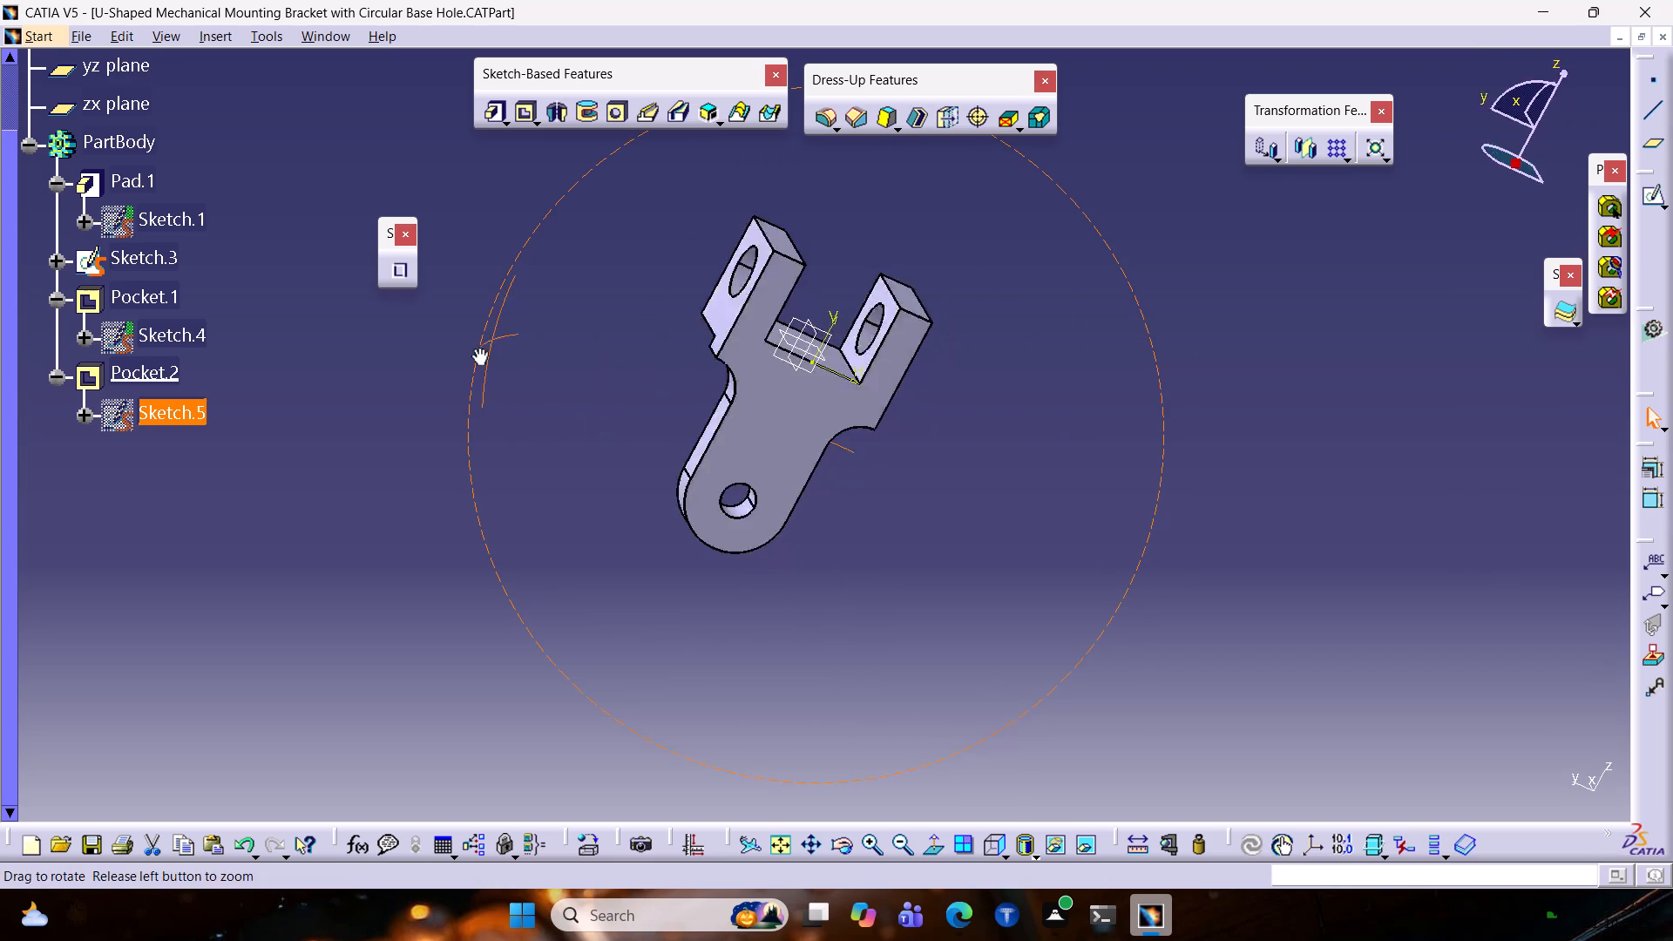
{"action": "middle_click_drag", "start_coordinate": [478, 348], "coordinate": [442, 385]}
{"action": "middle_click_drag", "start_coordinate": [922, 342], "coordinate": [839, 363], "text": "ctrl"}
{"action": "middle_click_drag", "start_coordinate": [1061, 381], "coordinate": [803, 352]}
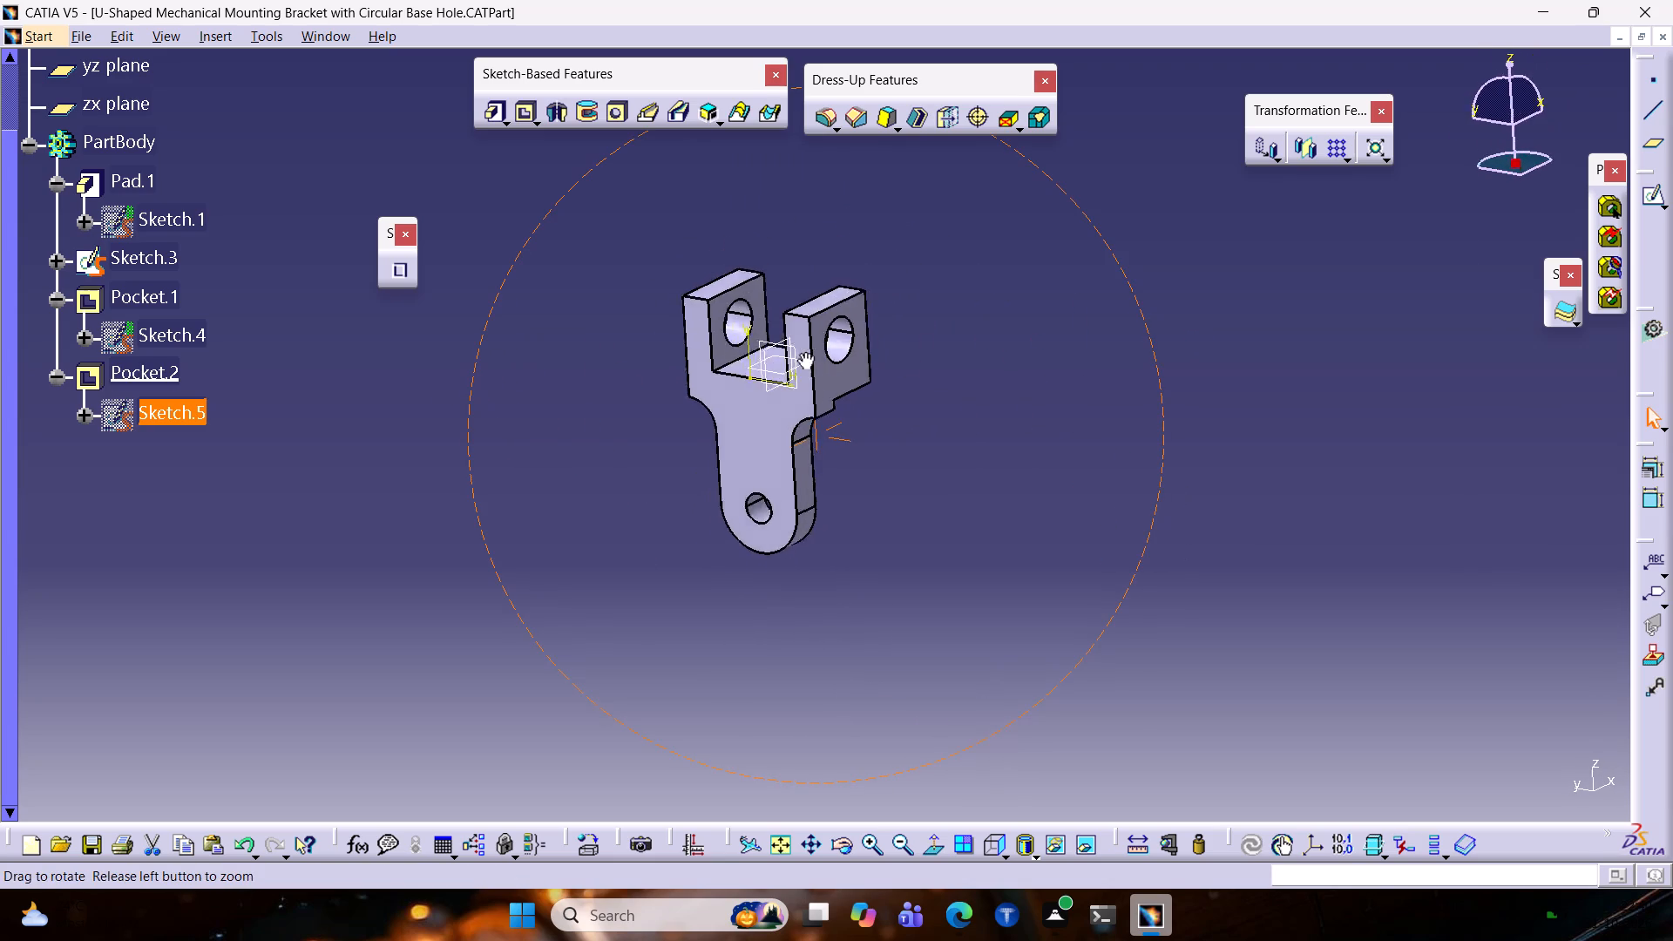
{"action": "middle_click_drag", "start_coordinate": [803, 352], "coordinate": [759, 352]}
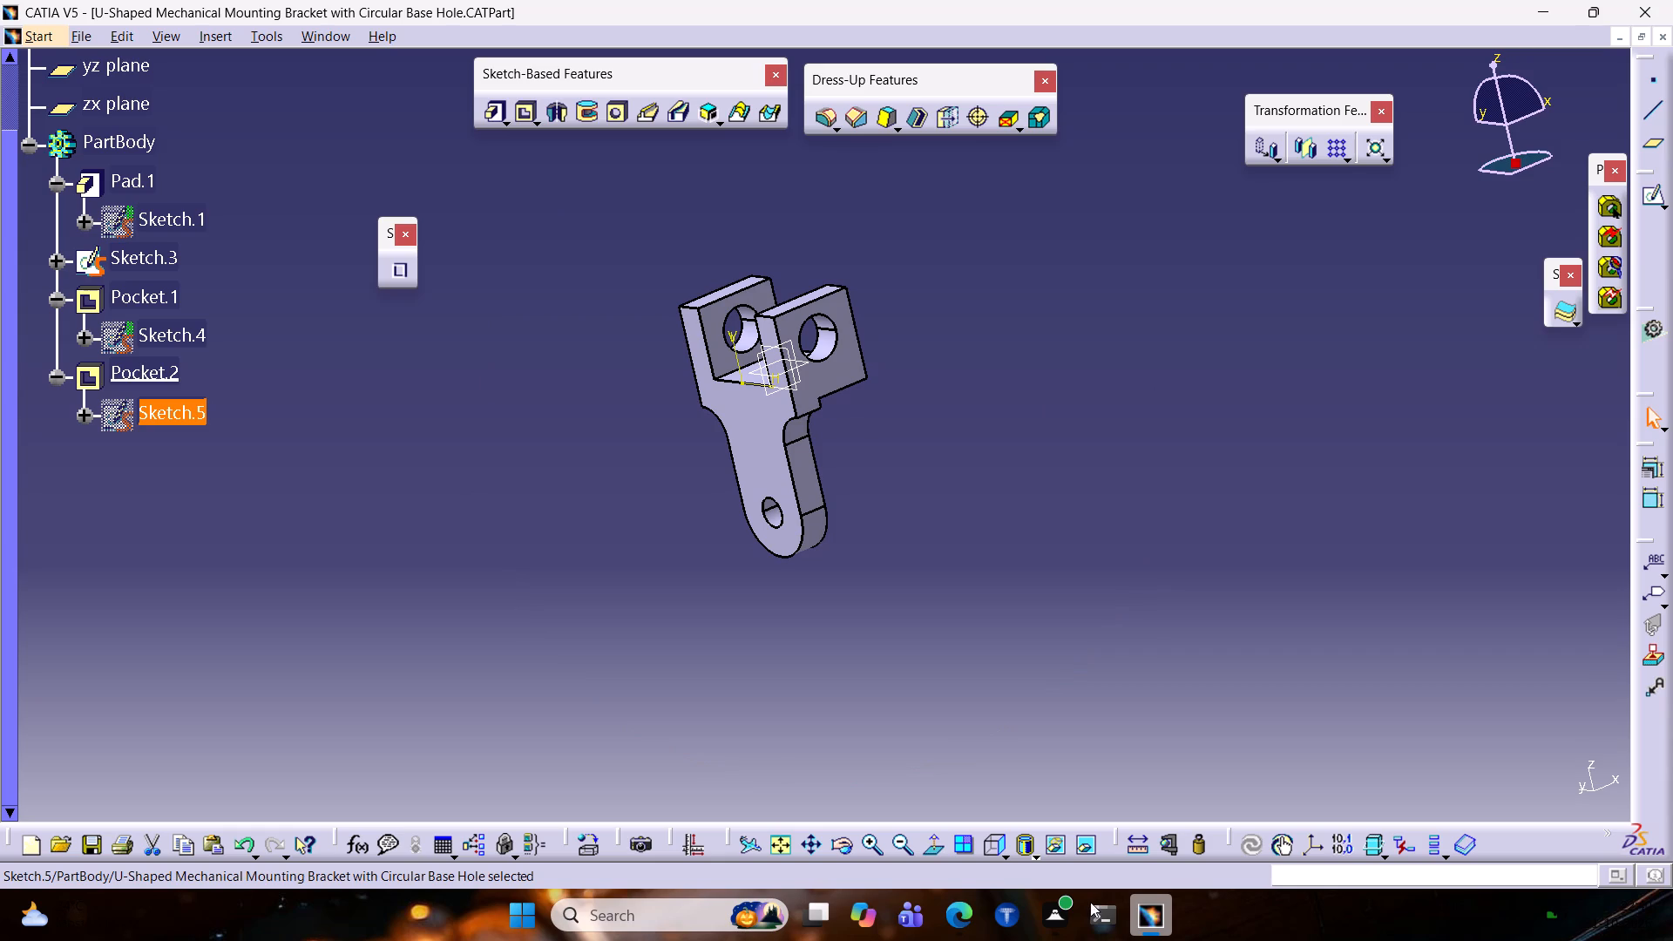
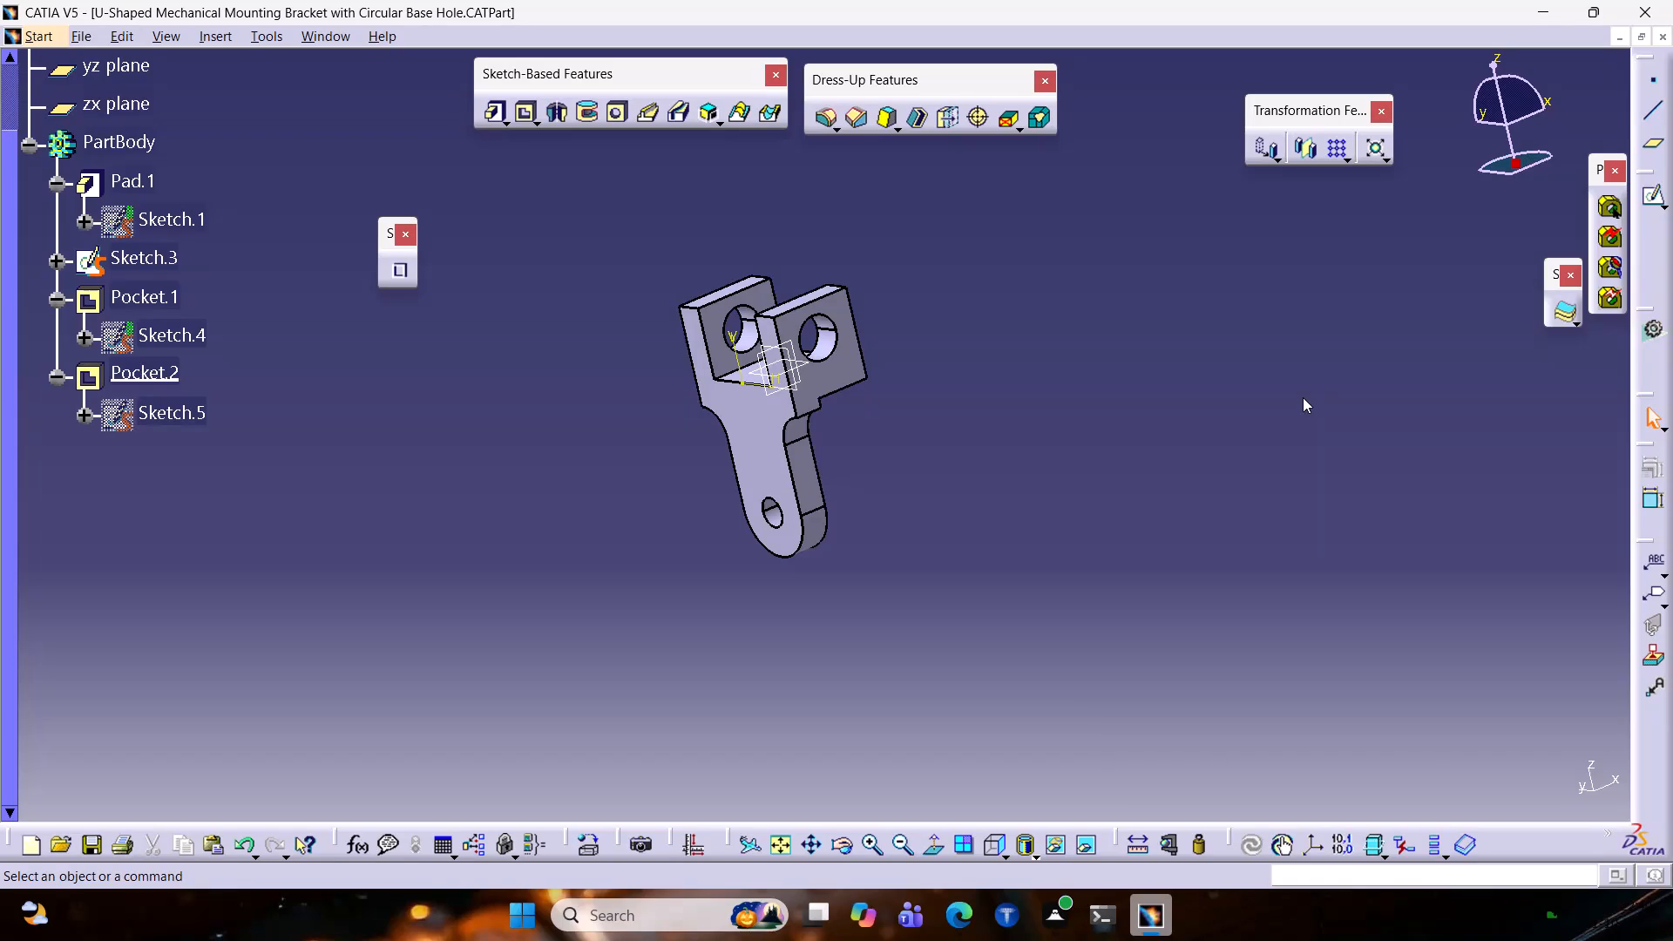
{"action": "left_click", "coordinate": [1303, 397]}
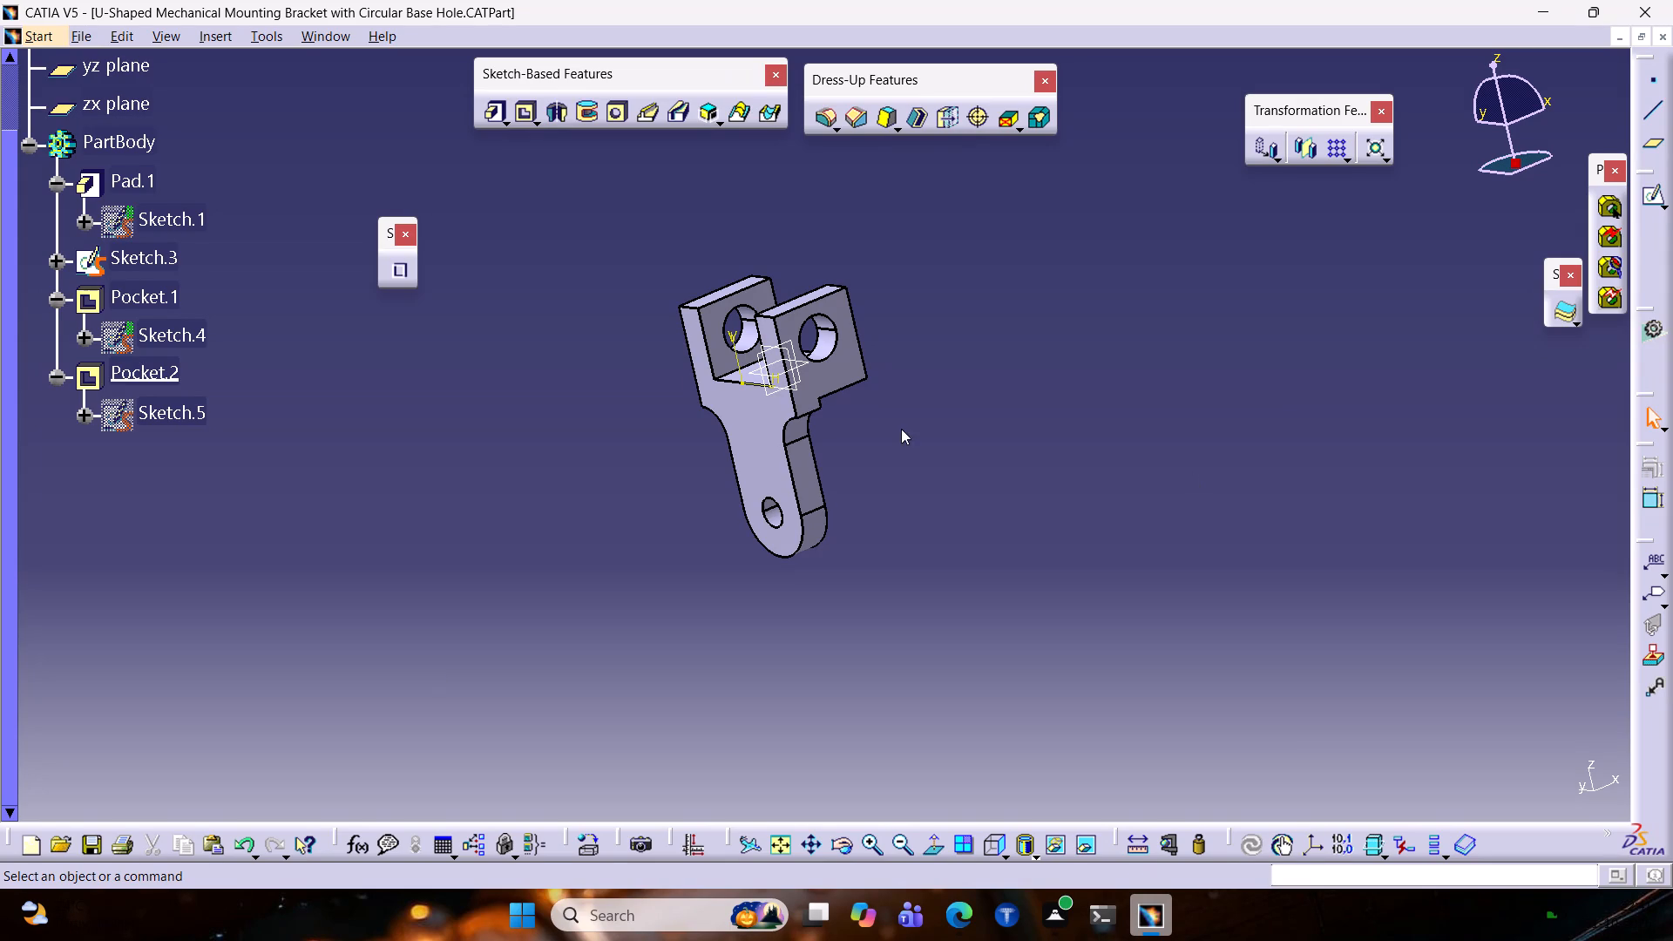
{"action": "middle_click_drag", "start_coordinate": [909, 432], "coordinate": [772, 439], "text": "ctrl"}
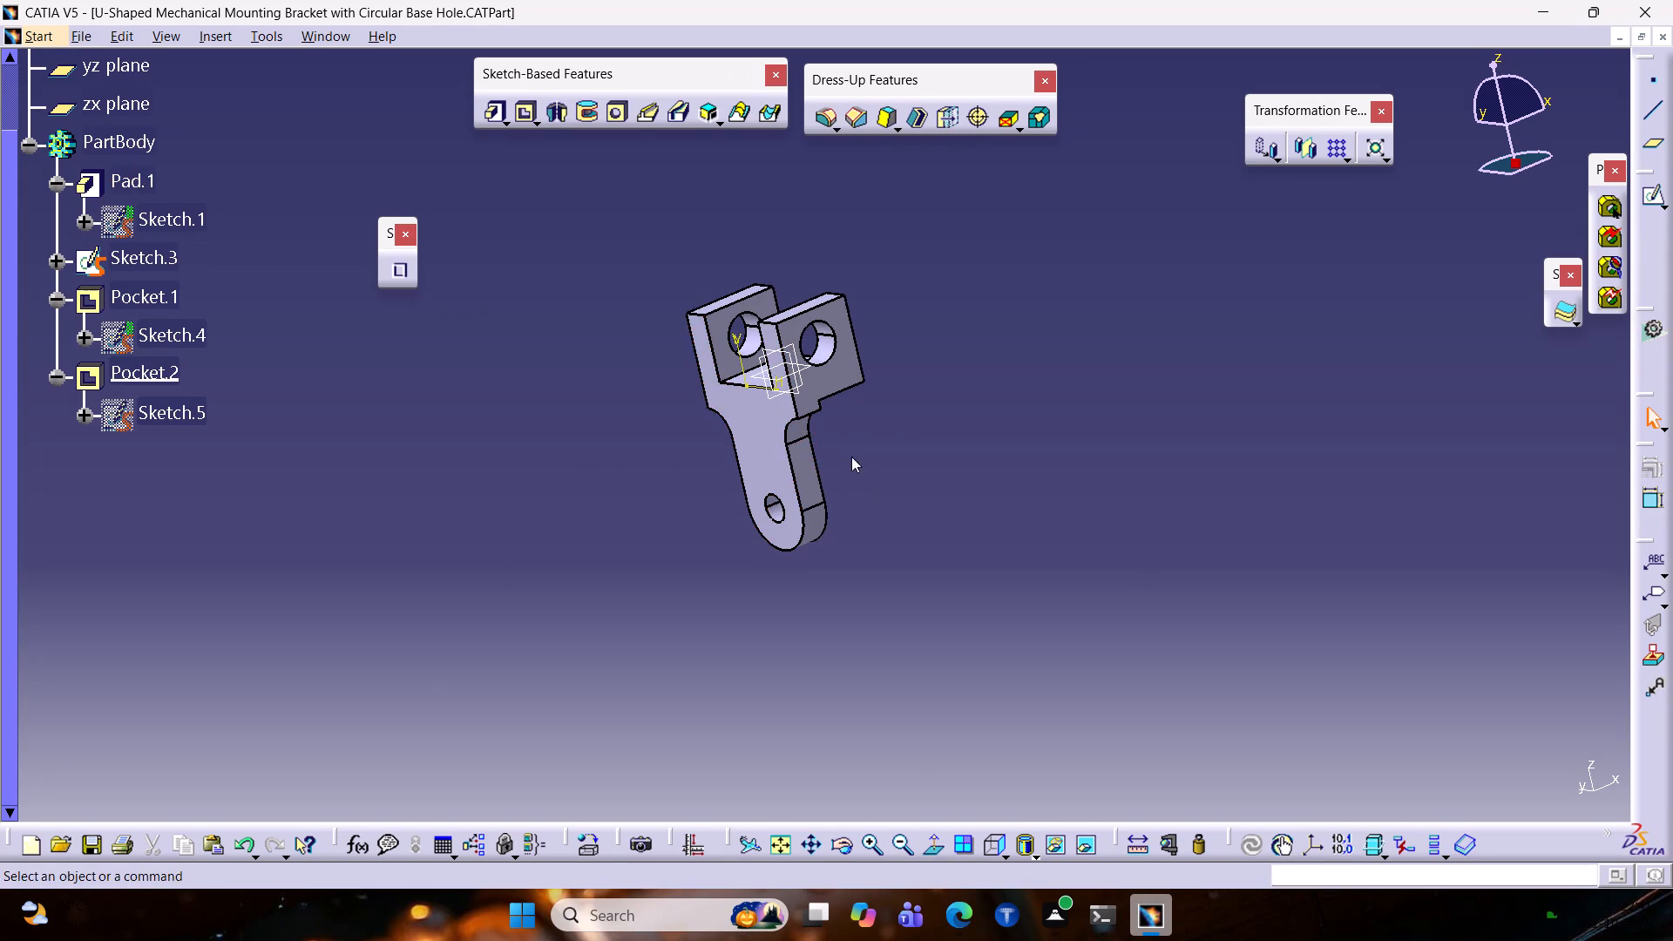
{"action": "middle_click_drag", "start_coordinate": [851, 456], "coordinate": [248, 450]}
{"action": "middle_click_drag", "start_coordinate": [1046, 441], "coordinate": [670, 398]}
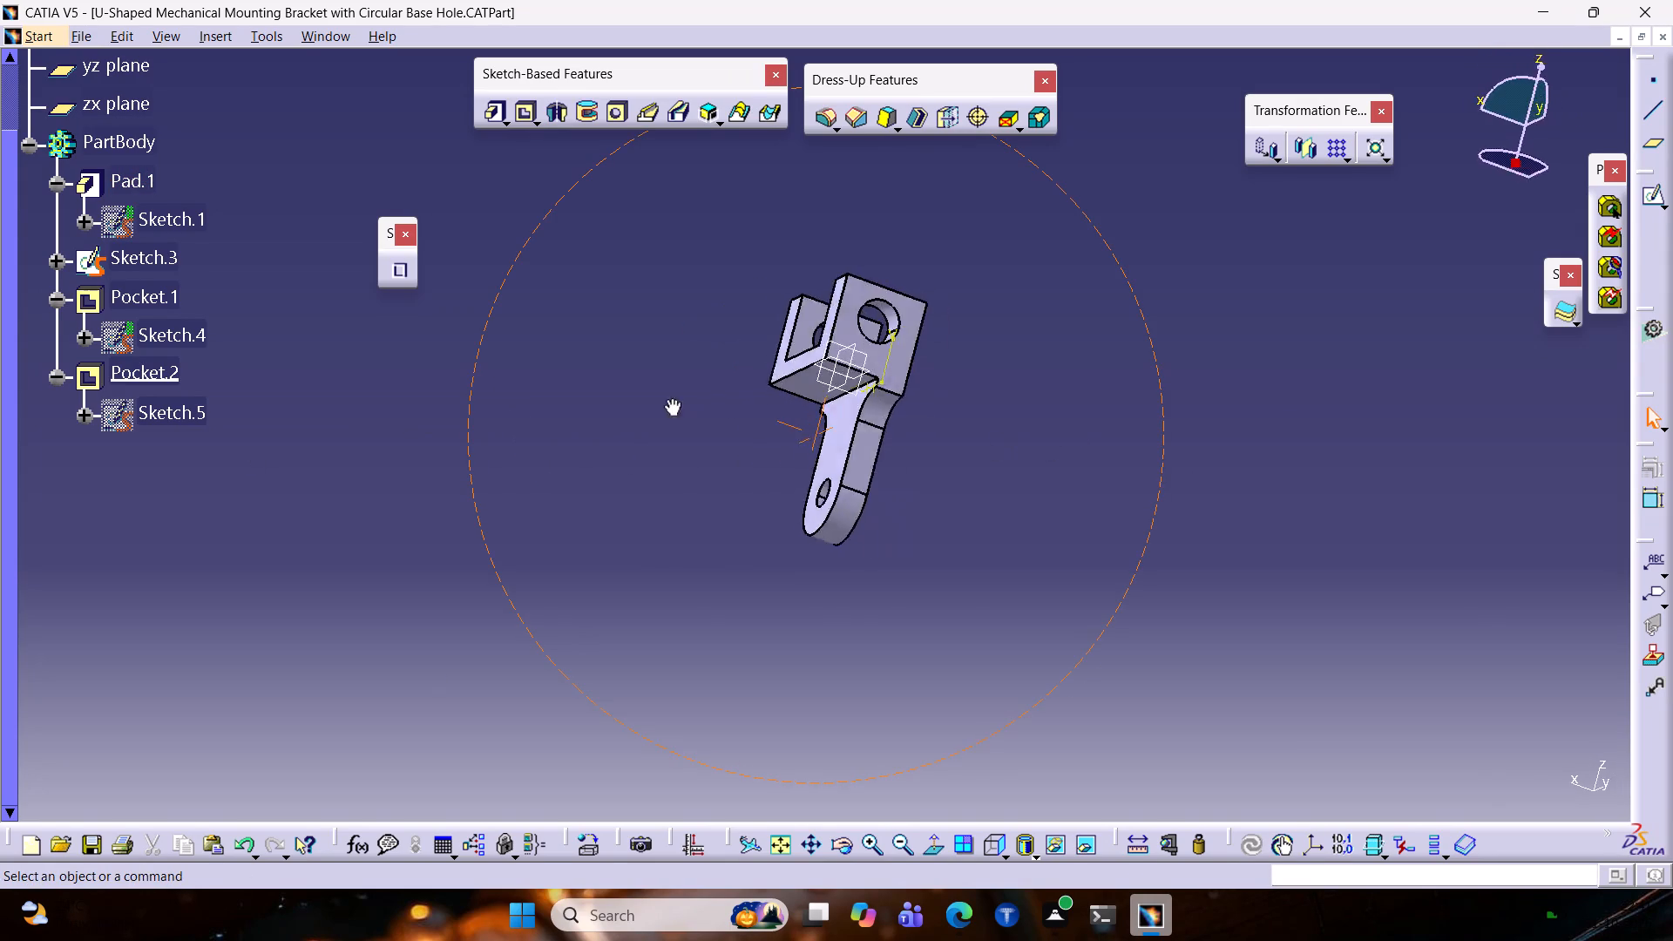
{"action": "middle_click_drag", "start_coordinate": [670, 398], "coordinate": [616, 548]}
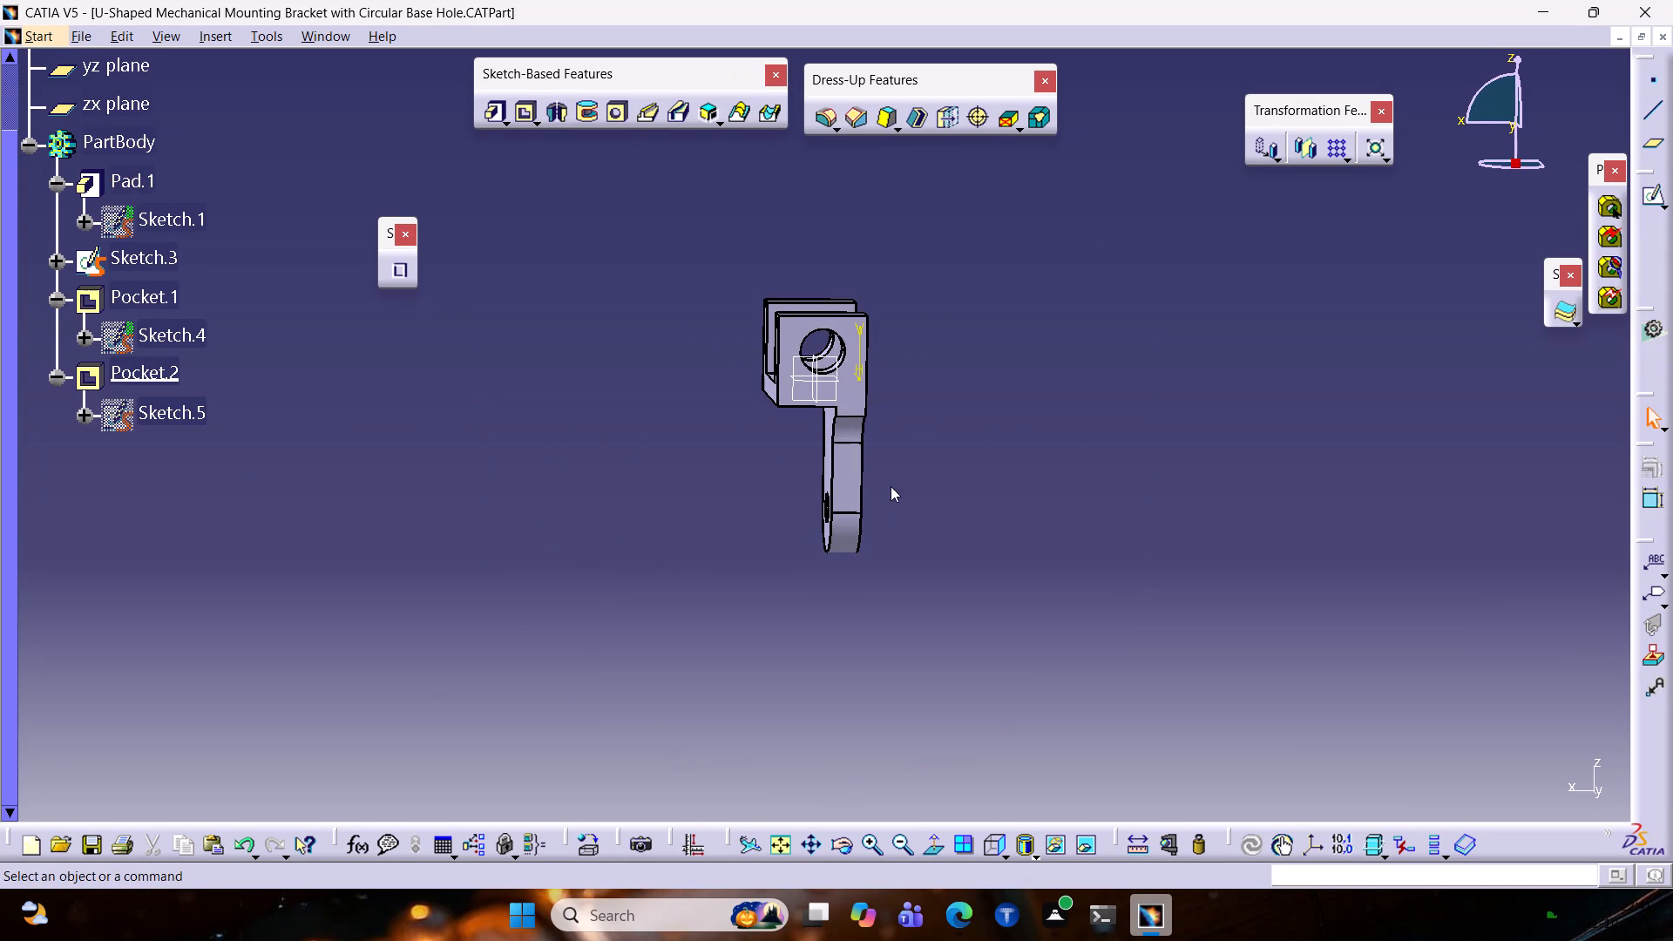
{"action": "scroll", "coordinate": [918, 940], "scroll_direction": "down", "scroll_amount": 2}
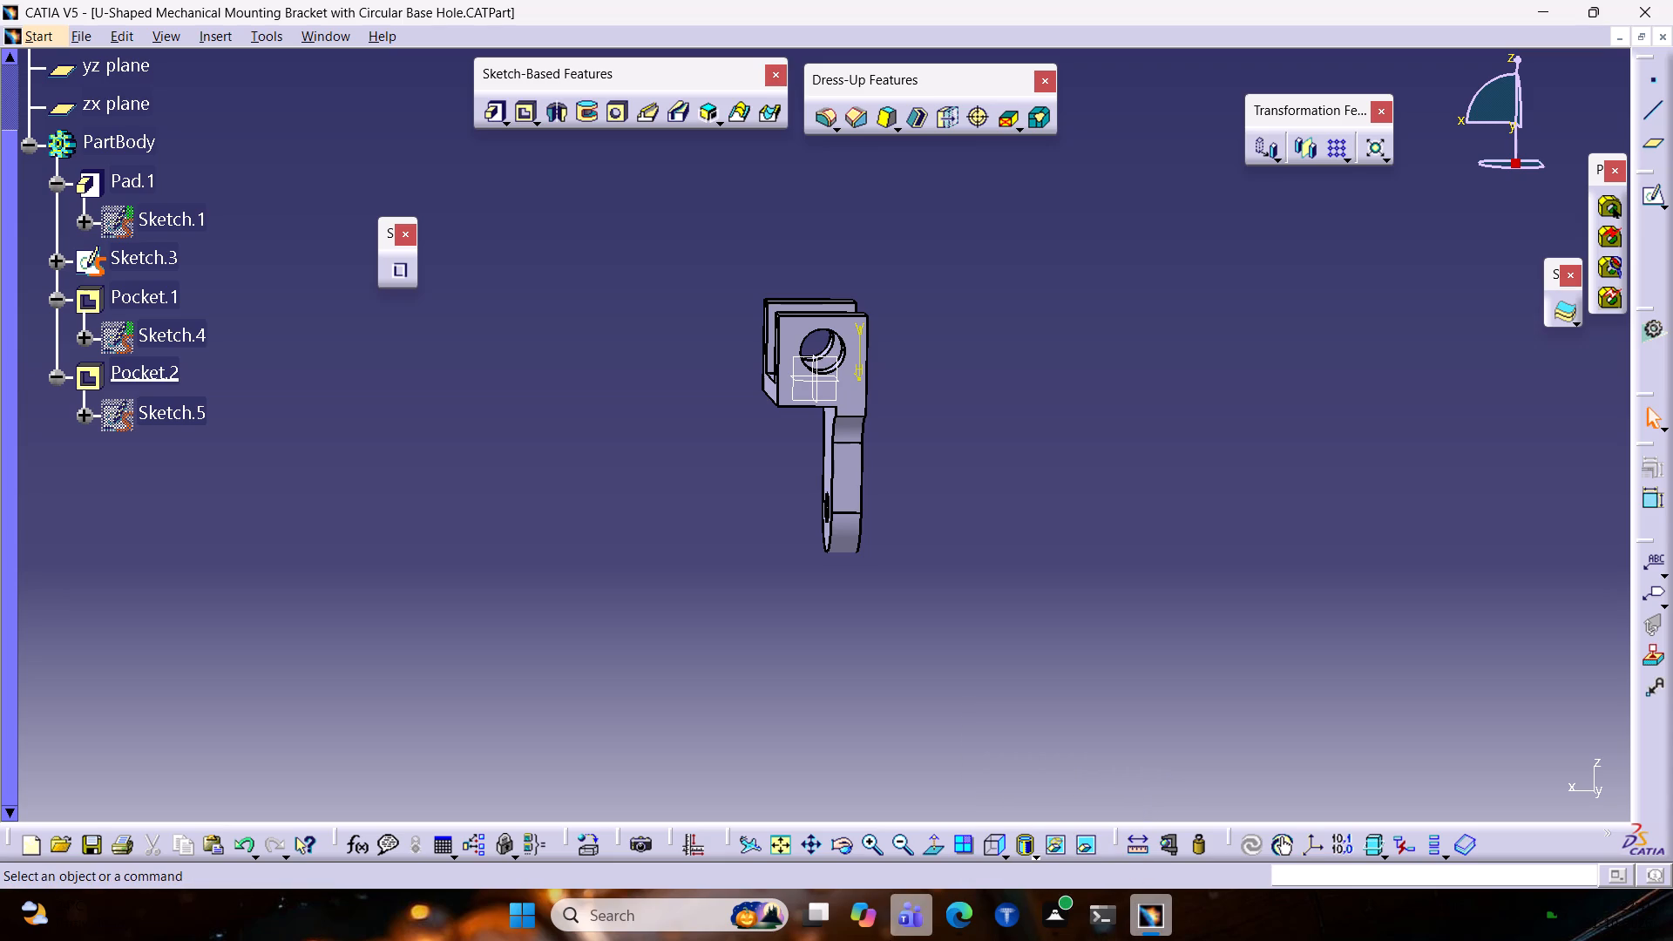
Switch to the Edge browser window containing the ChatGPT description of the U-shaped bracket.
{"action": "left_click", "coordinate": [947, 928]}
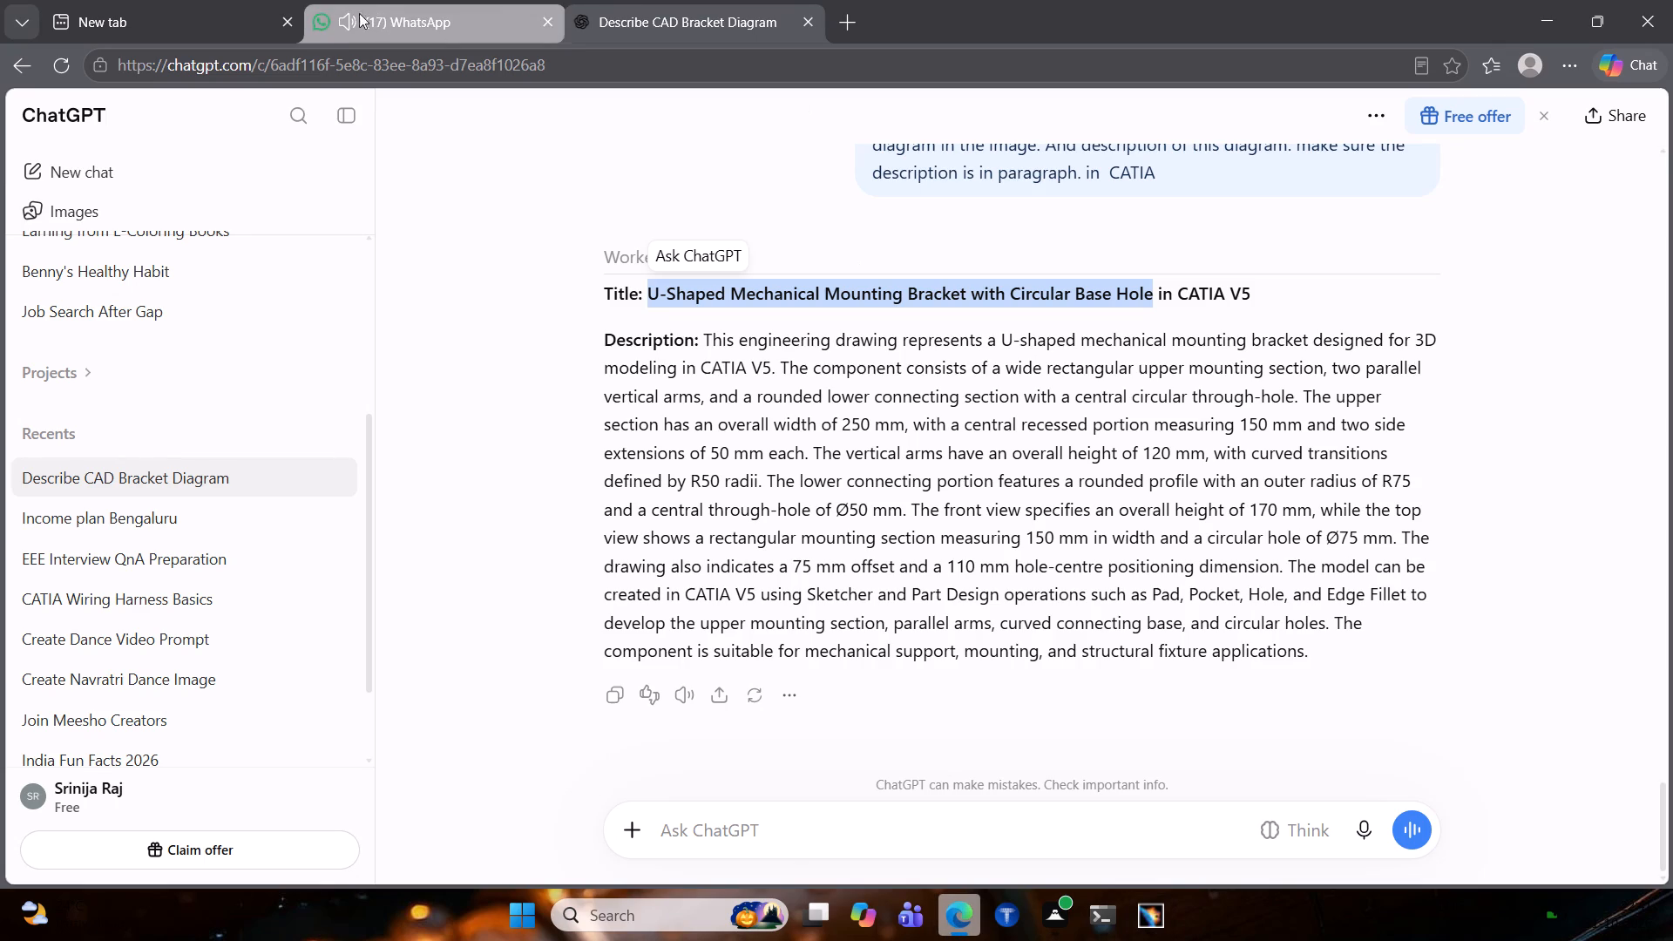
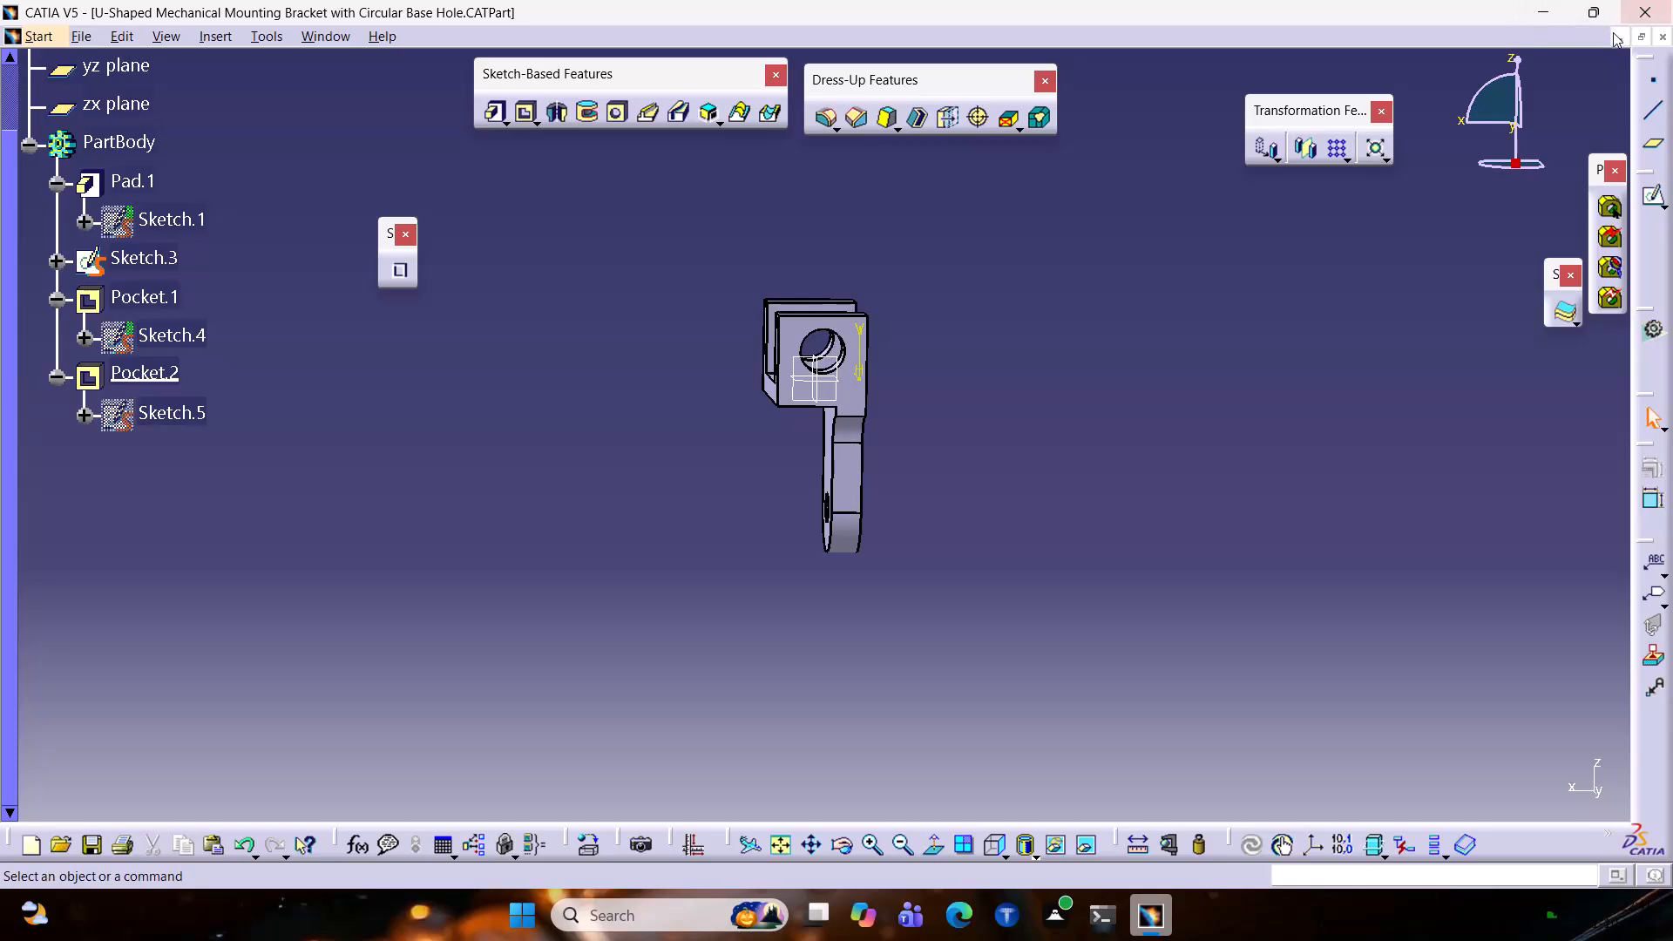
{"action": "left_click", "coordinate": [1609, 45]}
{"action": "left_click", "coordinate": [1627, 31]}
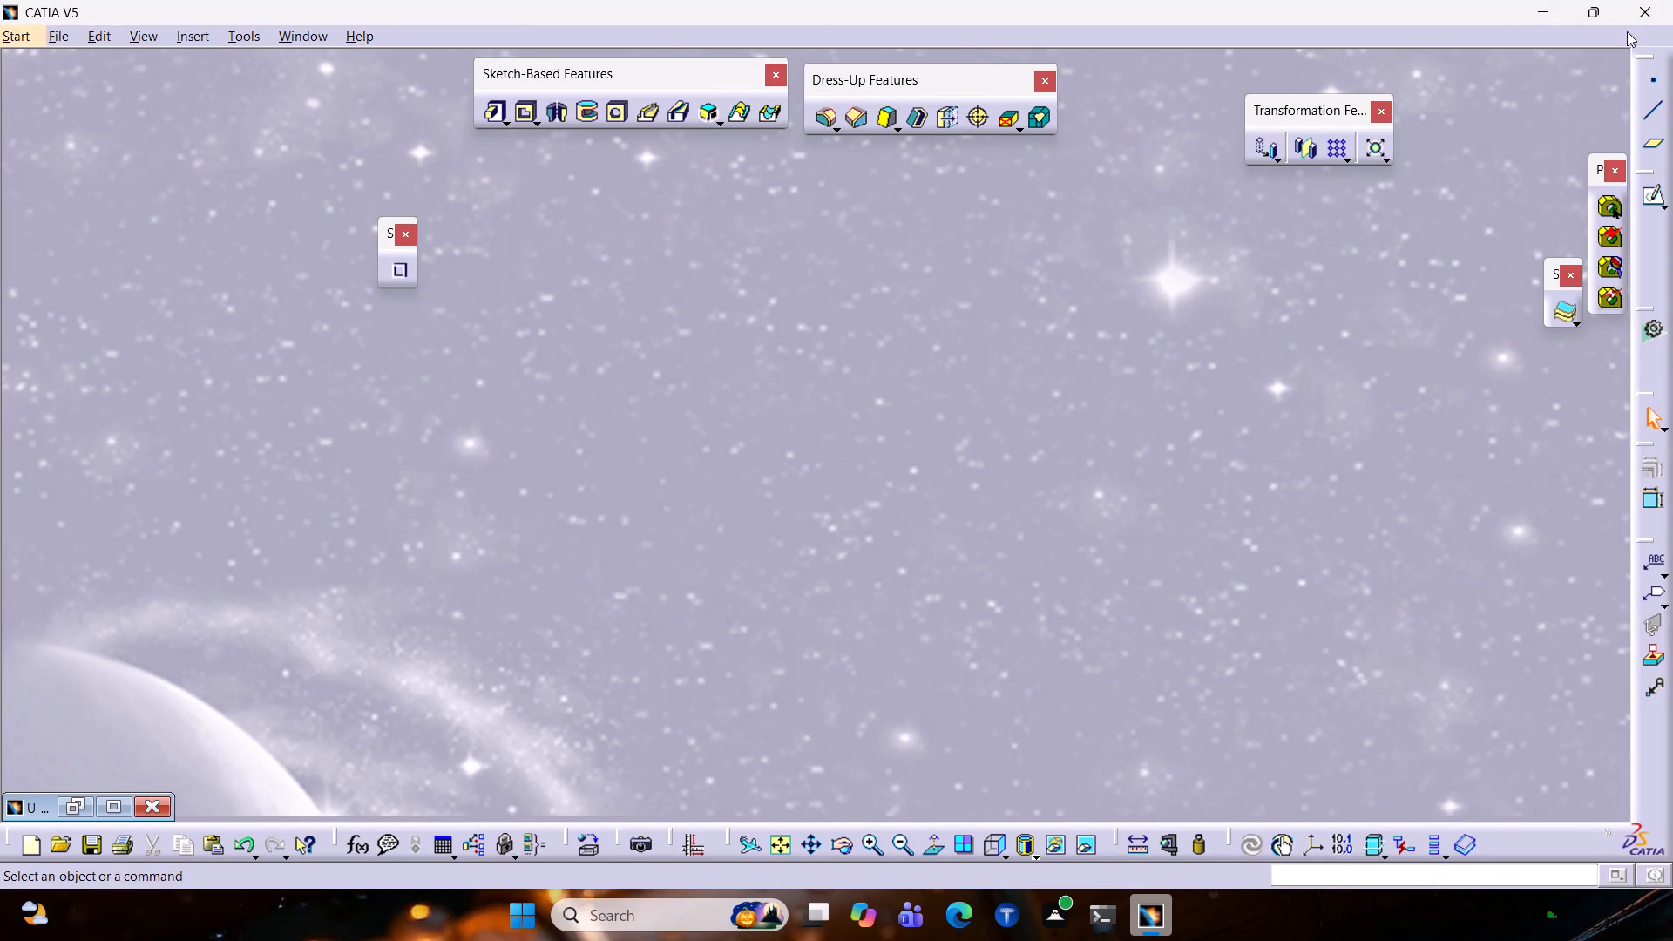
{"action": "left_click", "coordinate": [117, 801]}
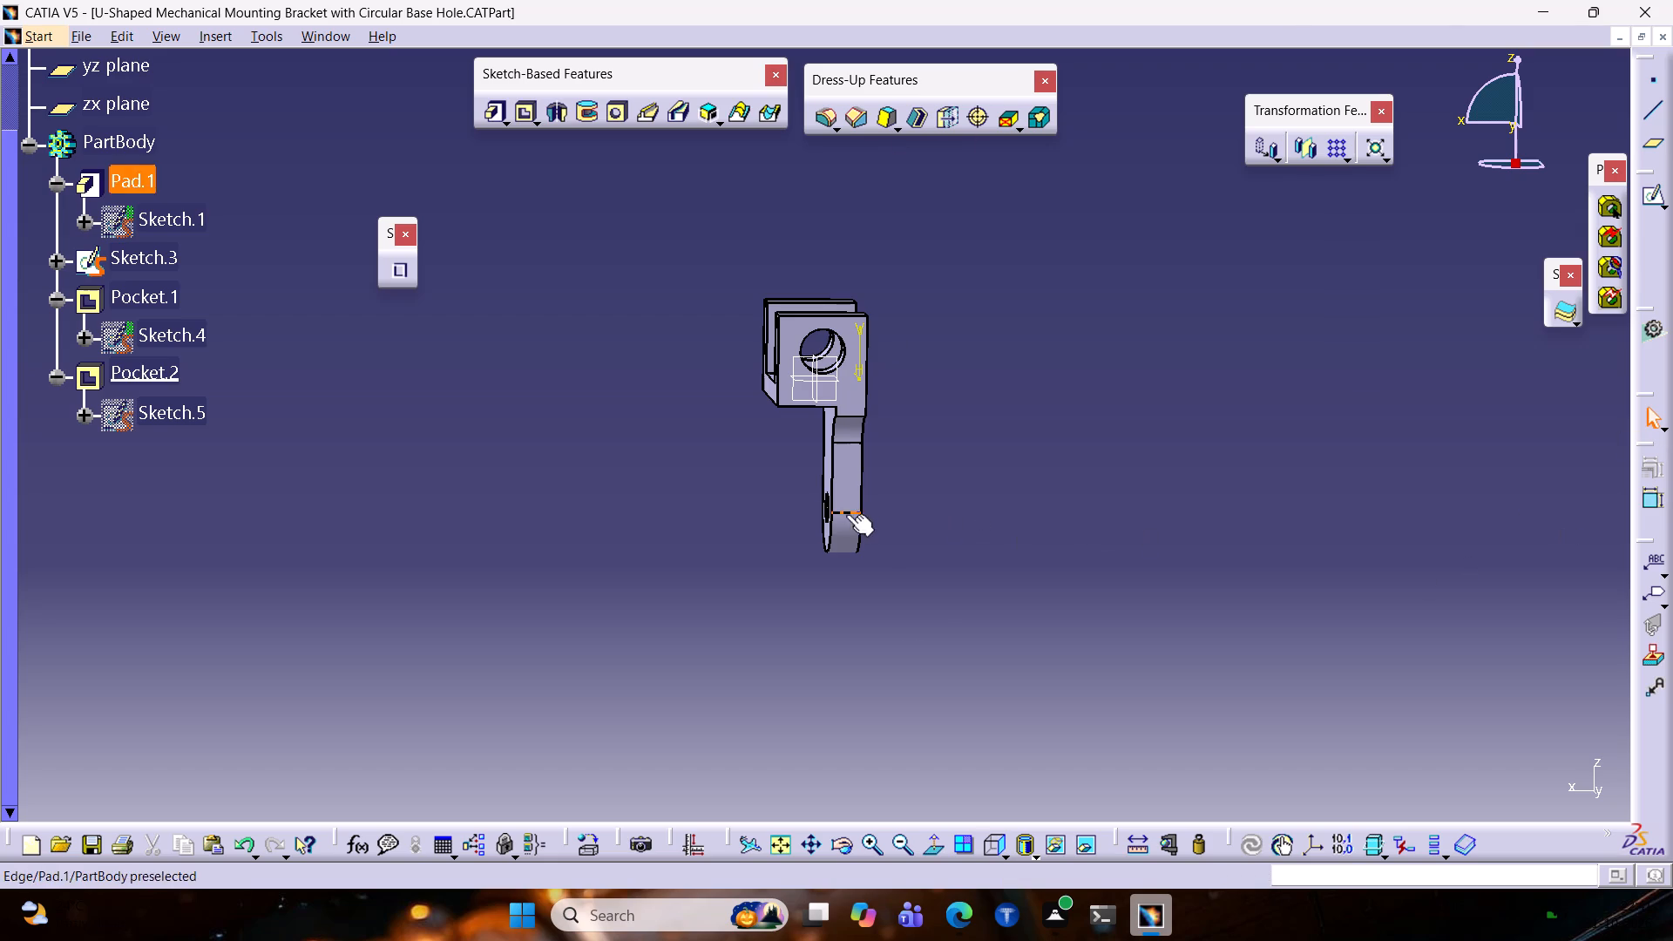
Examine the finished bracket in both side views, the front view and from oblique angles, checking the U-shaped arms, holes and lower plate.
{"action": "left_click", "coordinate": [999, 849]}
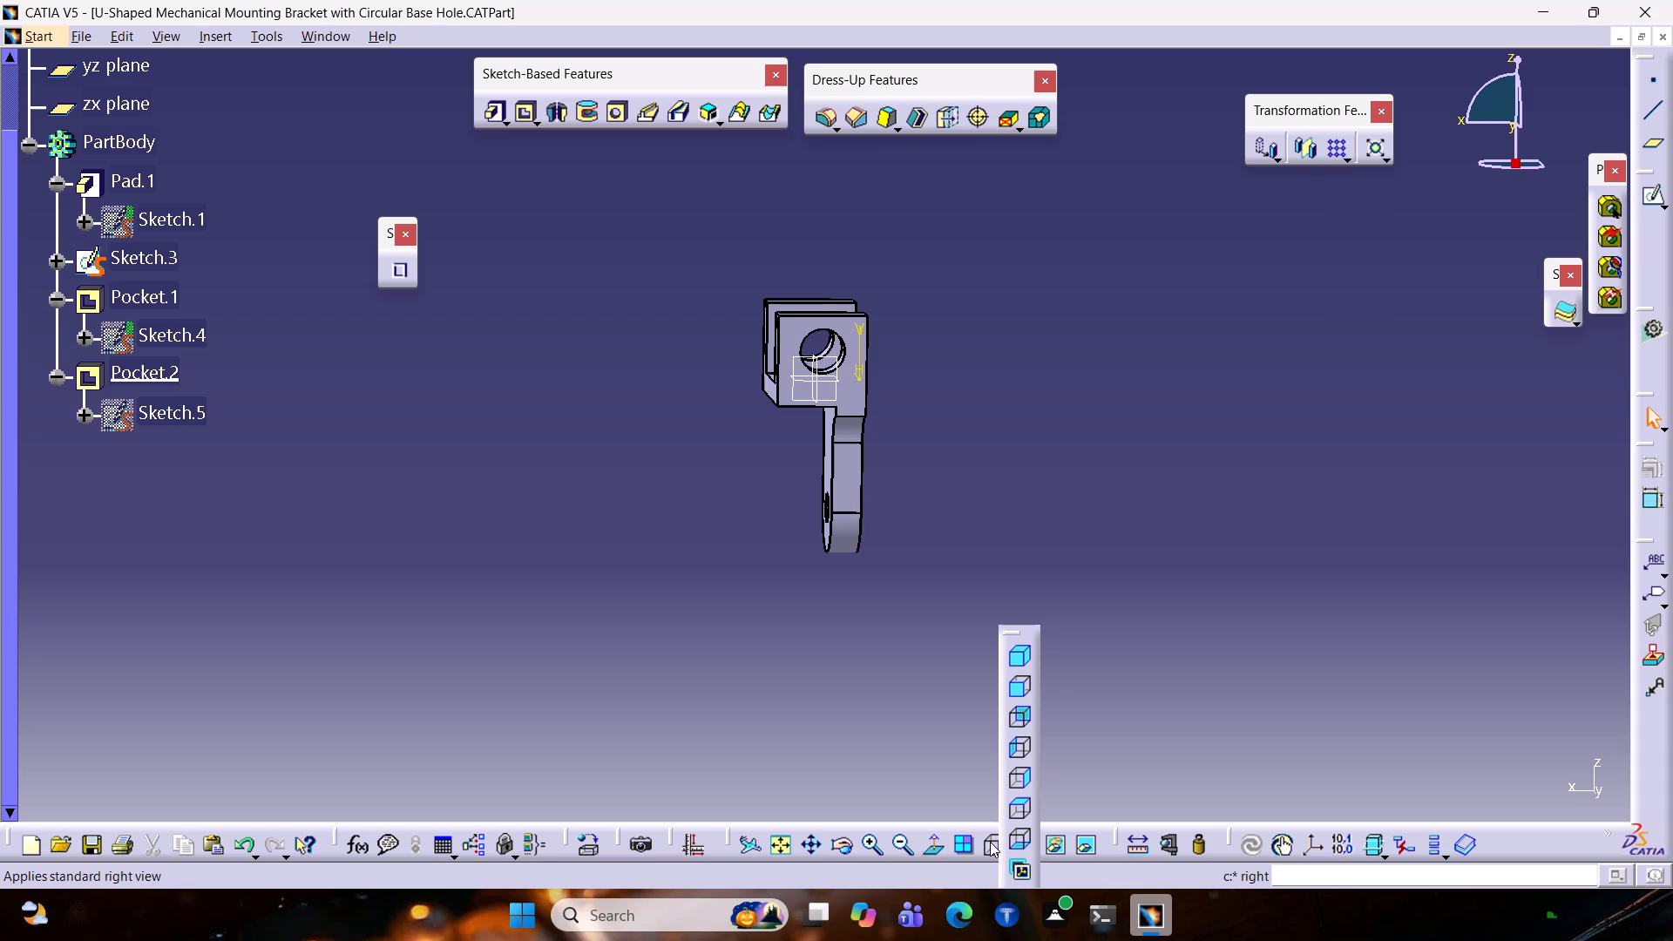
{"action": "double_click", "coordinate": [990, 842]}
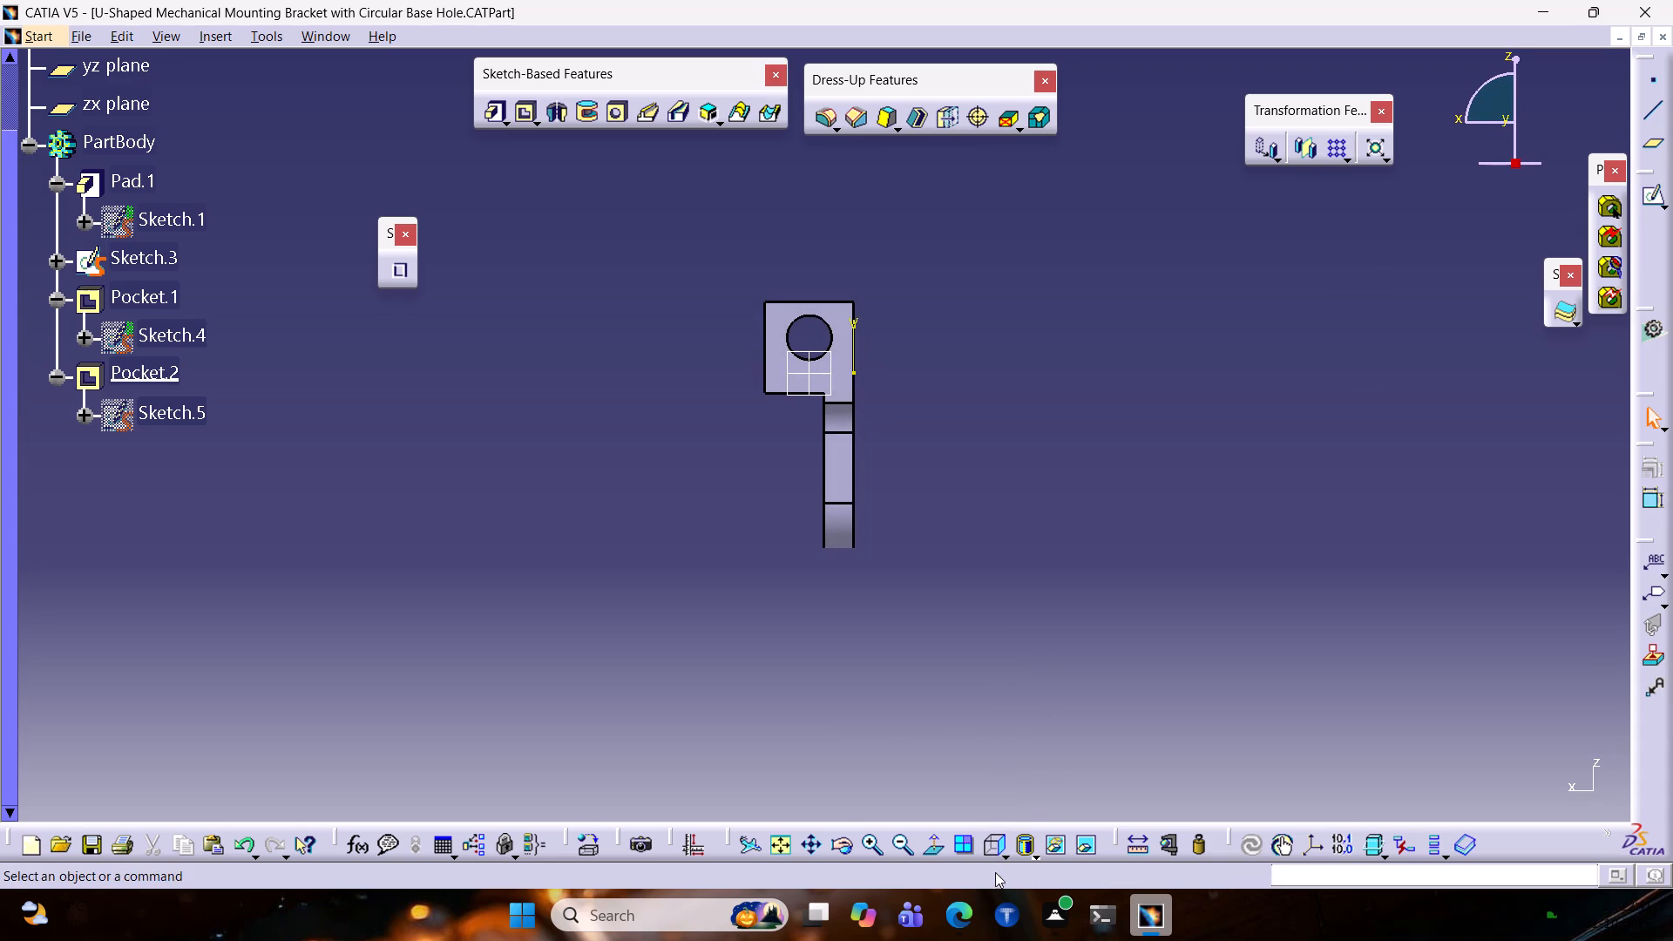
{"action": "left_click", "coordinate": [999, 854]}
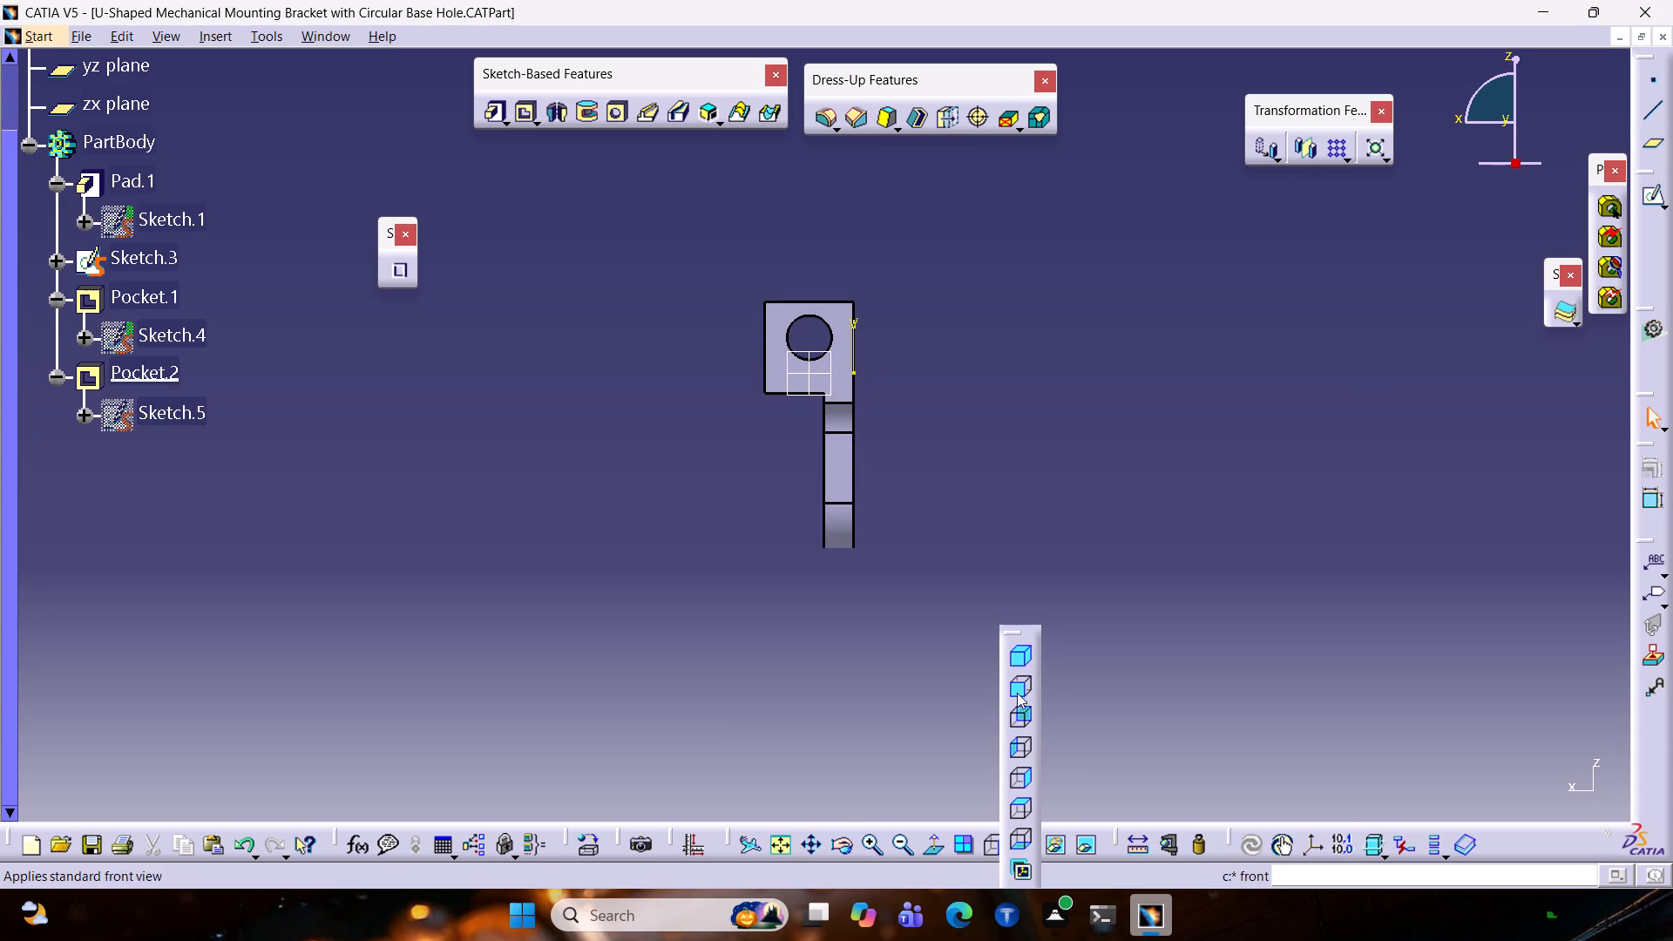
{"action": "left_click", "coordinate": [1019, 755]}
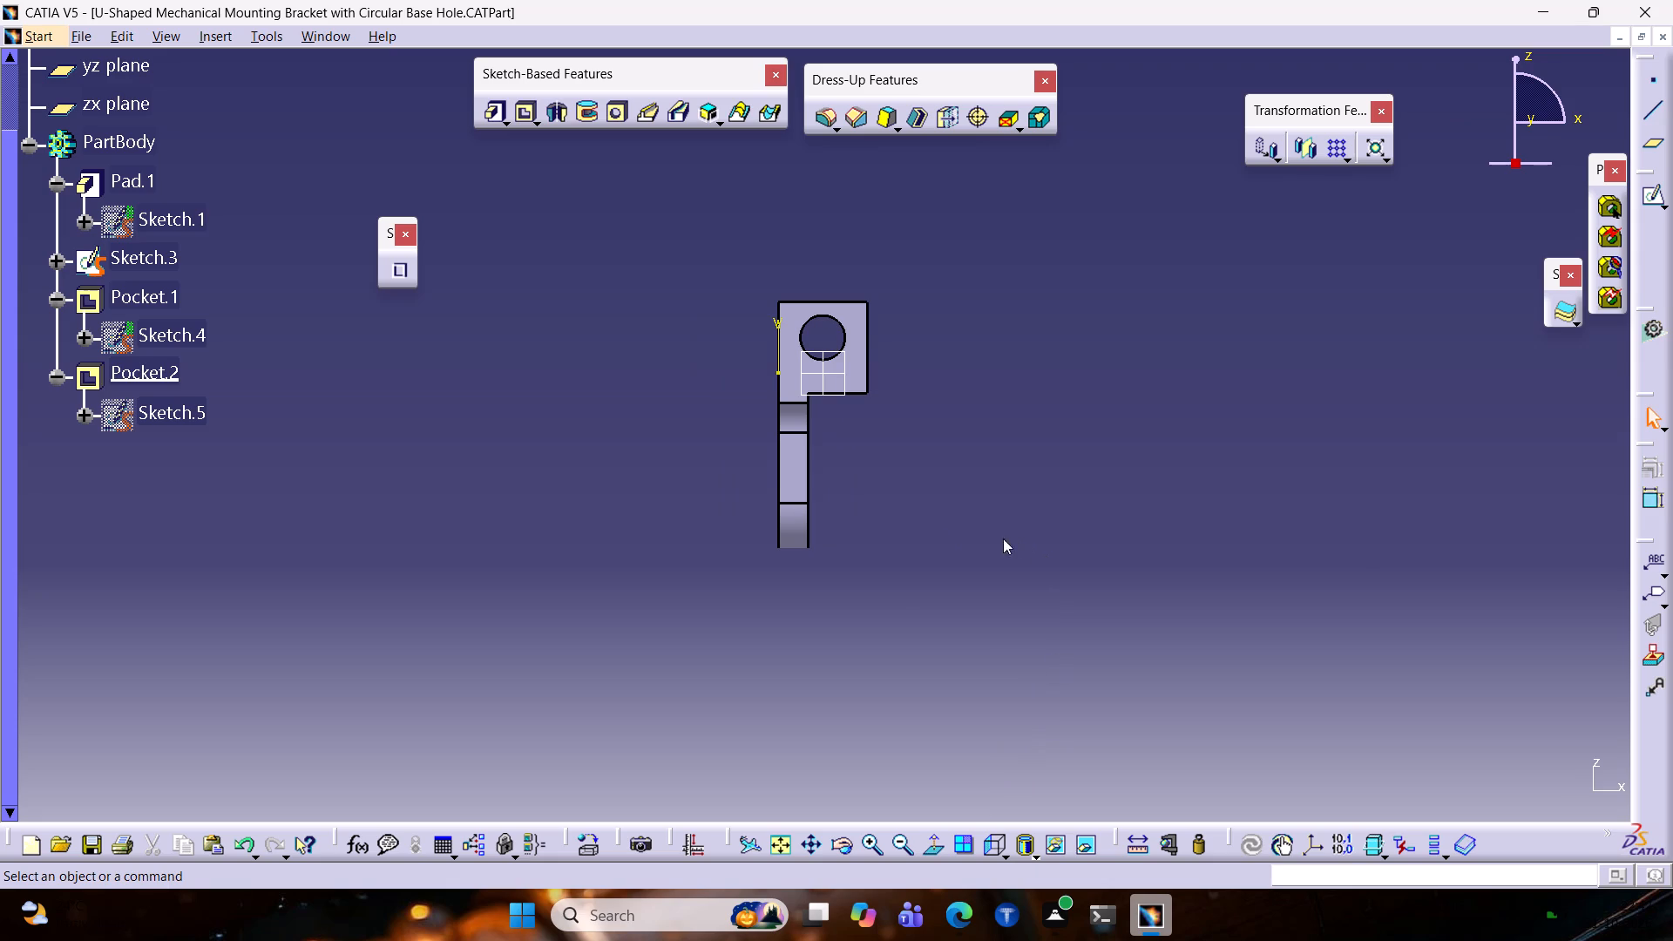
{"action": "middle_click_drag", "start_coordinate": [883, 357], "coordinate": [877, 414], "text": "ctrl"}
{"action": "middle_click_drag", "start_coordinate": [875, 415], "coordinate": [519, 416]}
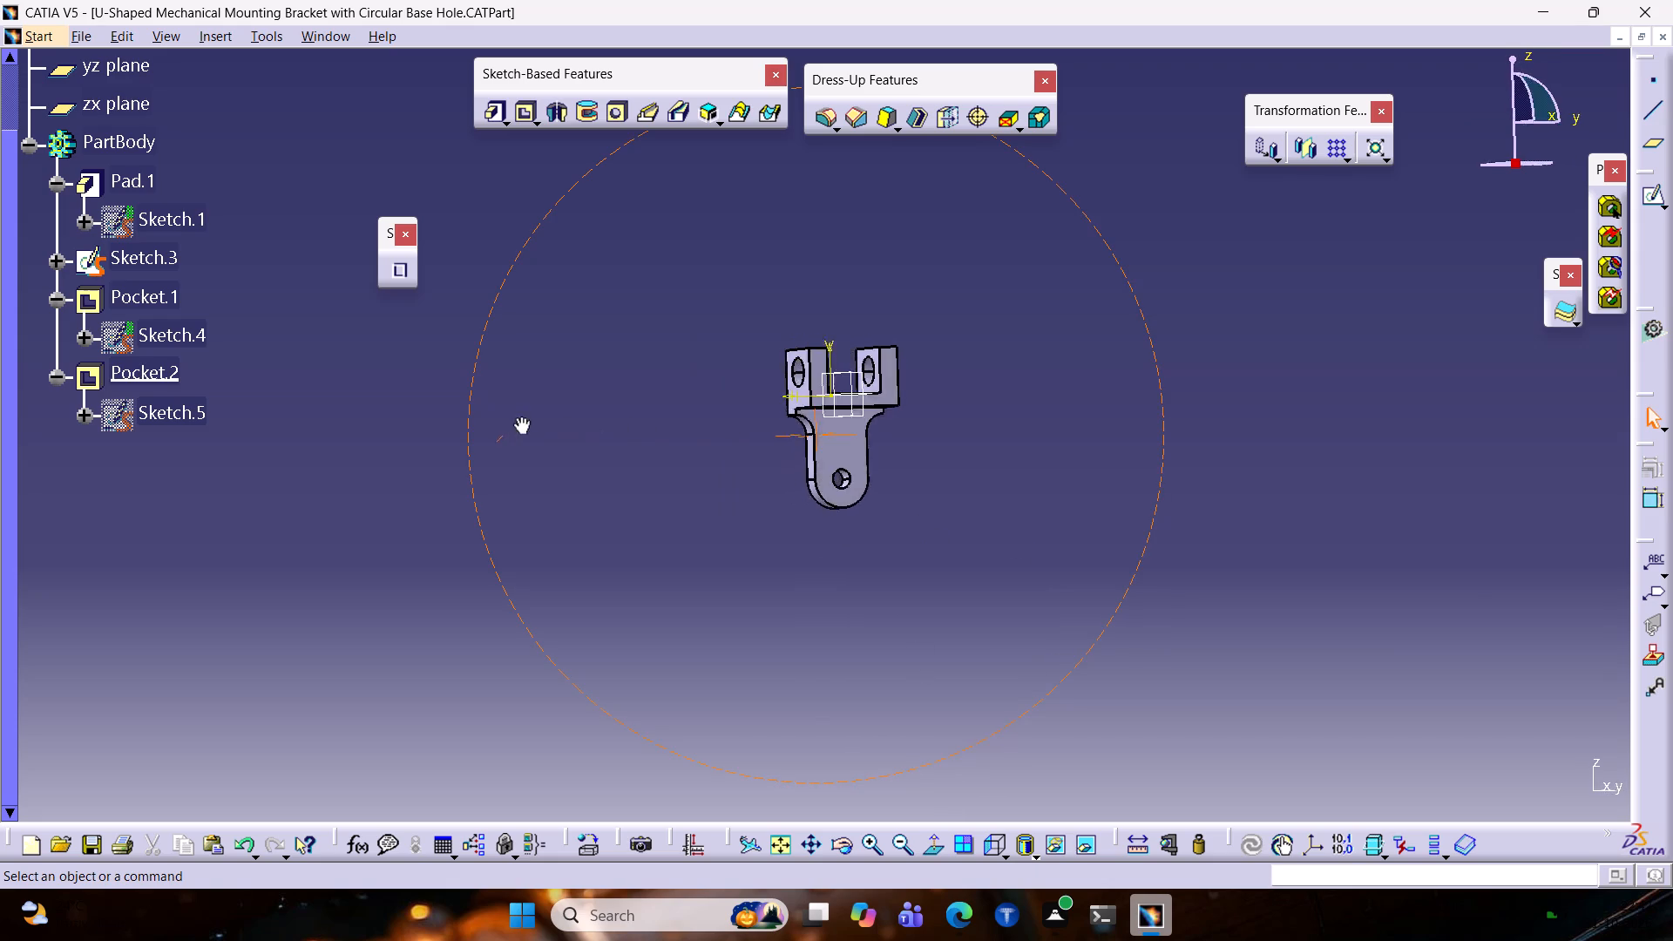
{"action": "middle_click_drag", "start_coordinate": [519, 416], "coordinate": [459, 410]}
{"action": "middle_click_drag", "start_coordinate": [952, 343], "coordinate": [945, 370], "text": "ctrl"}
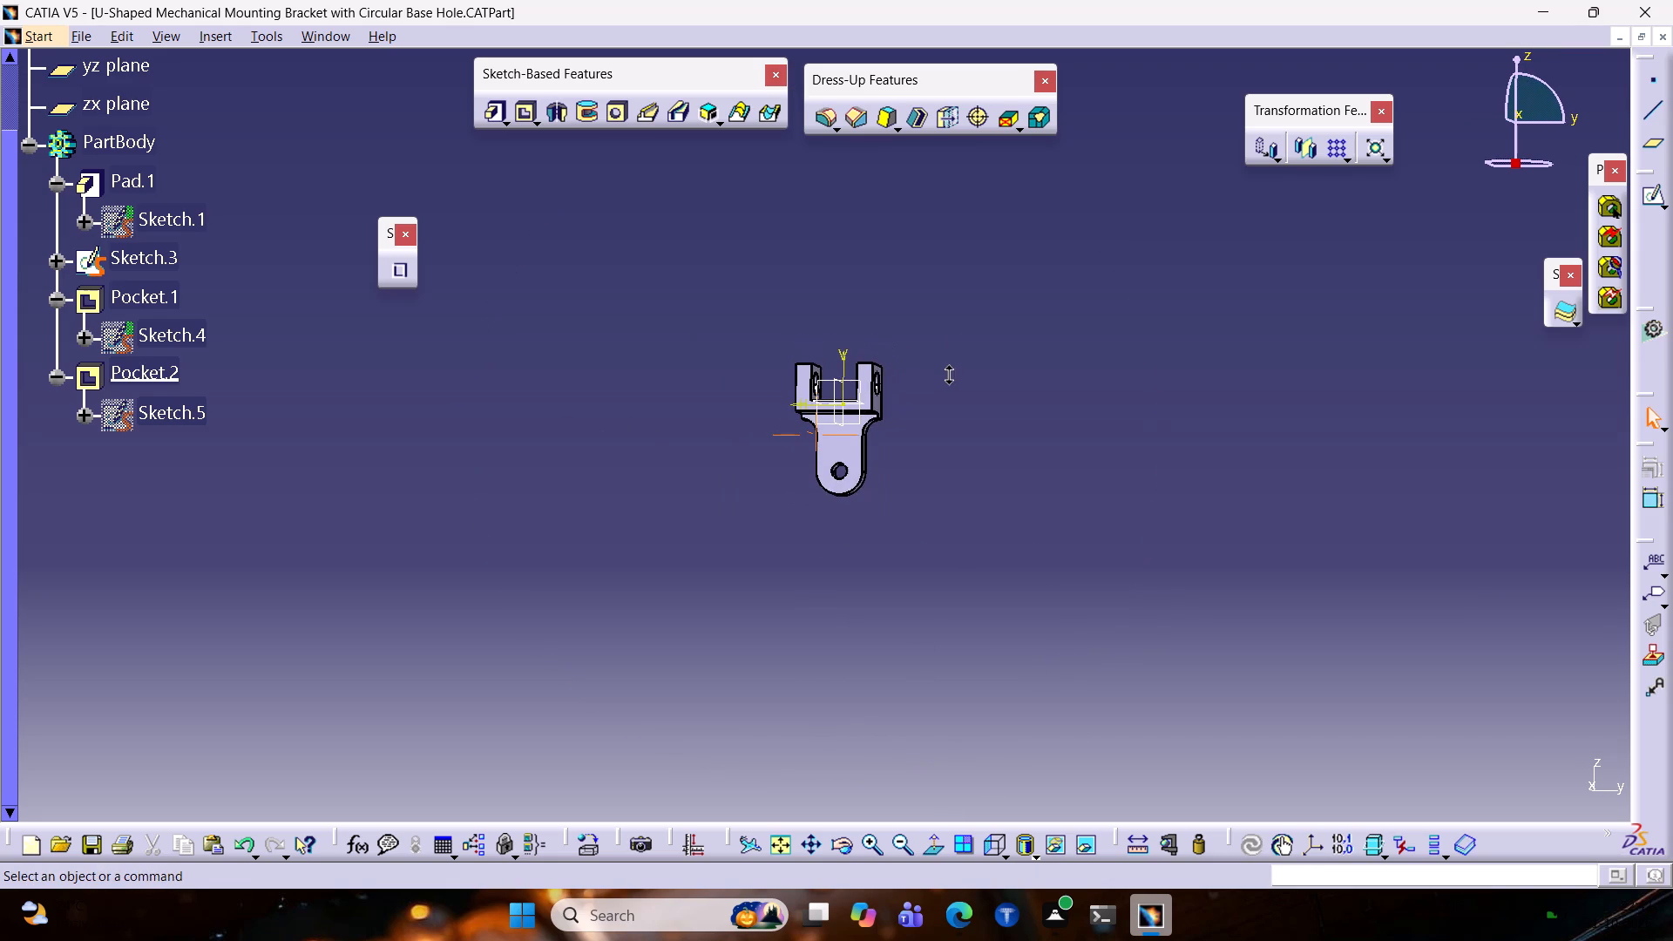
{"action": "middle_click_drag", "start_coordinate": [945, 370], "coordinate": [1130, 220], "text": "ctrl"}
{"action": "middle_click_drag", "start_coordinate": [1119, 278], "coordinate": [957, 296]}
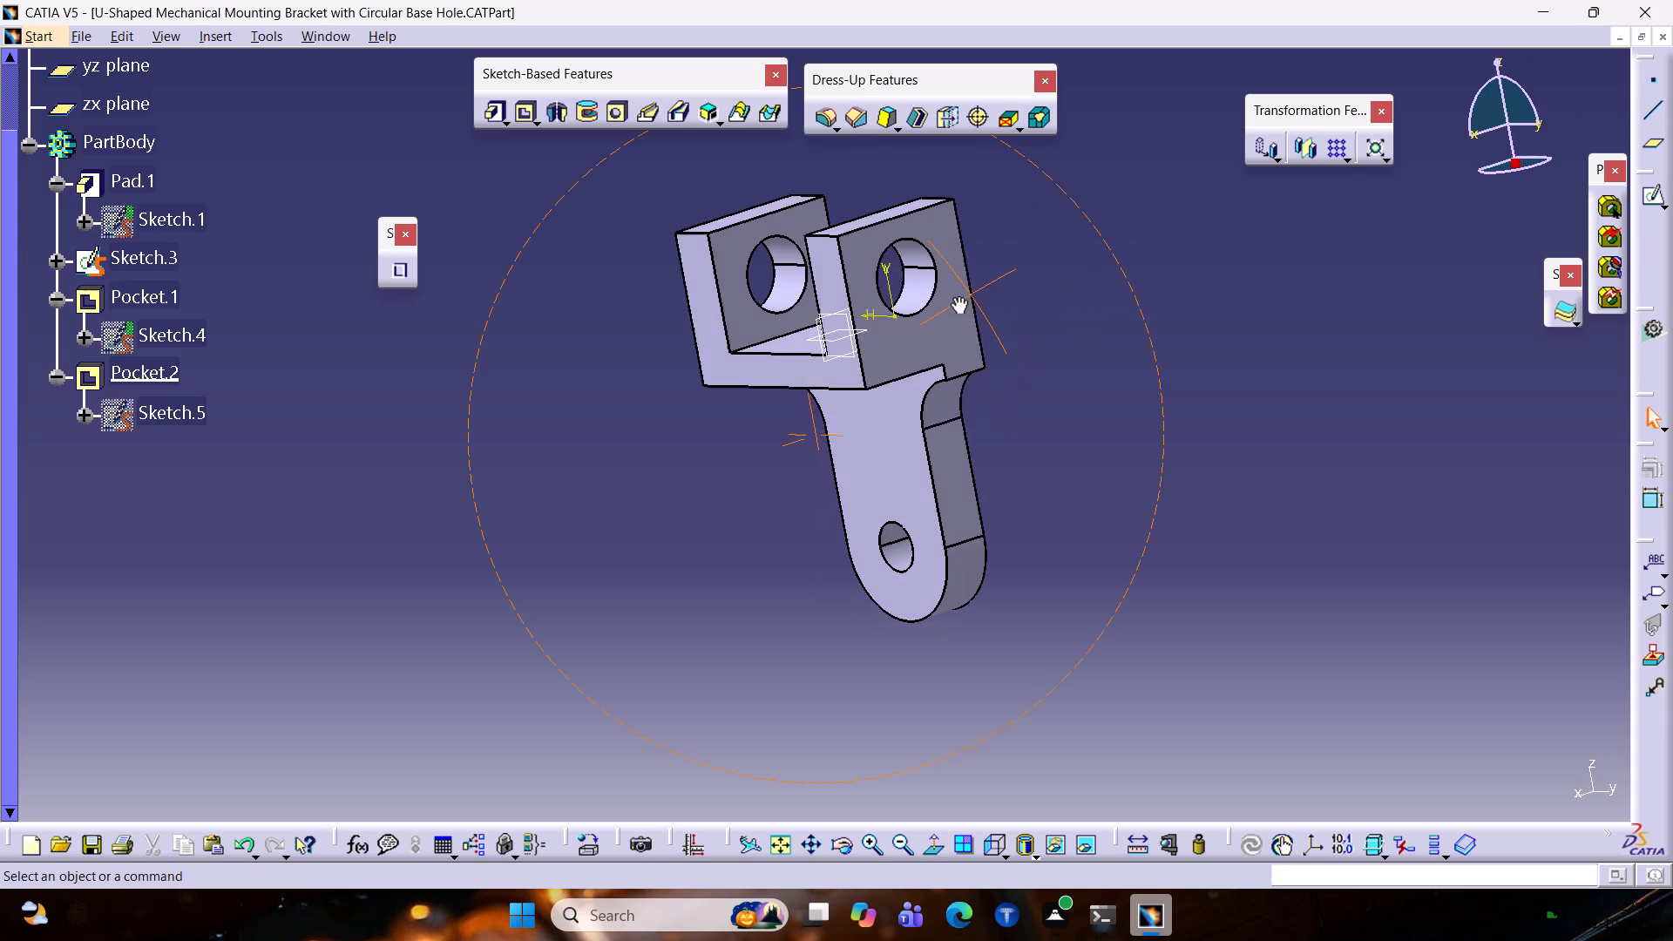
{"action": "middle_click_drag", "start_coordinate": [957, 296], "coordinate": [1223, 212]}
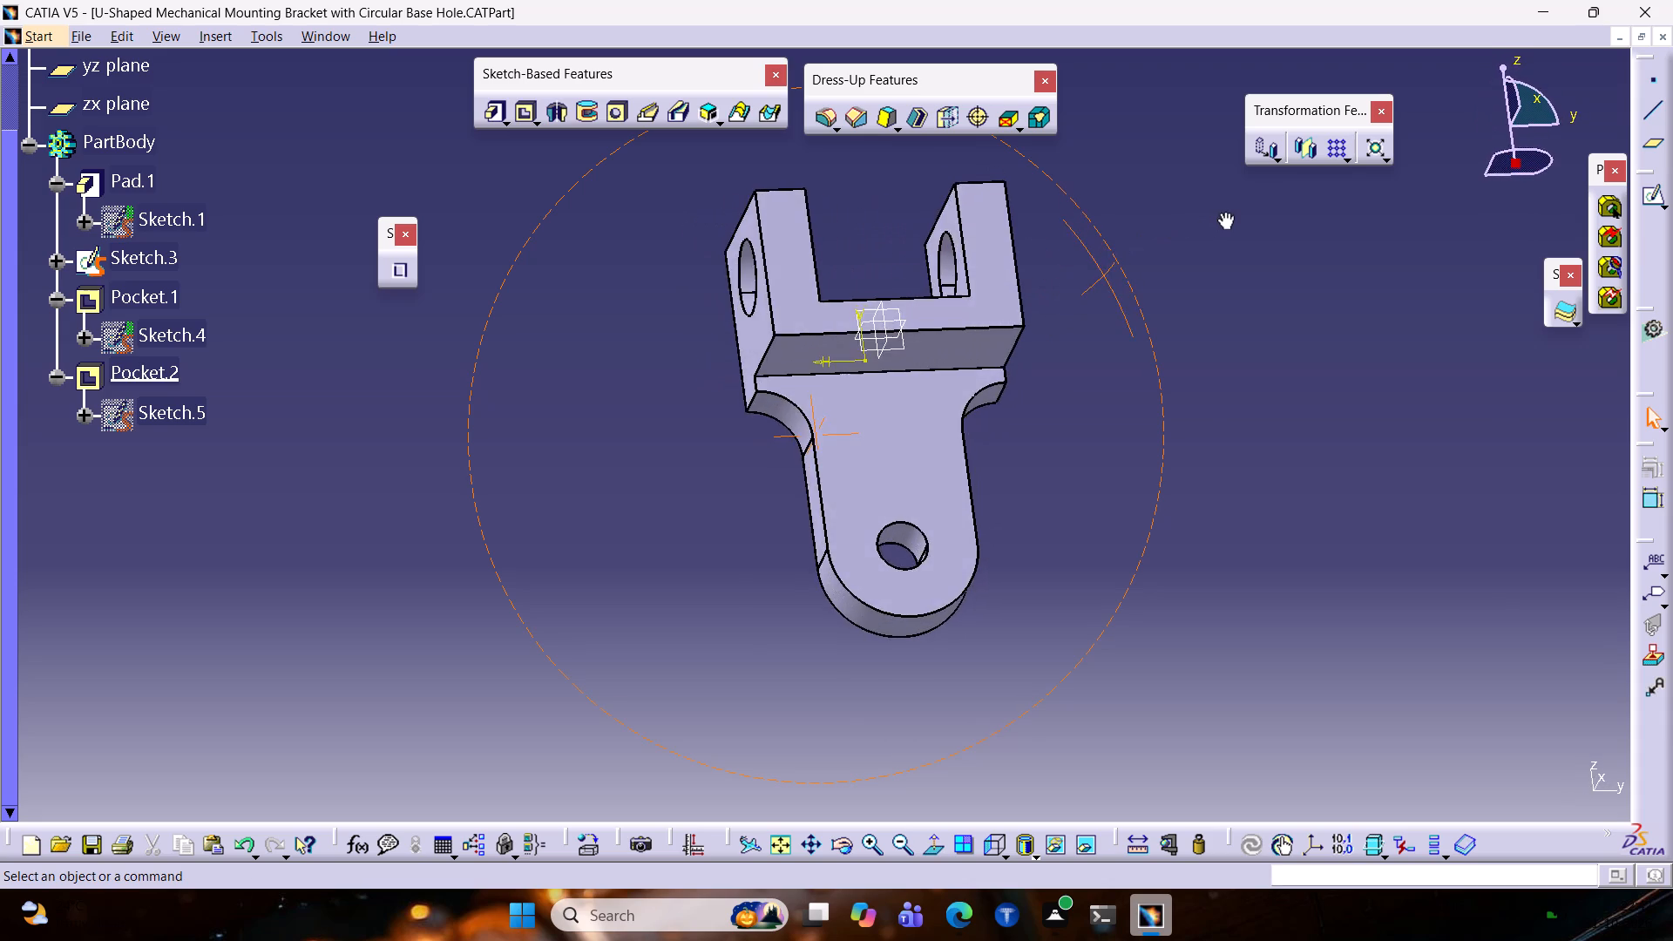
{"action": "middle_click_drag", "start_coordinate": [1223, 212], "coordinate": [1173, 310]}
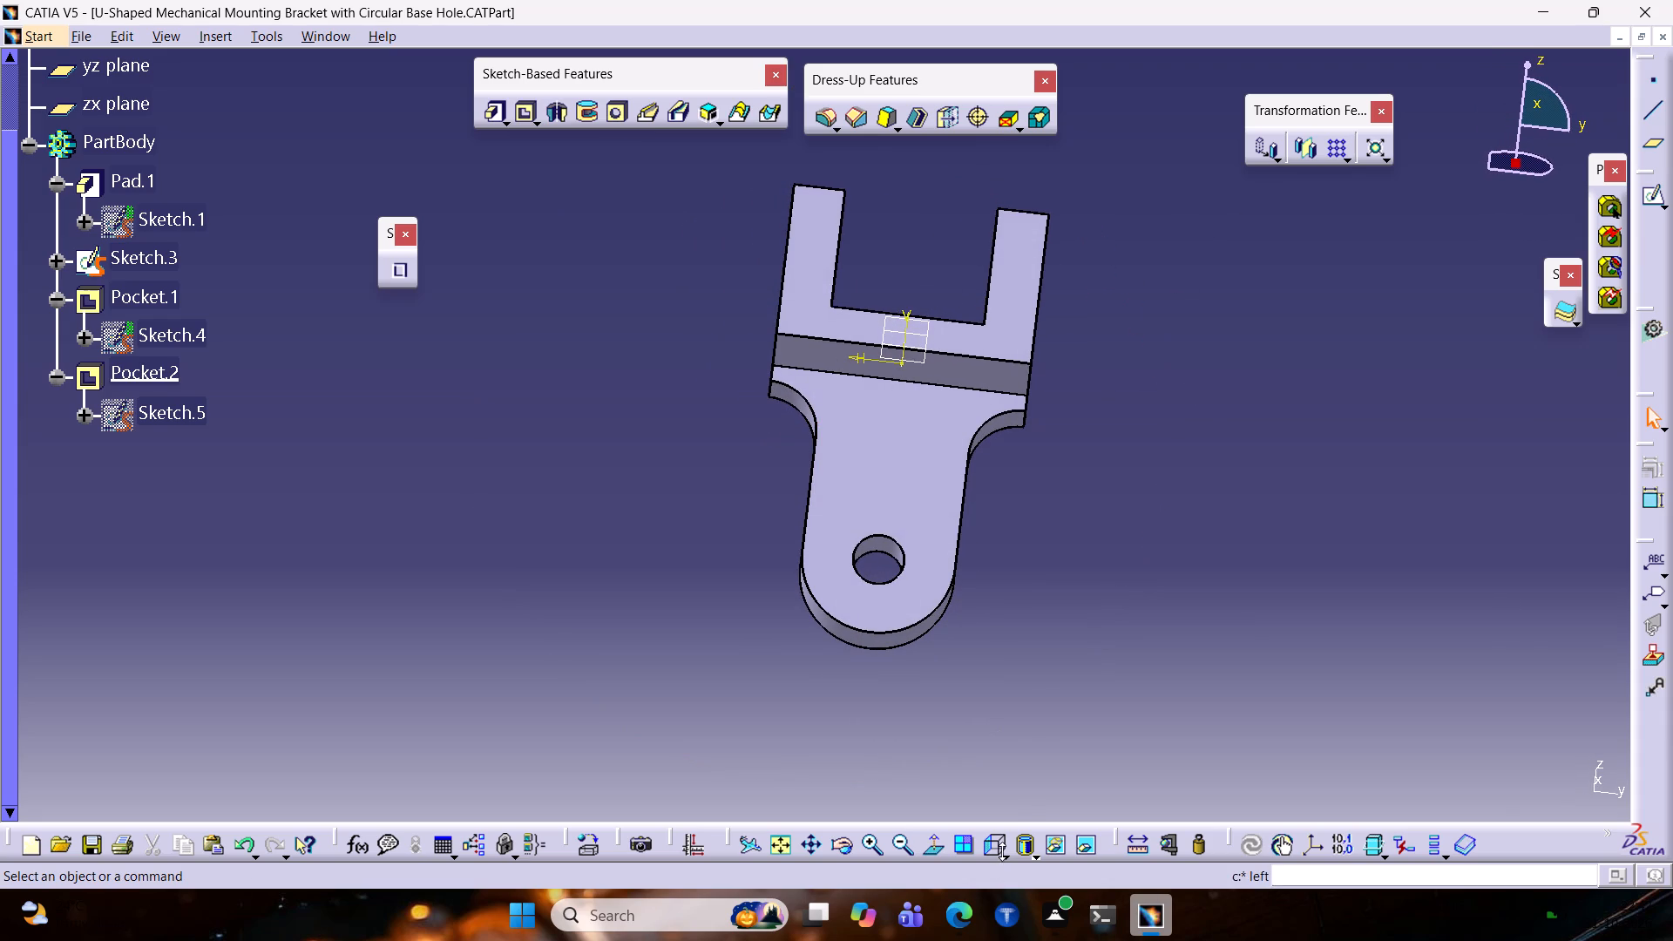
{"action": "left_click", "coordinate": [1002, 851]}
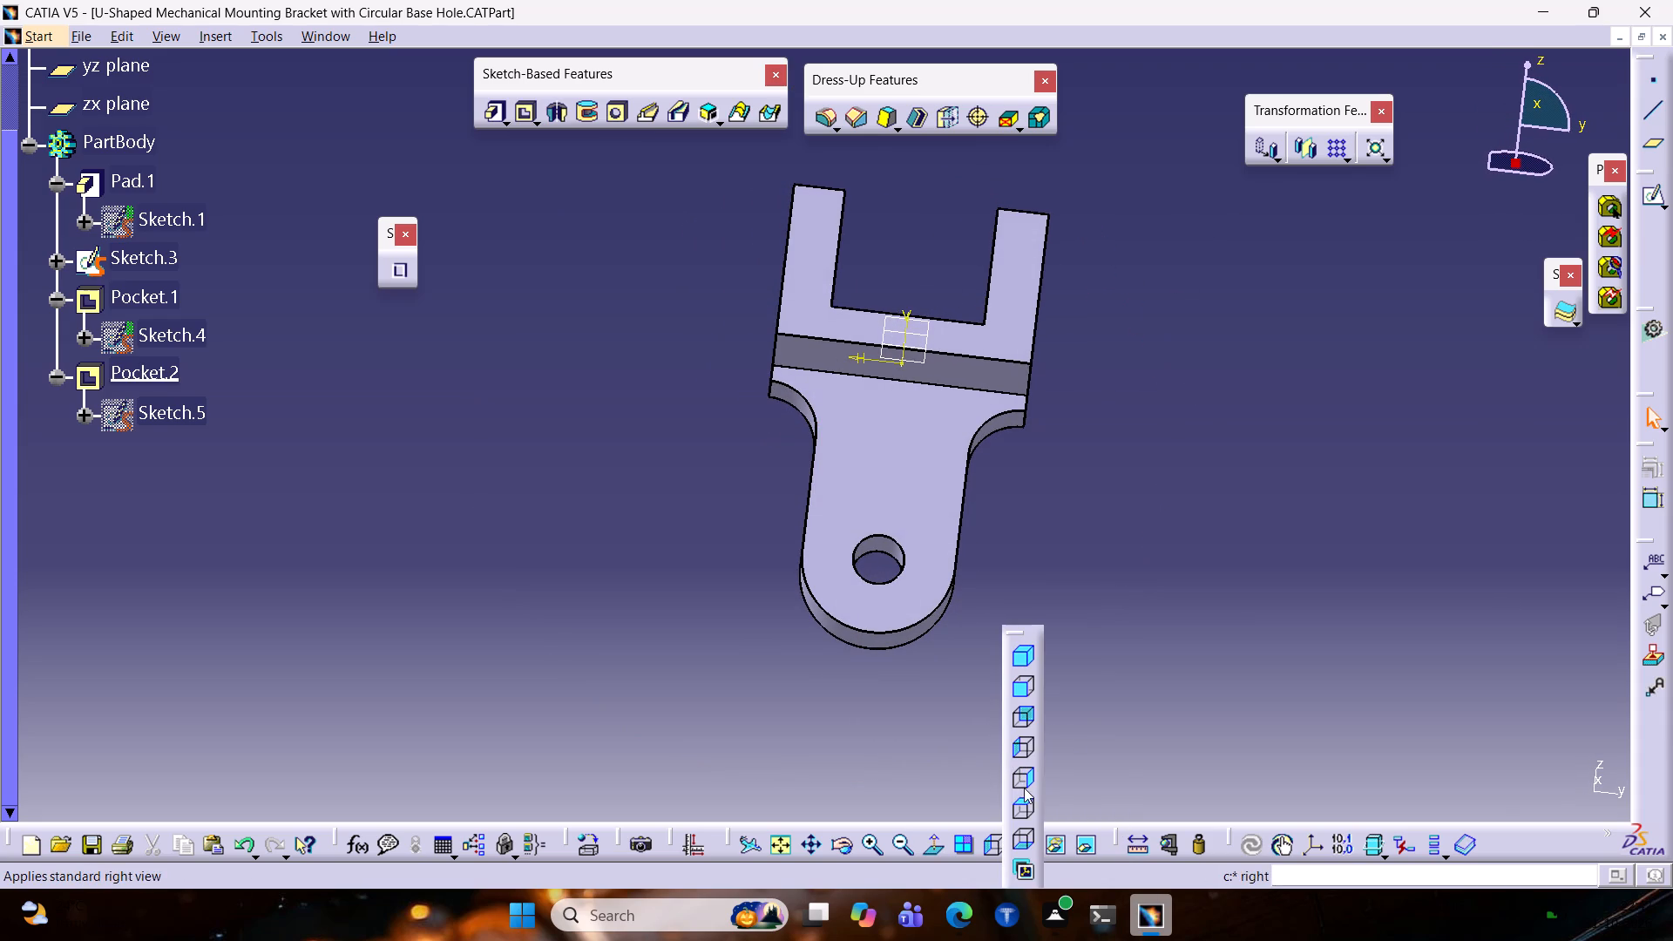
{"action": "left_click", "coordinate": [1026, 692]}
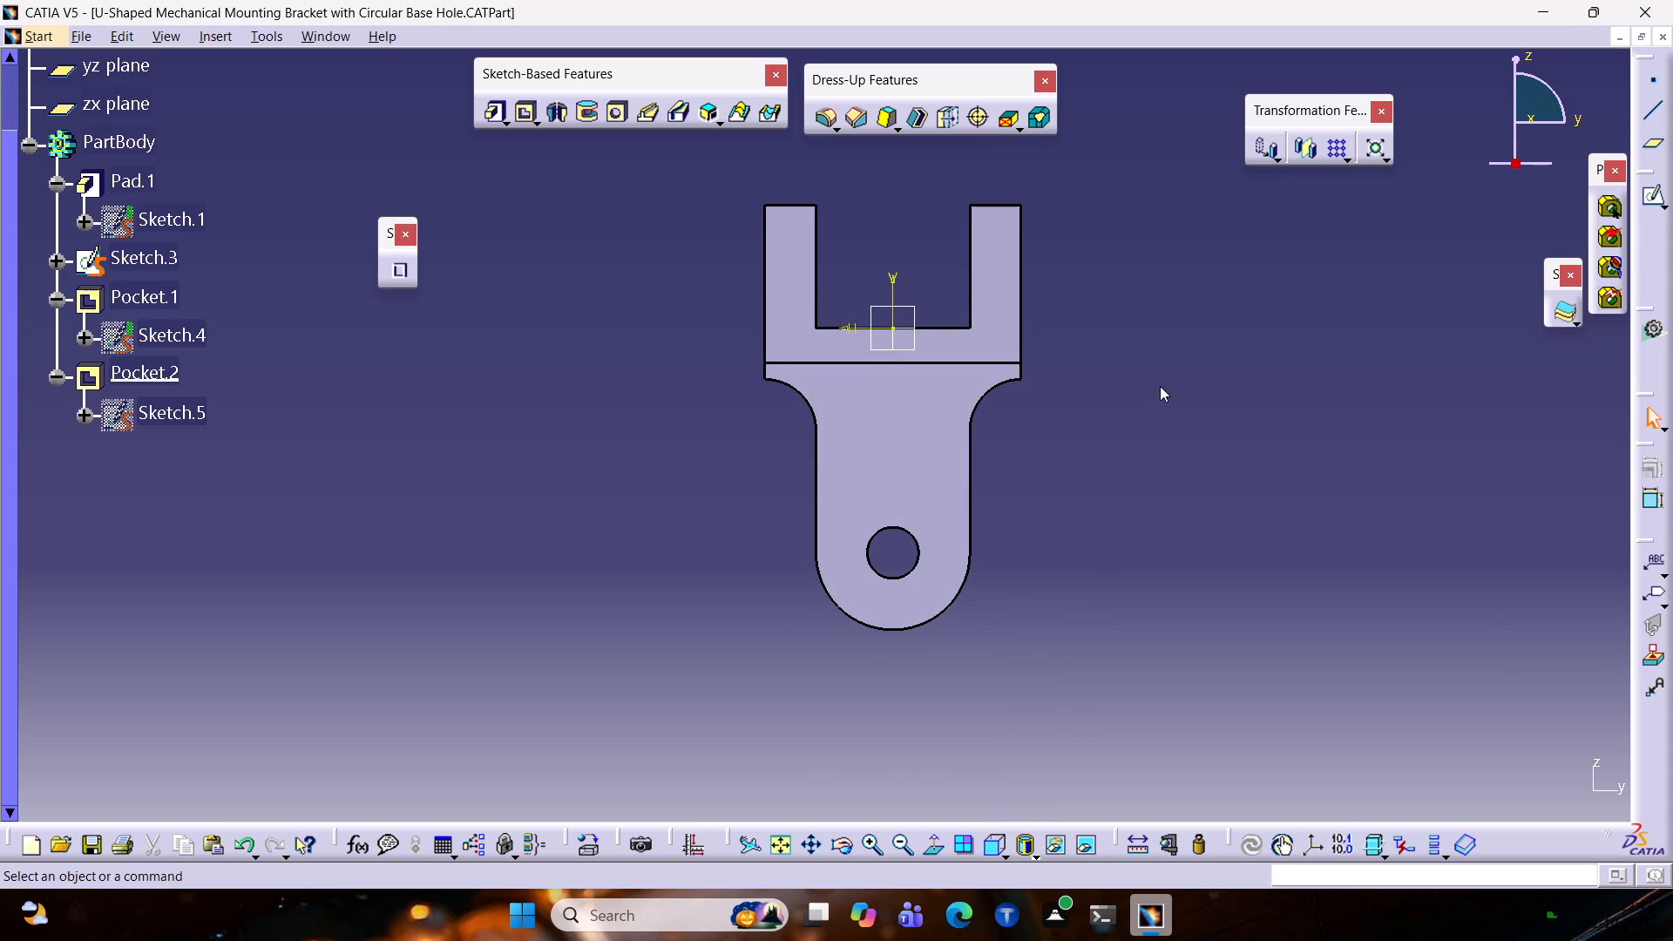
{"action": "middle_click_drag", "start_coordinate": [1141, 501], "coordinate": [430, 536]}
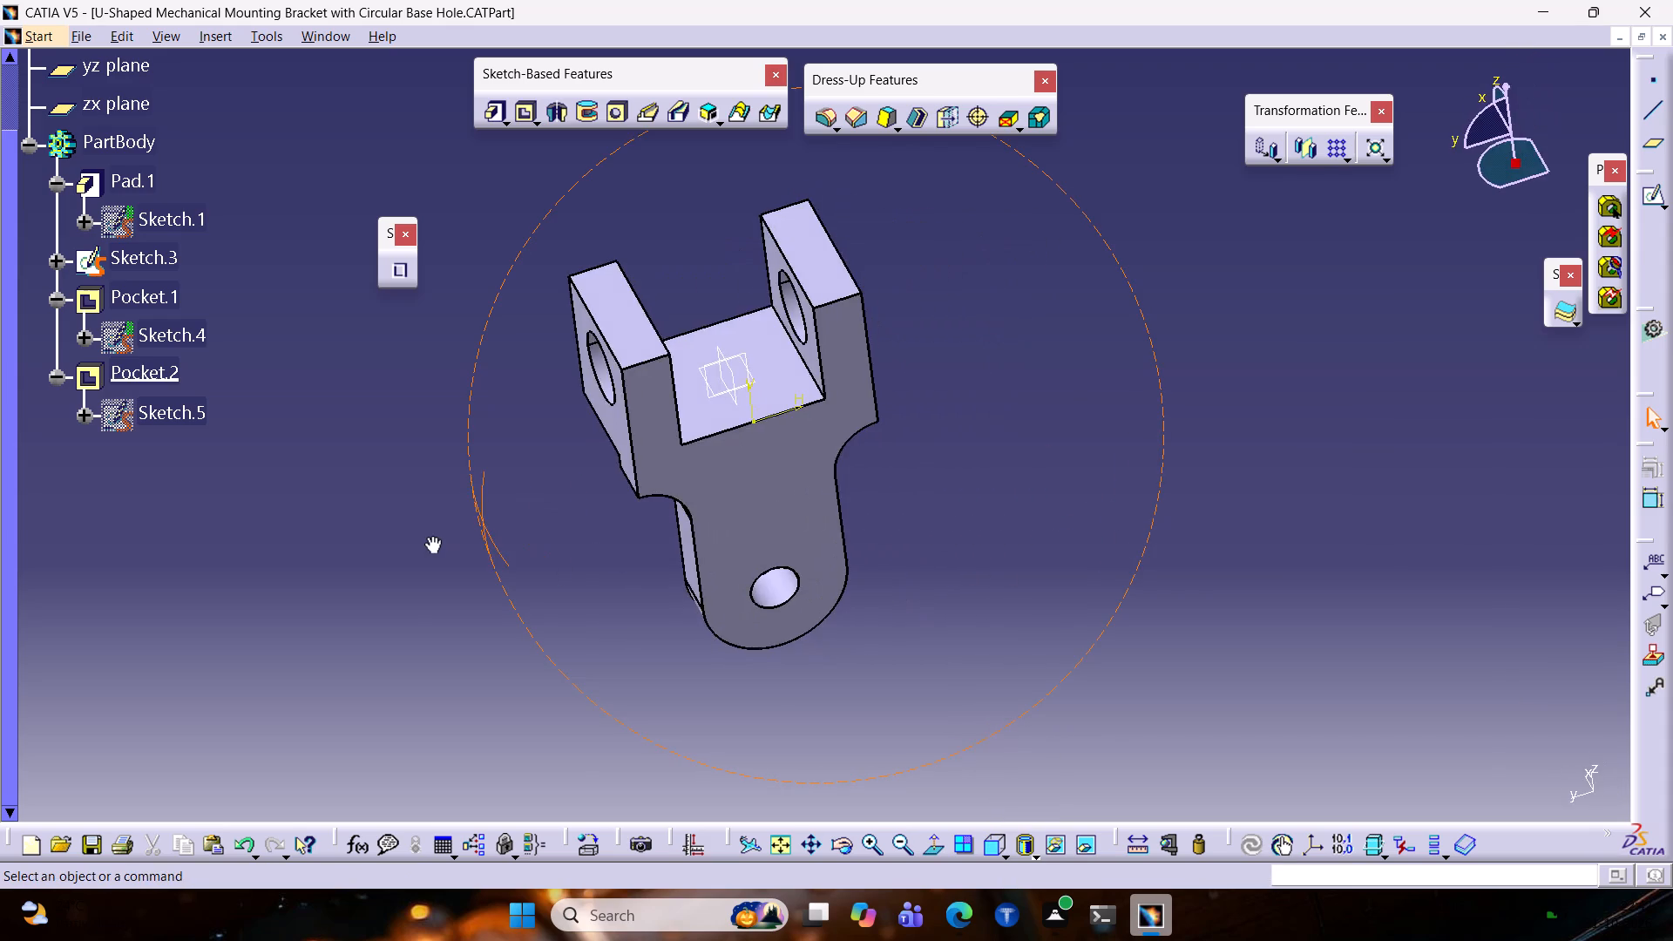
{"action": "middle_click_drag", "start_coordinate": [430, 536], "coordinate": [979, 526]}
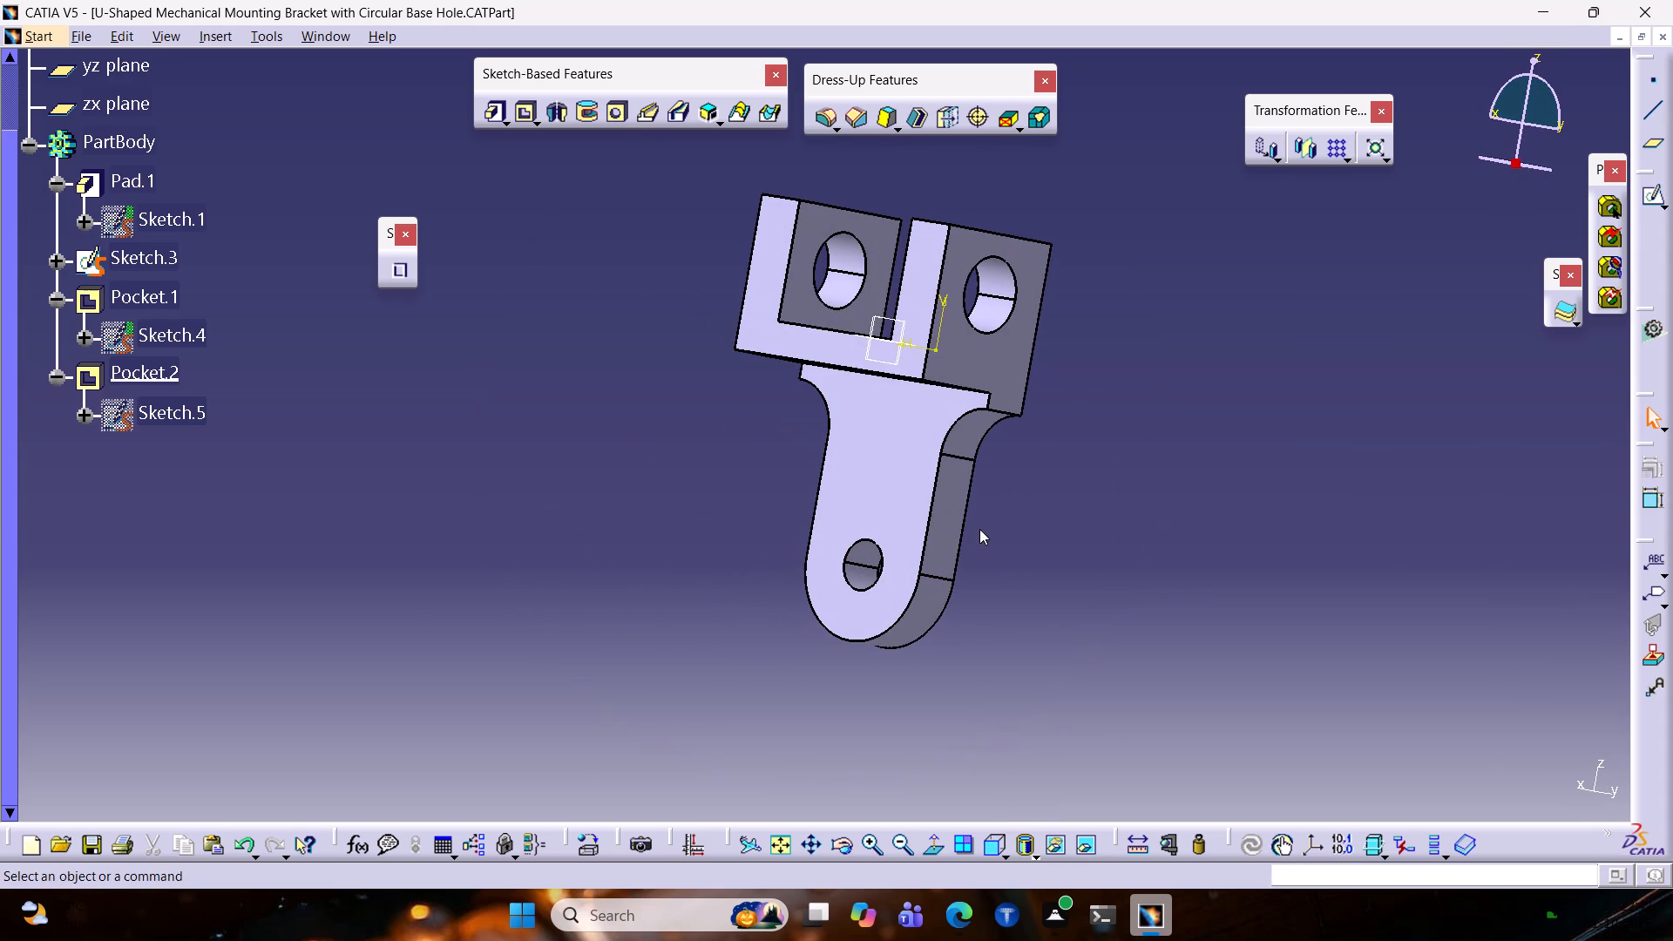
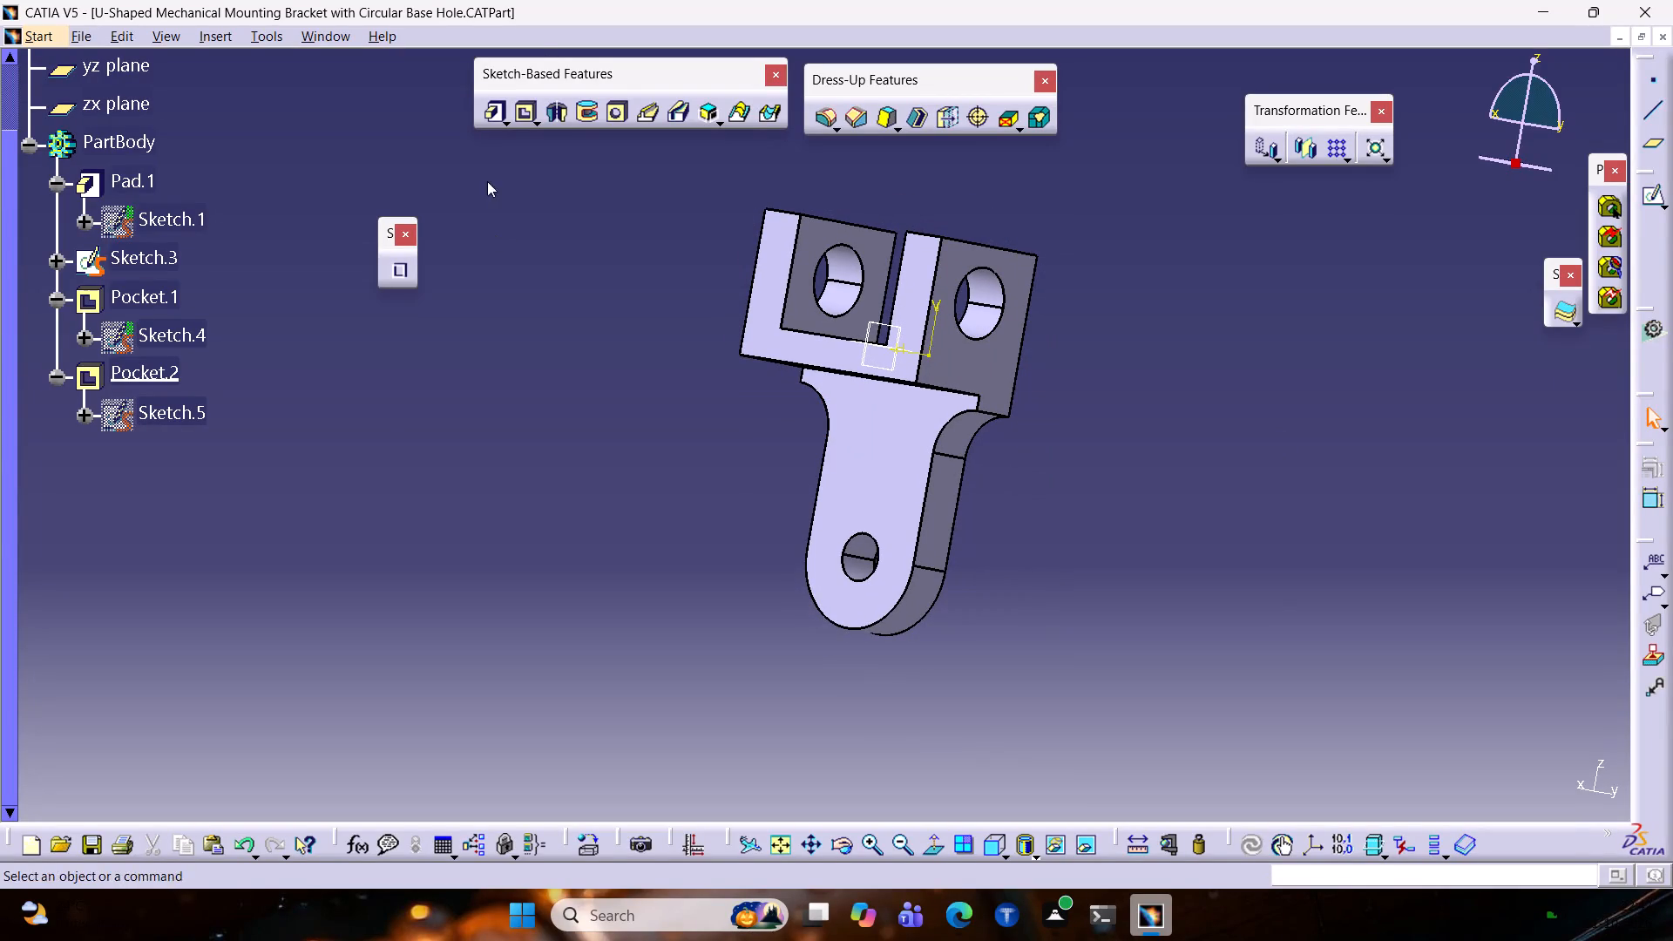
On the lower plate's flat outer face, sketch a circle about 64 mm in diameter above the existing hole and dimension its diameter.
{"action": "left_click", "coordinate": [497, 110]}
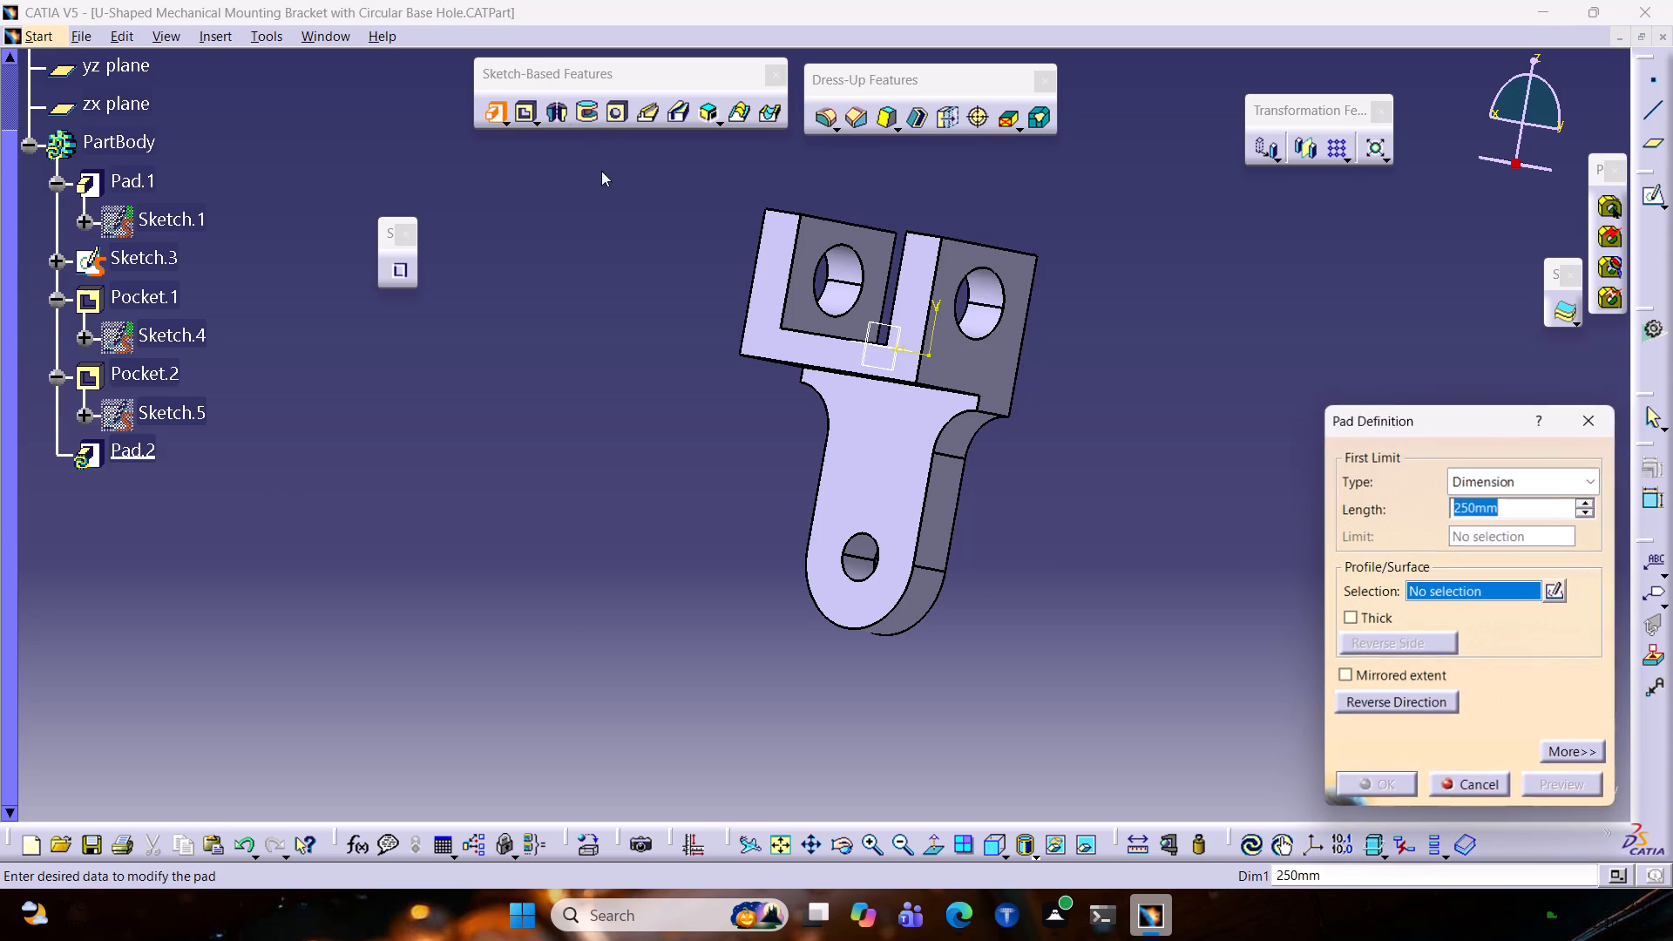
{"action": "left_click", "coordinate": [1598, 435]}
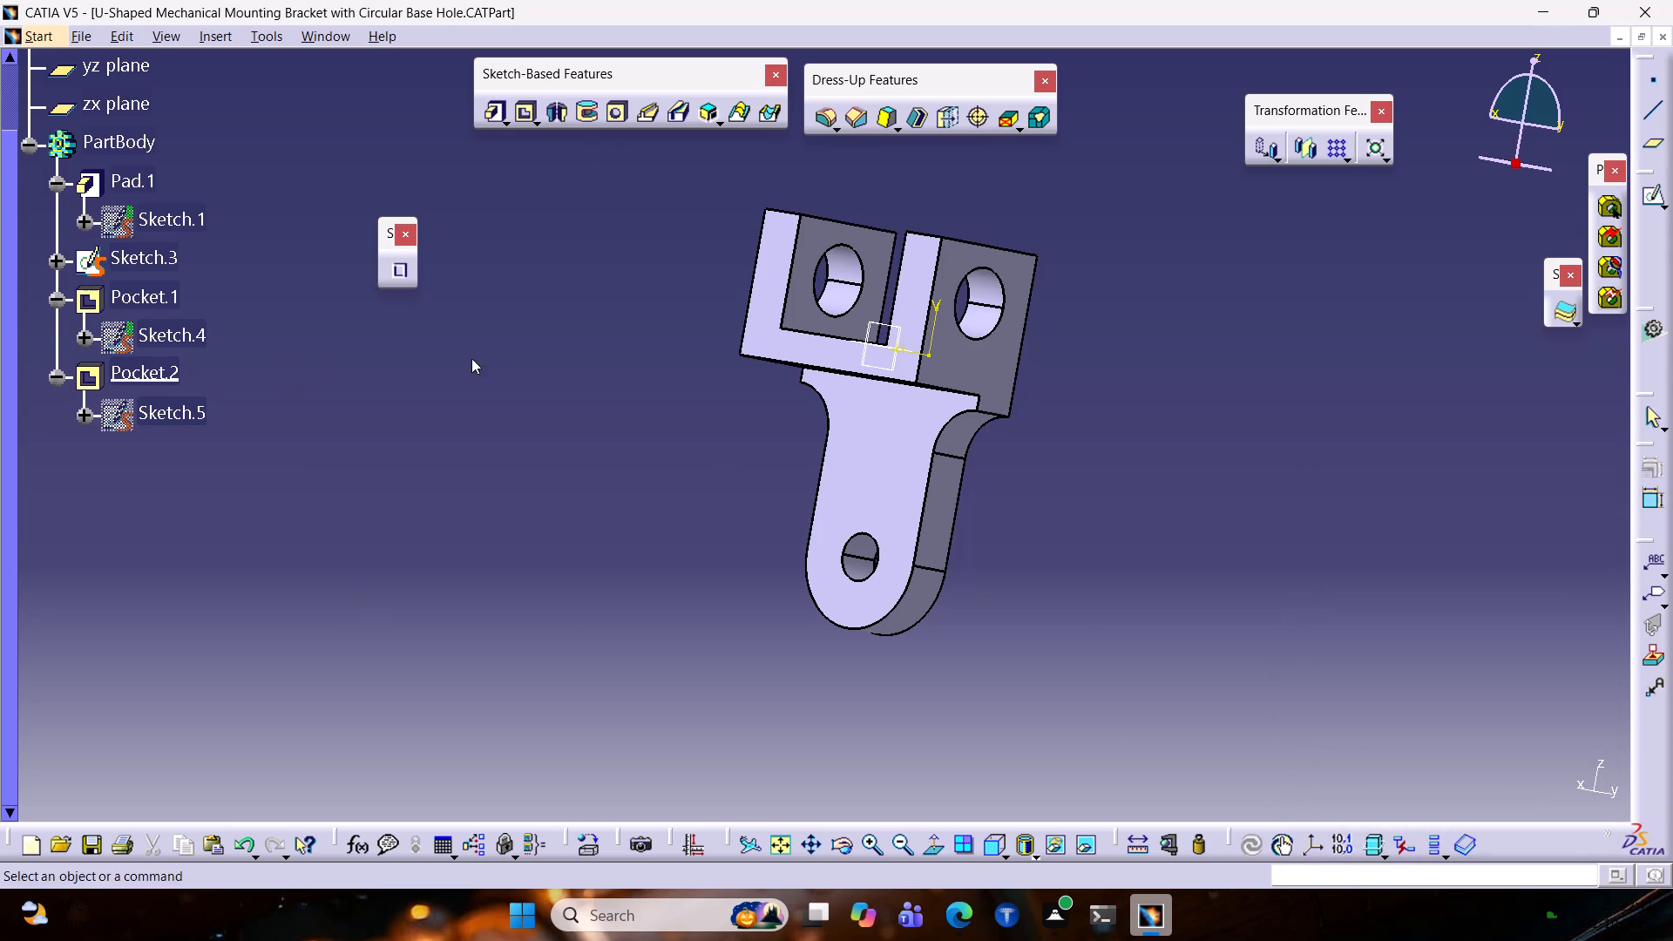
{"action": "left_click", "coordinate": [855, 450]}
{"action": "left_click", "coordinate": [1655, 195]}
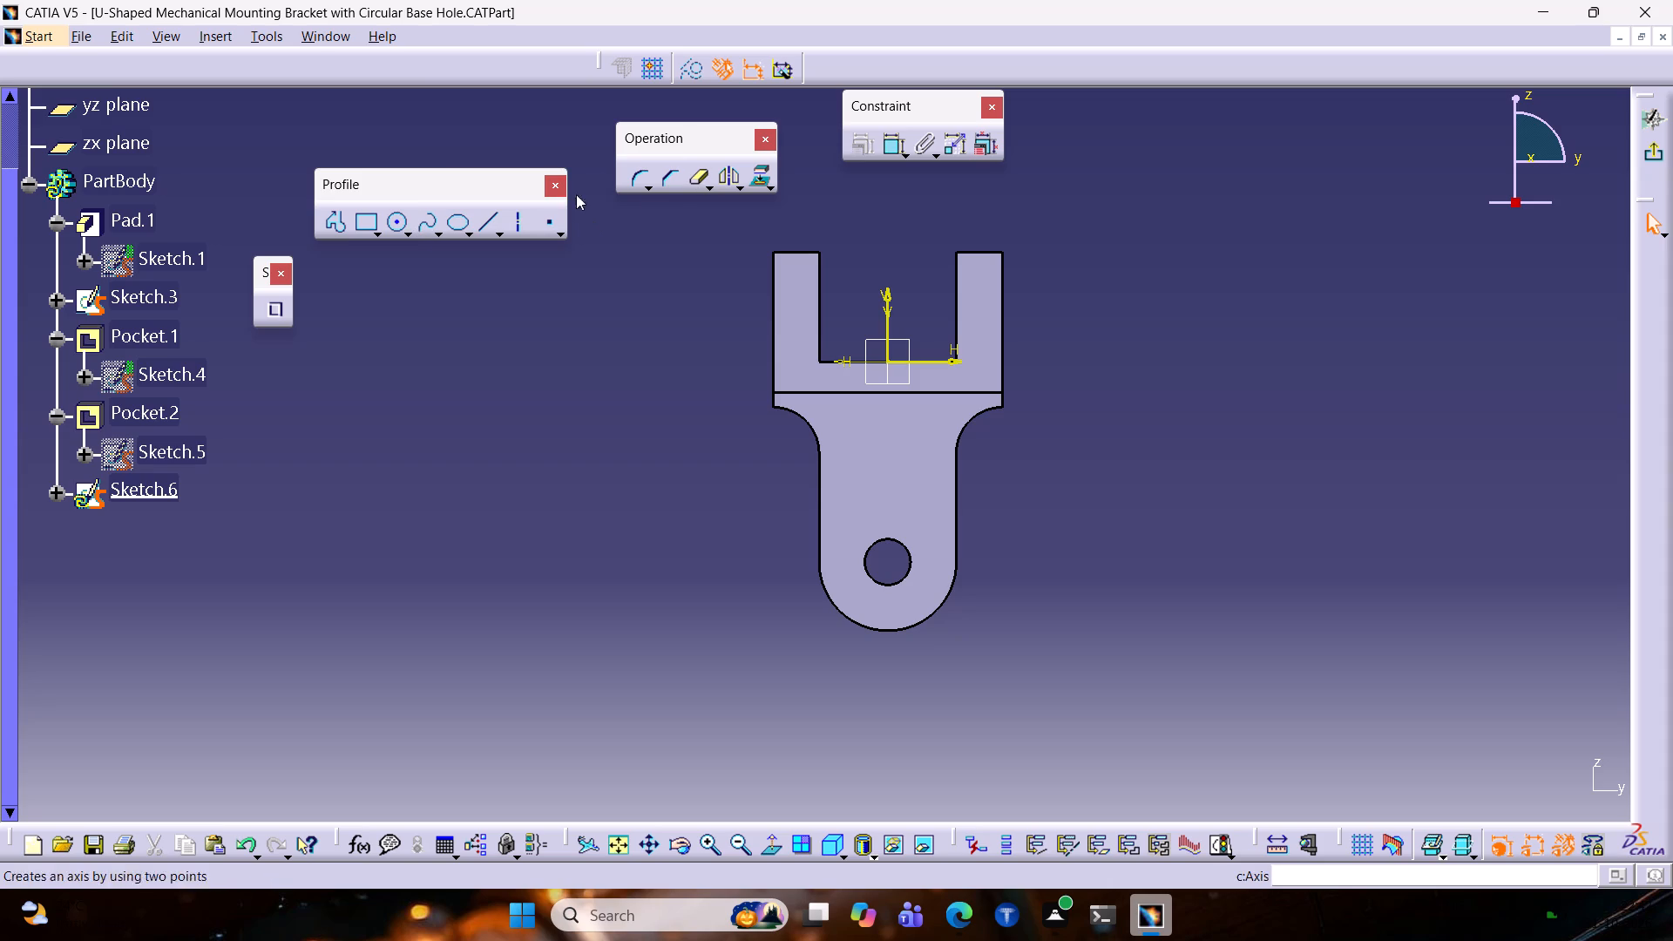
{"action": "left_click", "coordinate": [398, 216]}
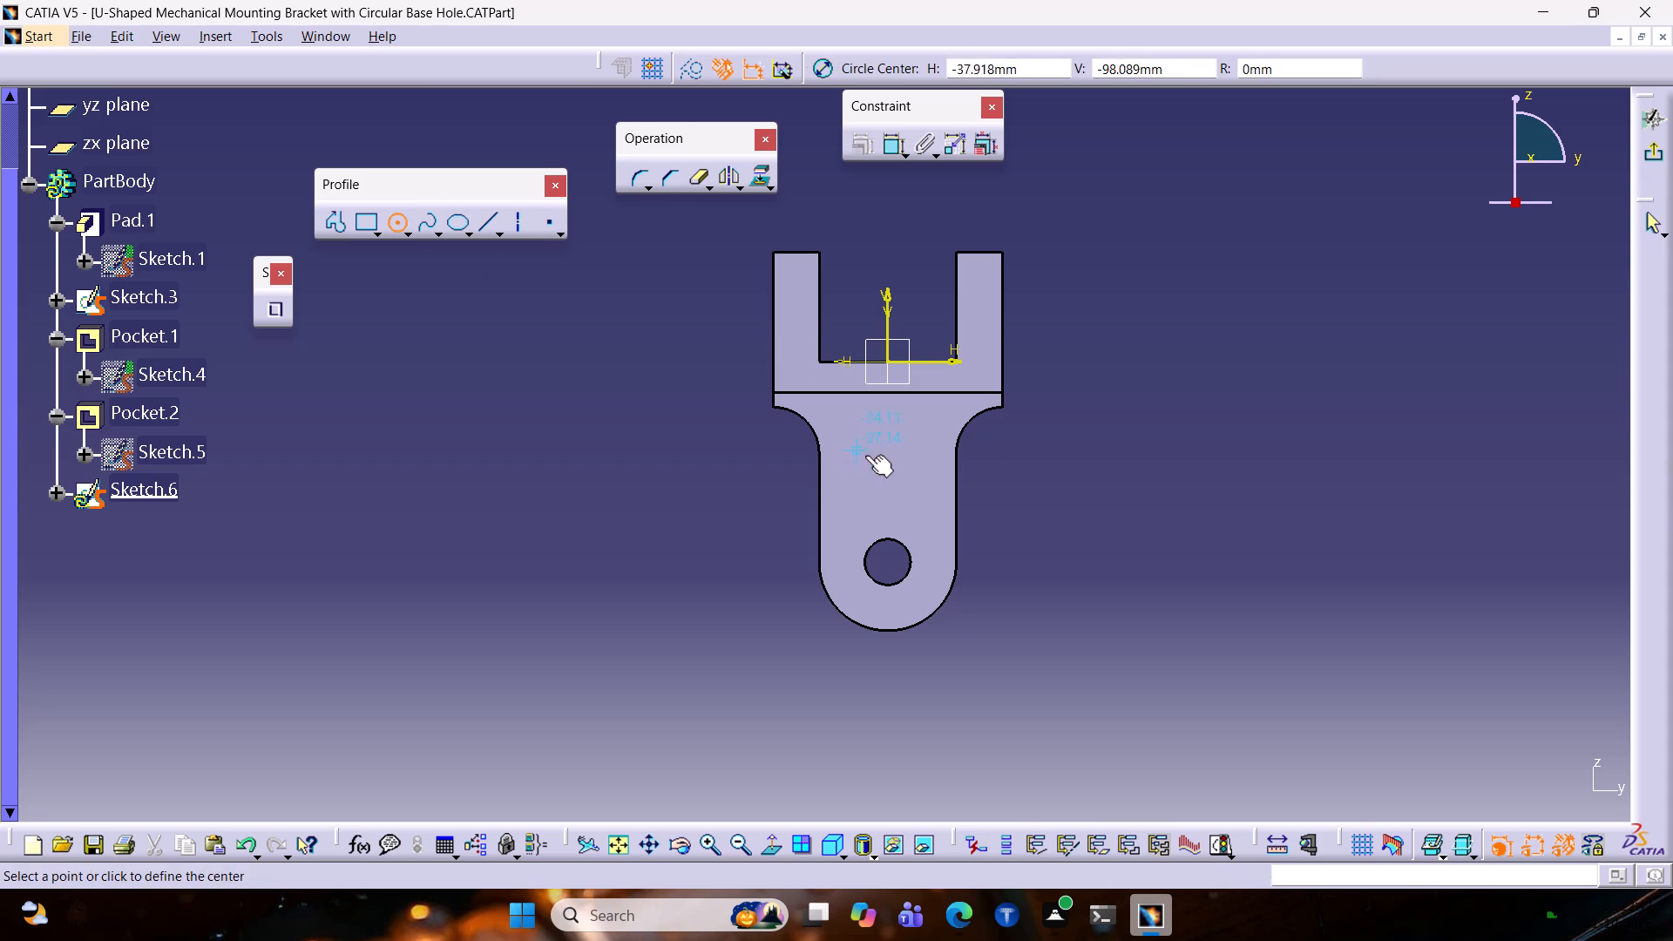
{"action": "left_click", "coordinate": [891, 455]}
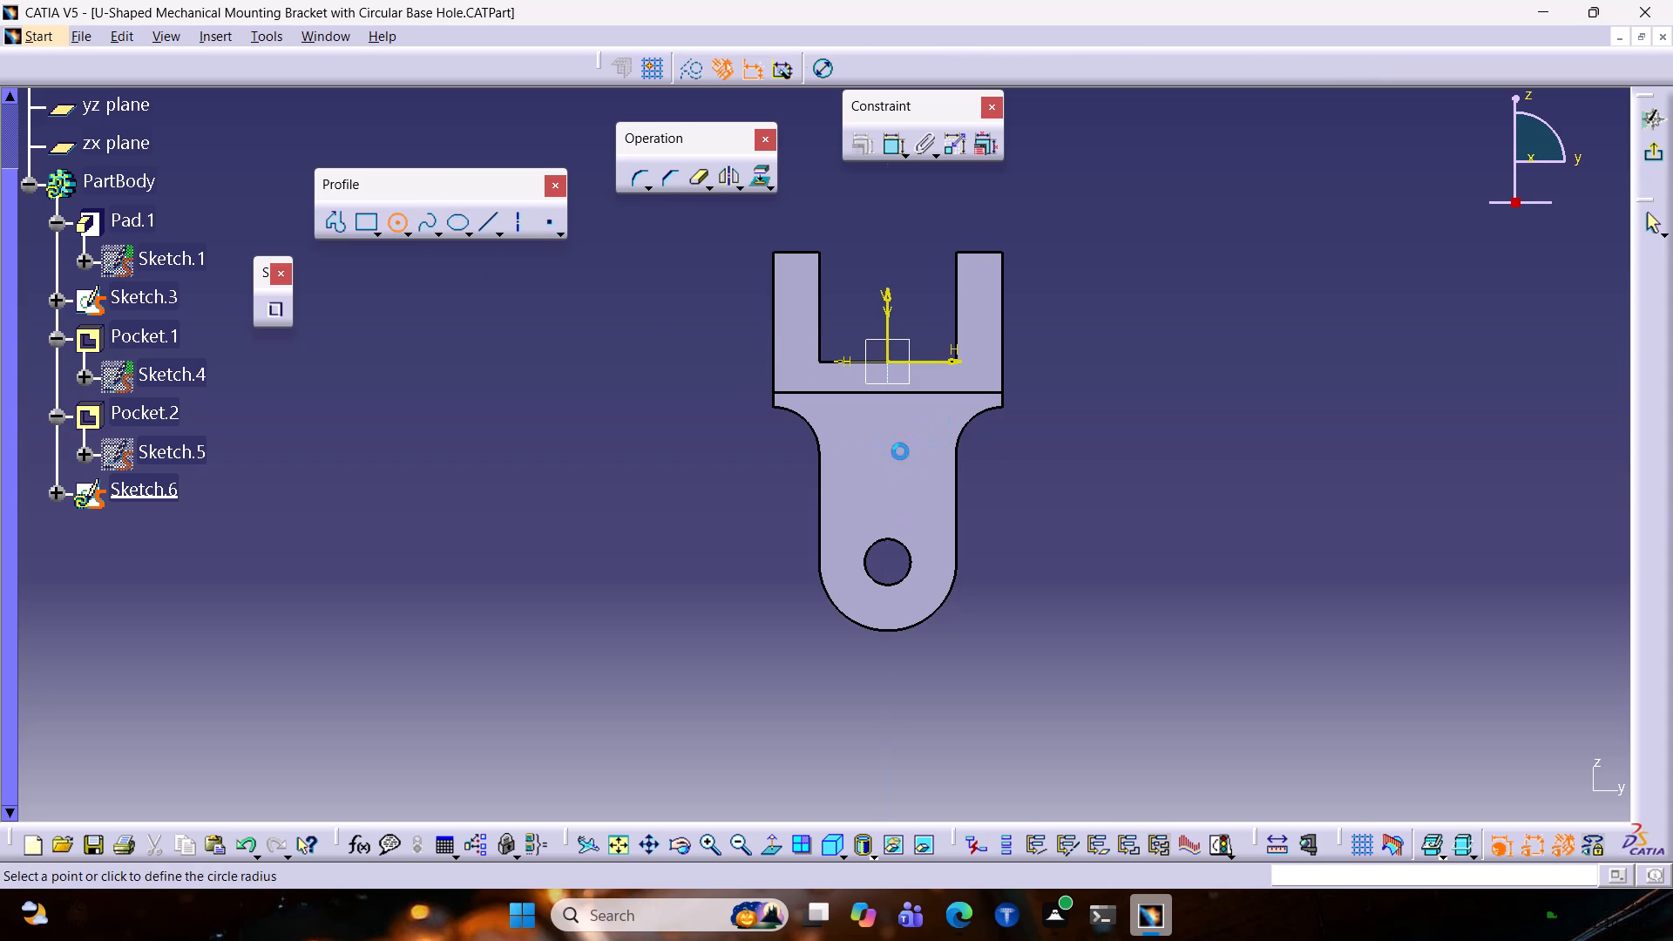
{"action": "left_click", "coordinate": [906, 479]}
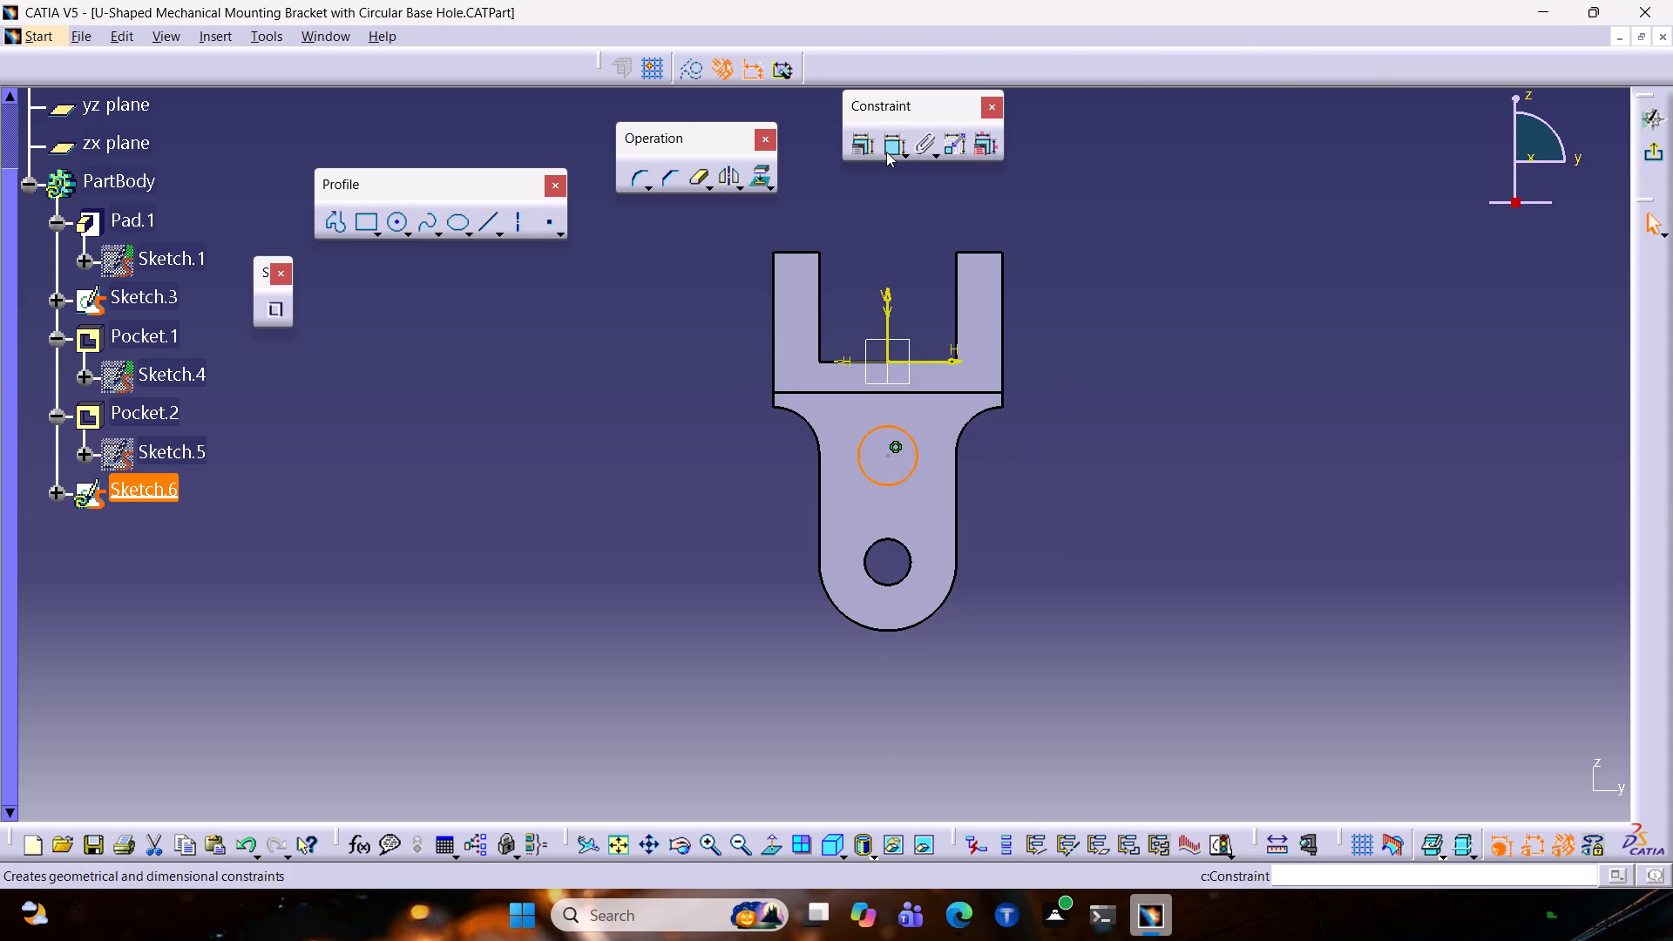
{"action": "left_click", "coordinate": [886, 152]}
{"action": "left_click", "coordinate": [1040, 510]}
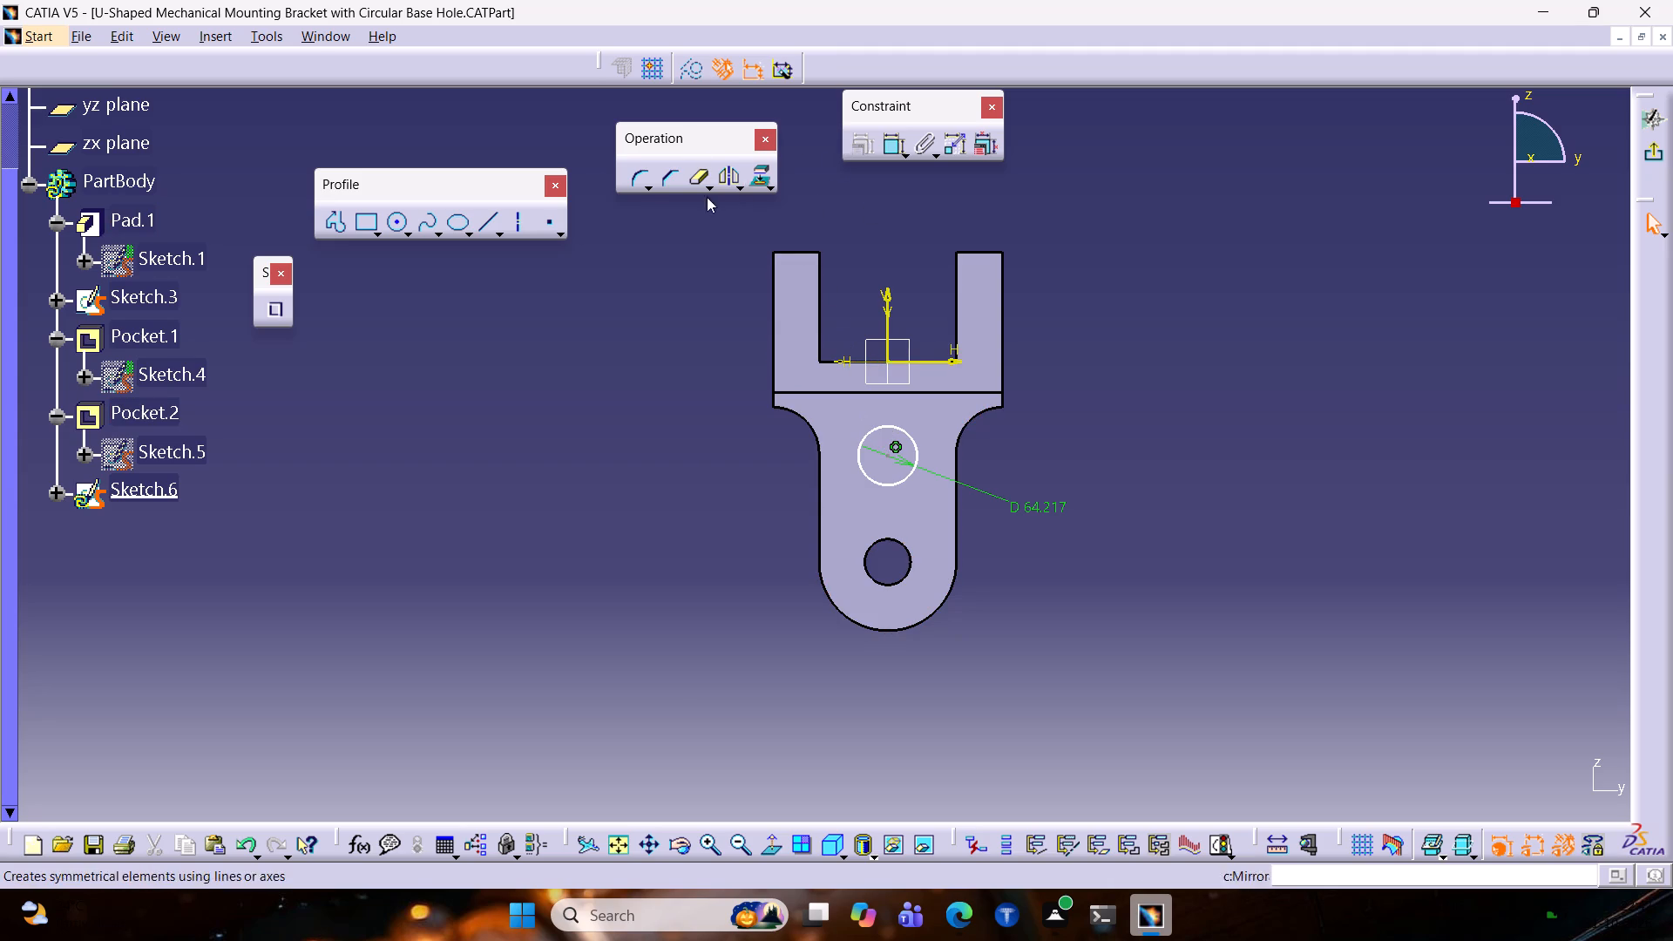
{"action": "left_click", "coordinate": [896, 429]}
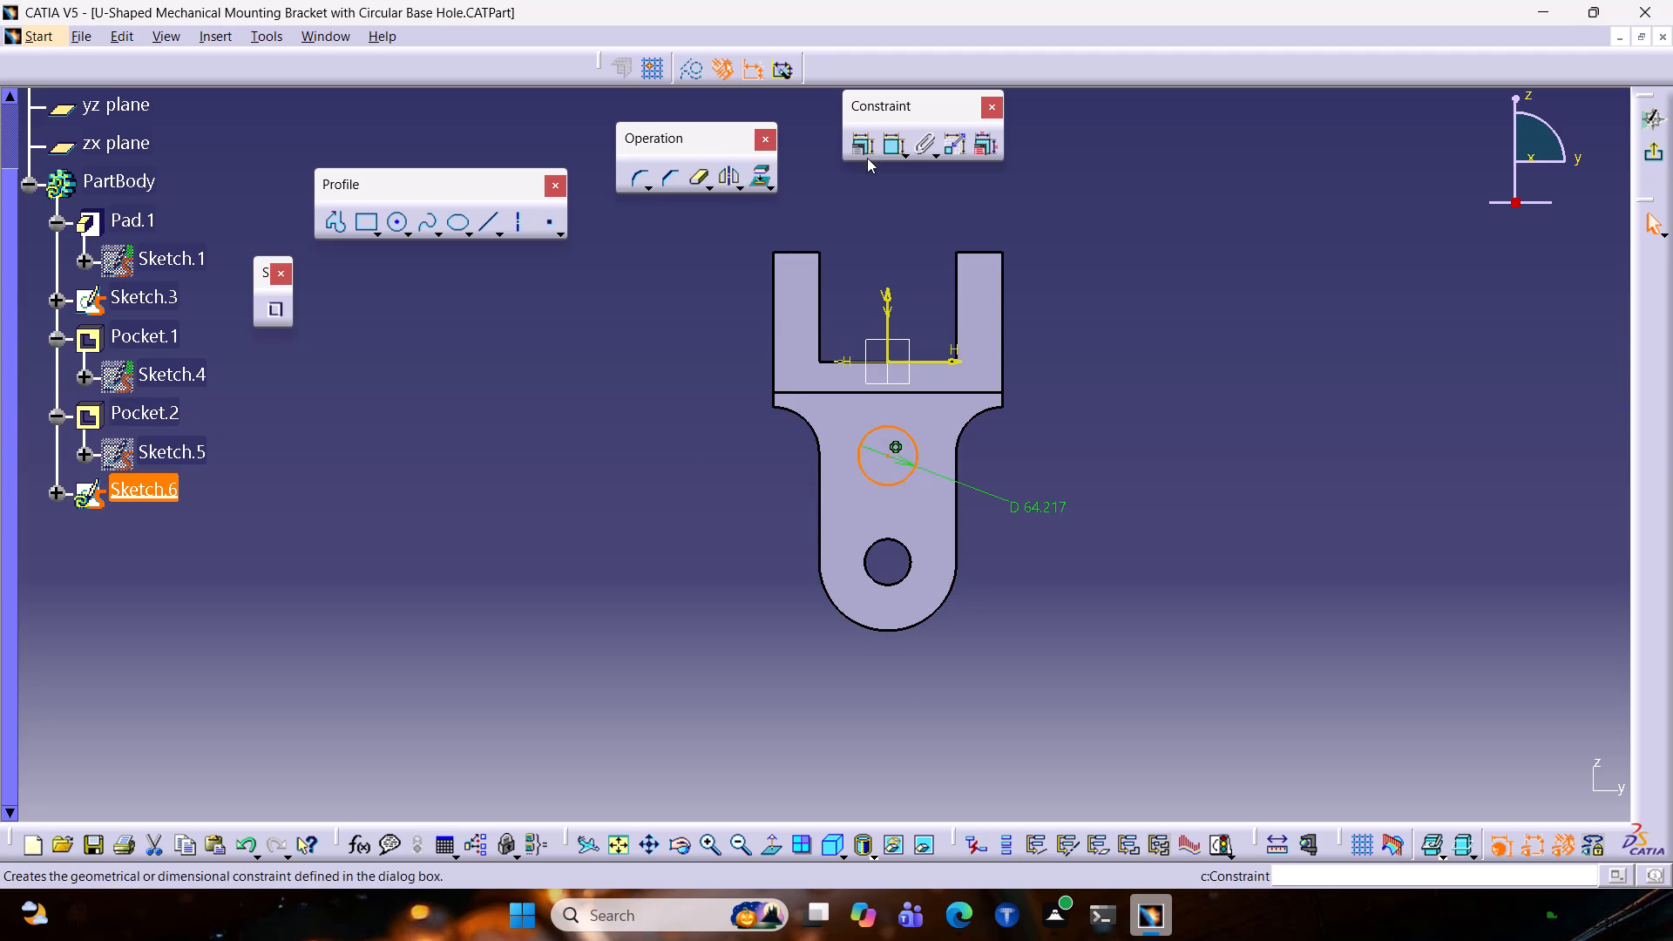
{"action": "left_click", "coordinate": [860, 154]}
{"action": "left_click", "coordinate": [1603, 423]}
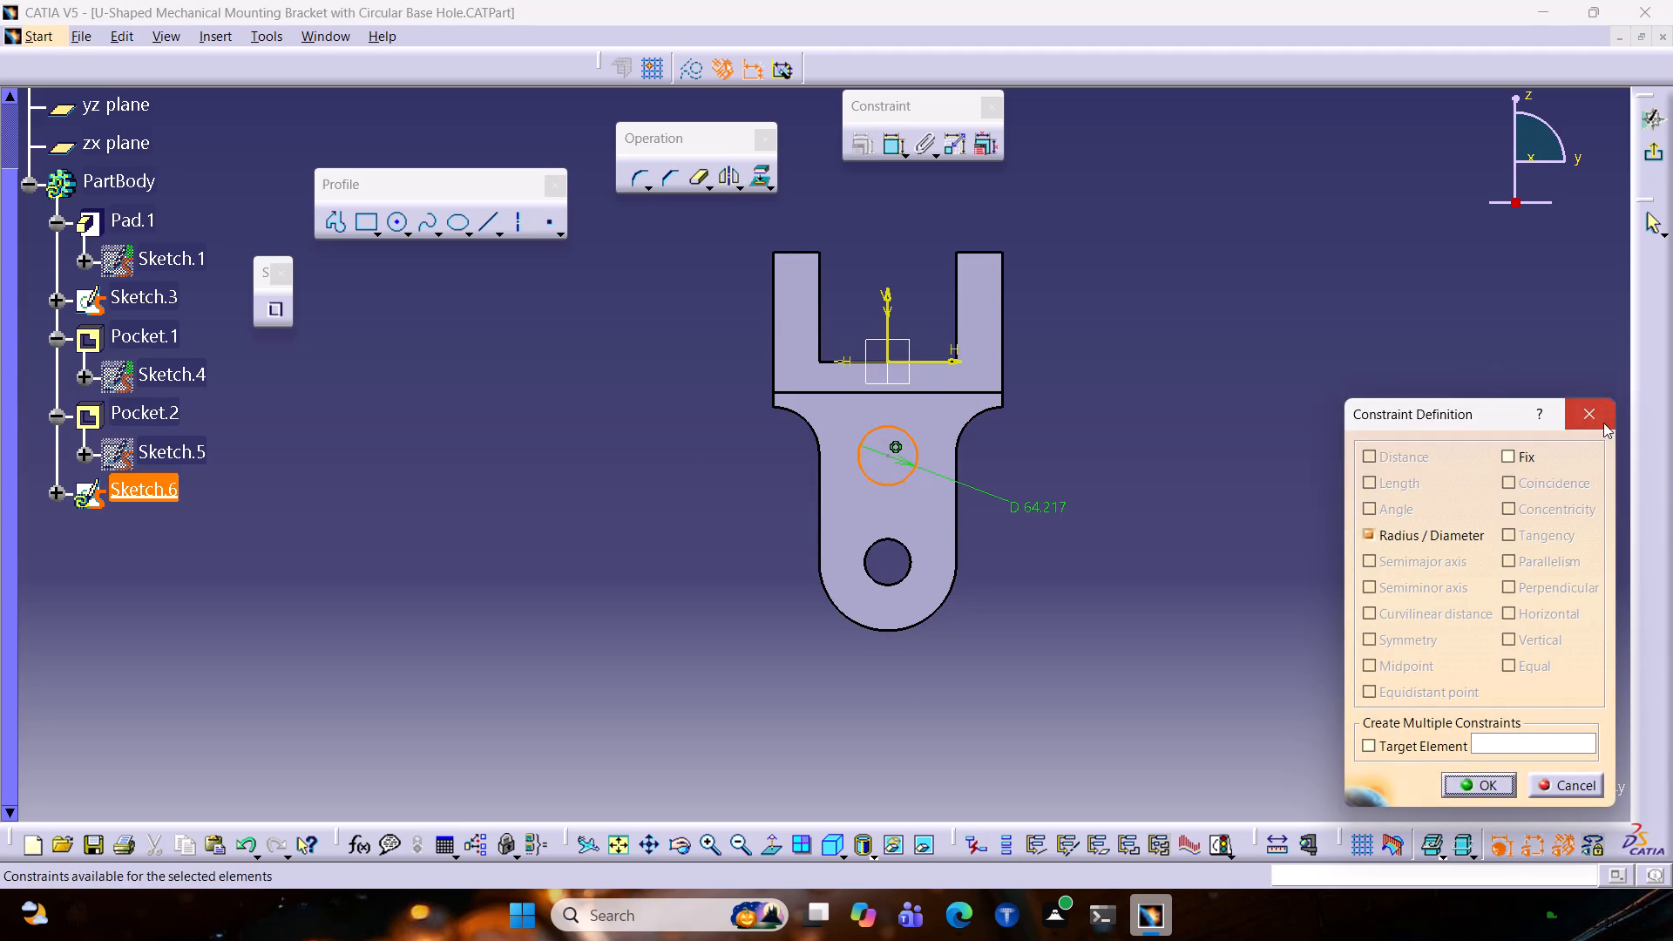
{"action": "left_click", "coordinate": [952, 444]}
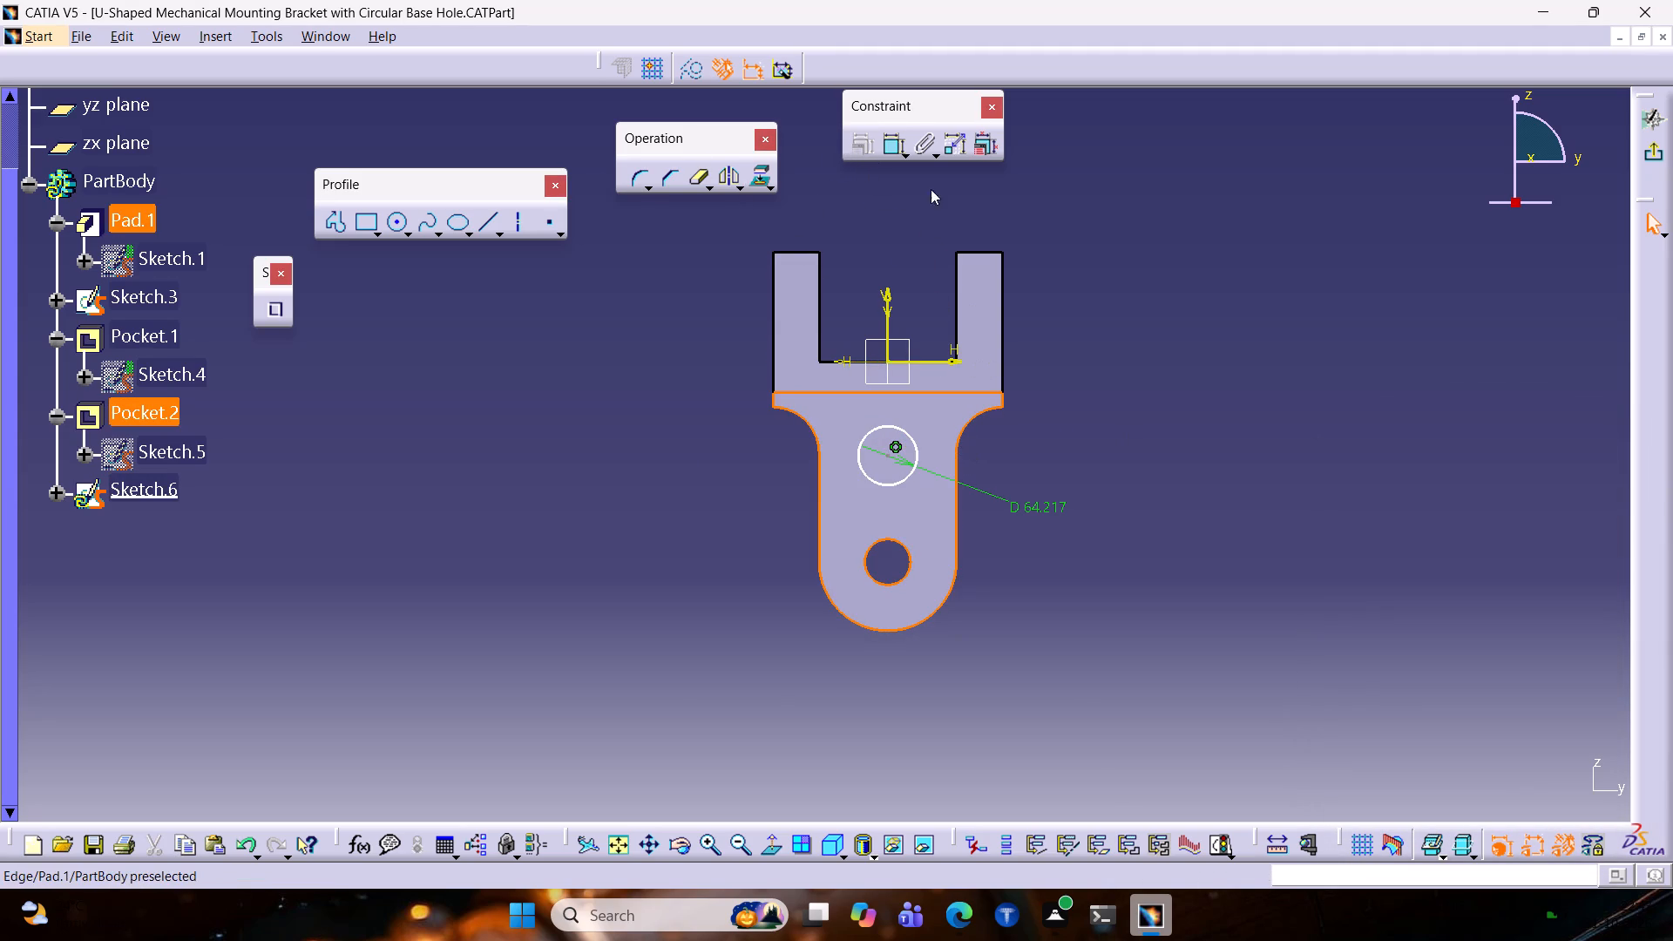
Dimension the horizontal distance from the circle's centre to the plate's straight side edge and exit the sketch.
{"action": "left_click", "coordinate": [890, 144]}
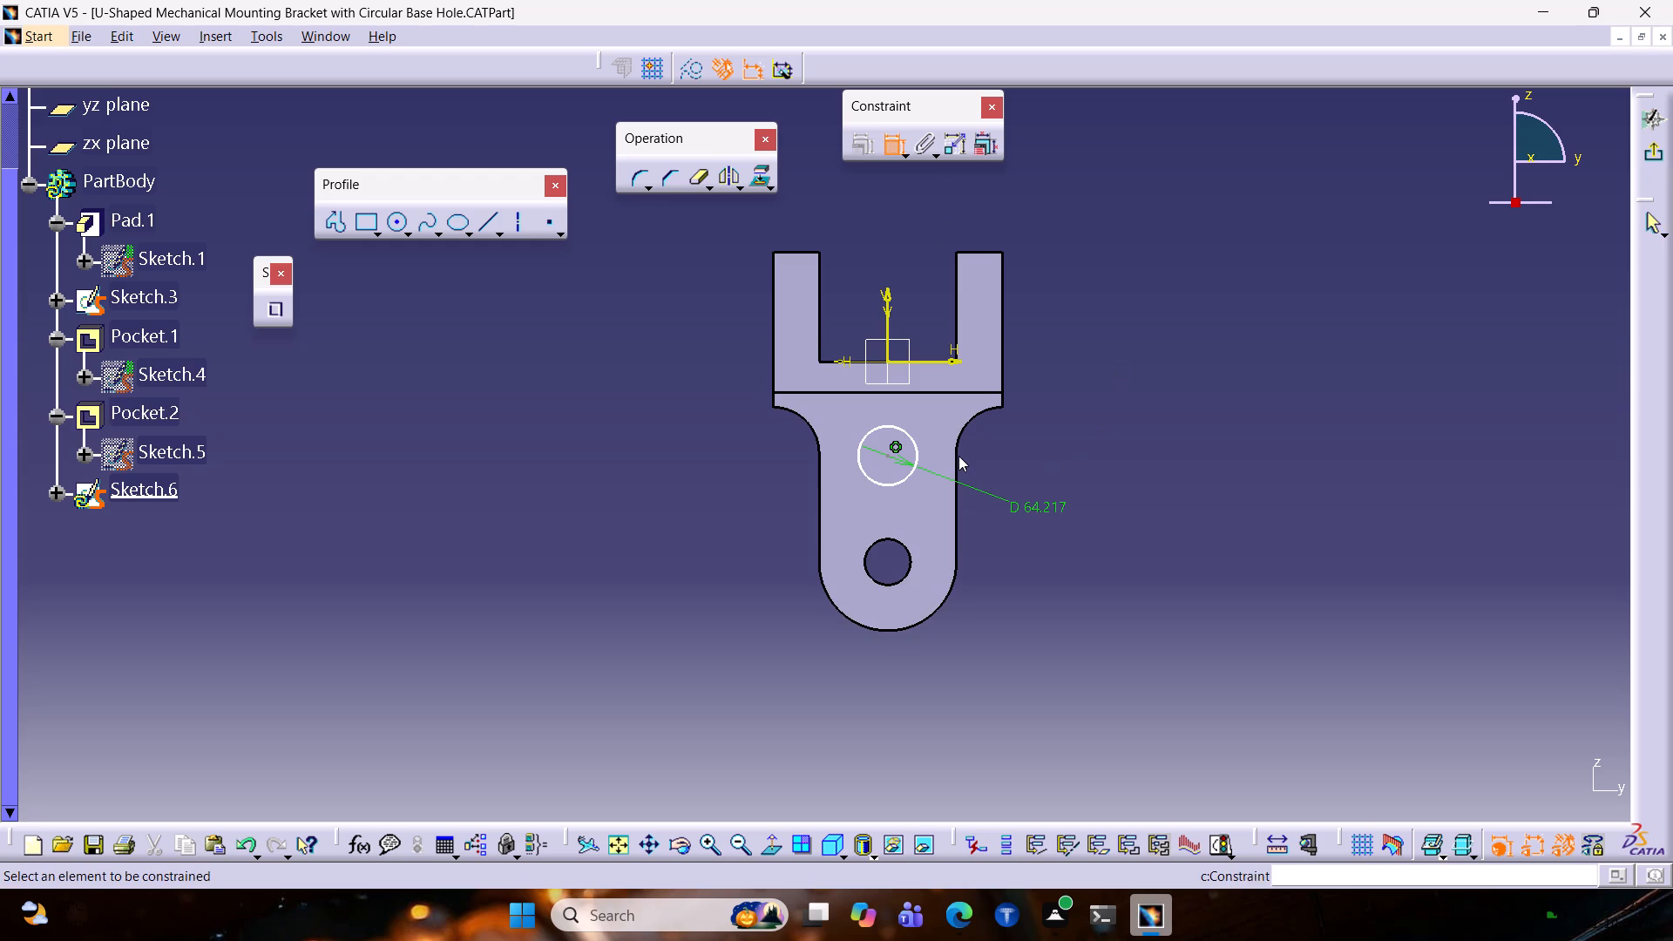
{"action": "left_click", "coordinate": [886, 456]}
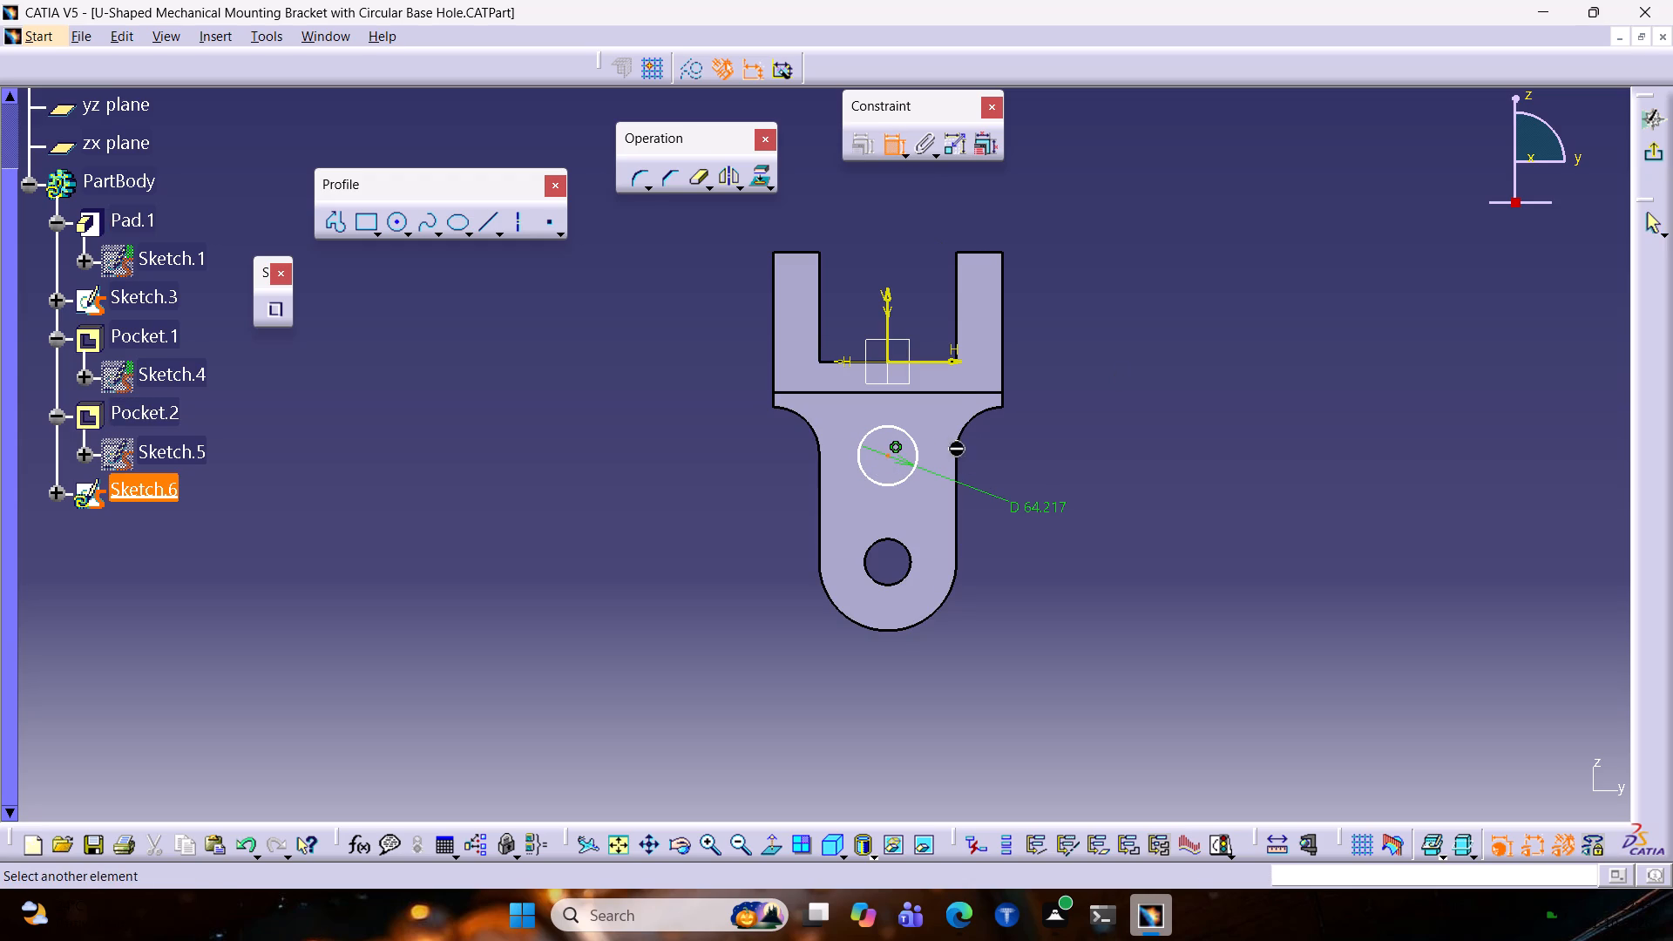
{"action": "left_click", "coordinate": [952, 448]}
{"action": "left_click", "coordinate": [933, 683]}
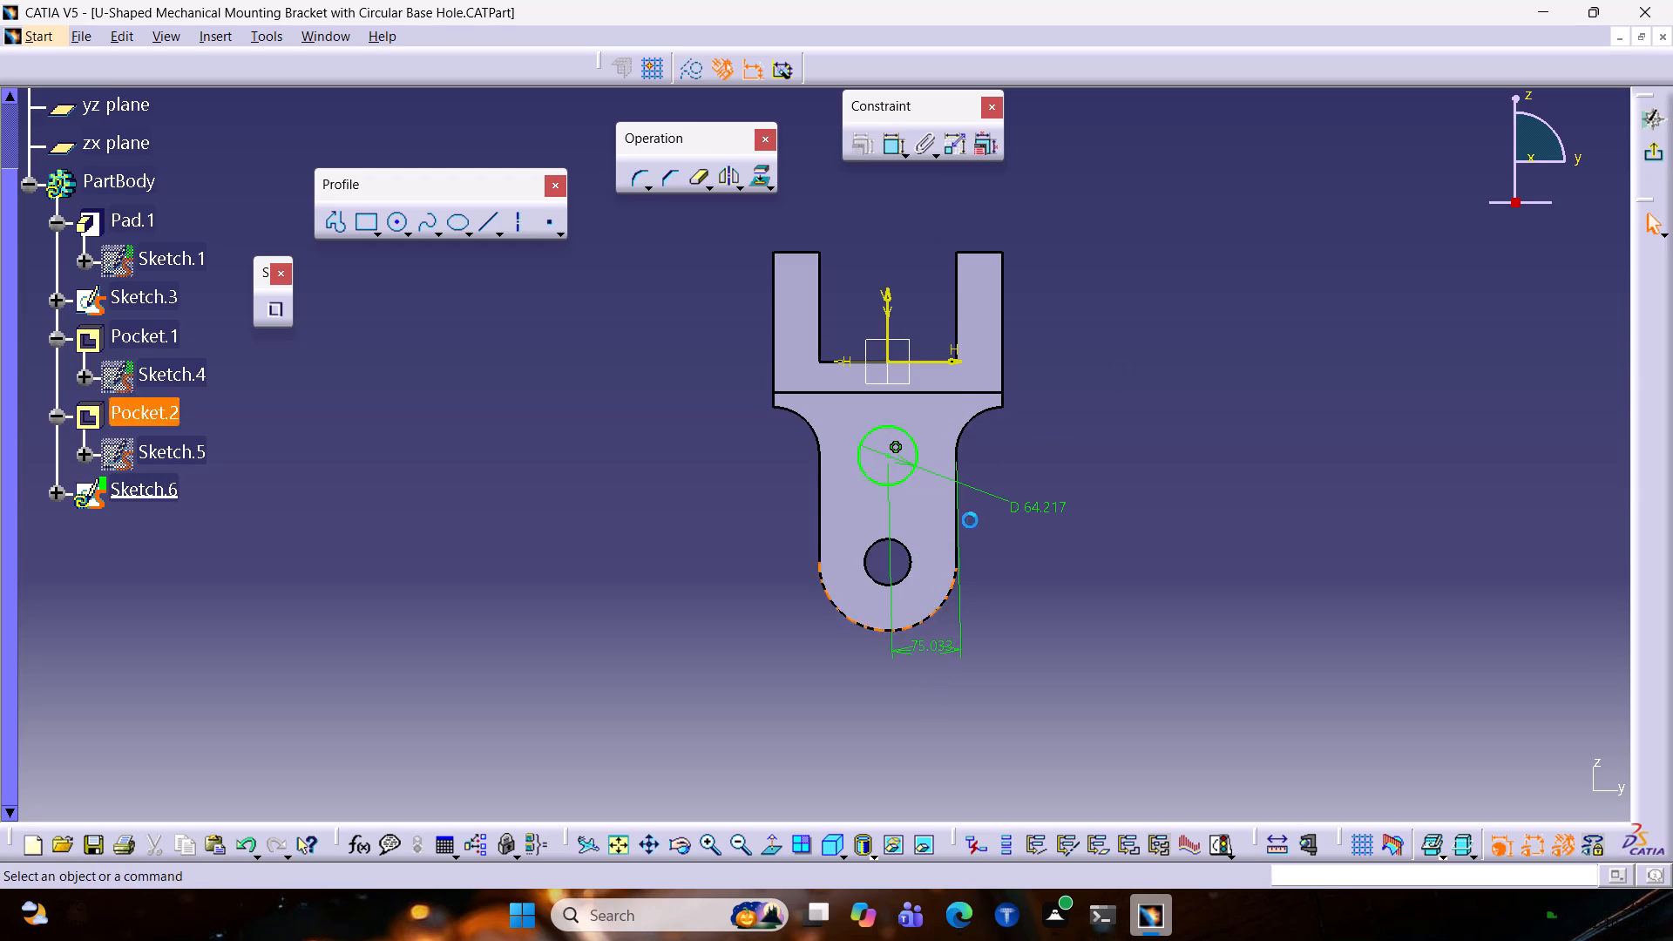
{"action": "left_click", "coordinate": [1650, 158]}
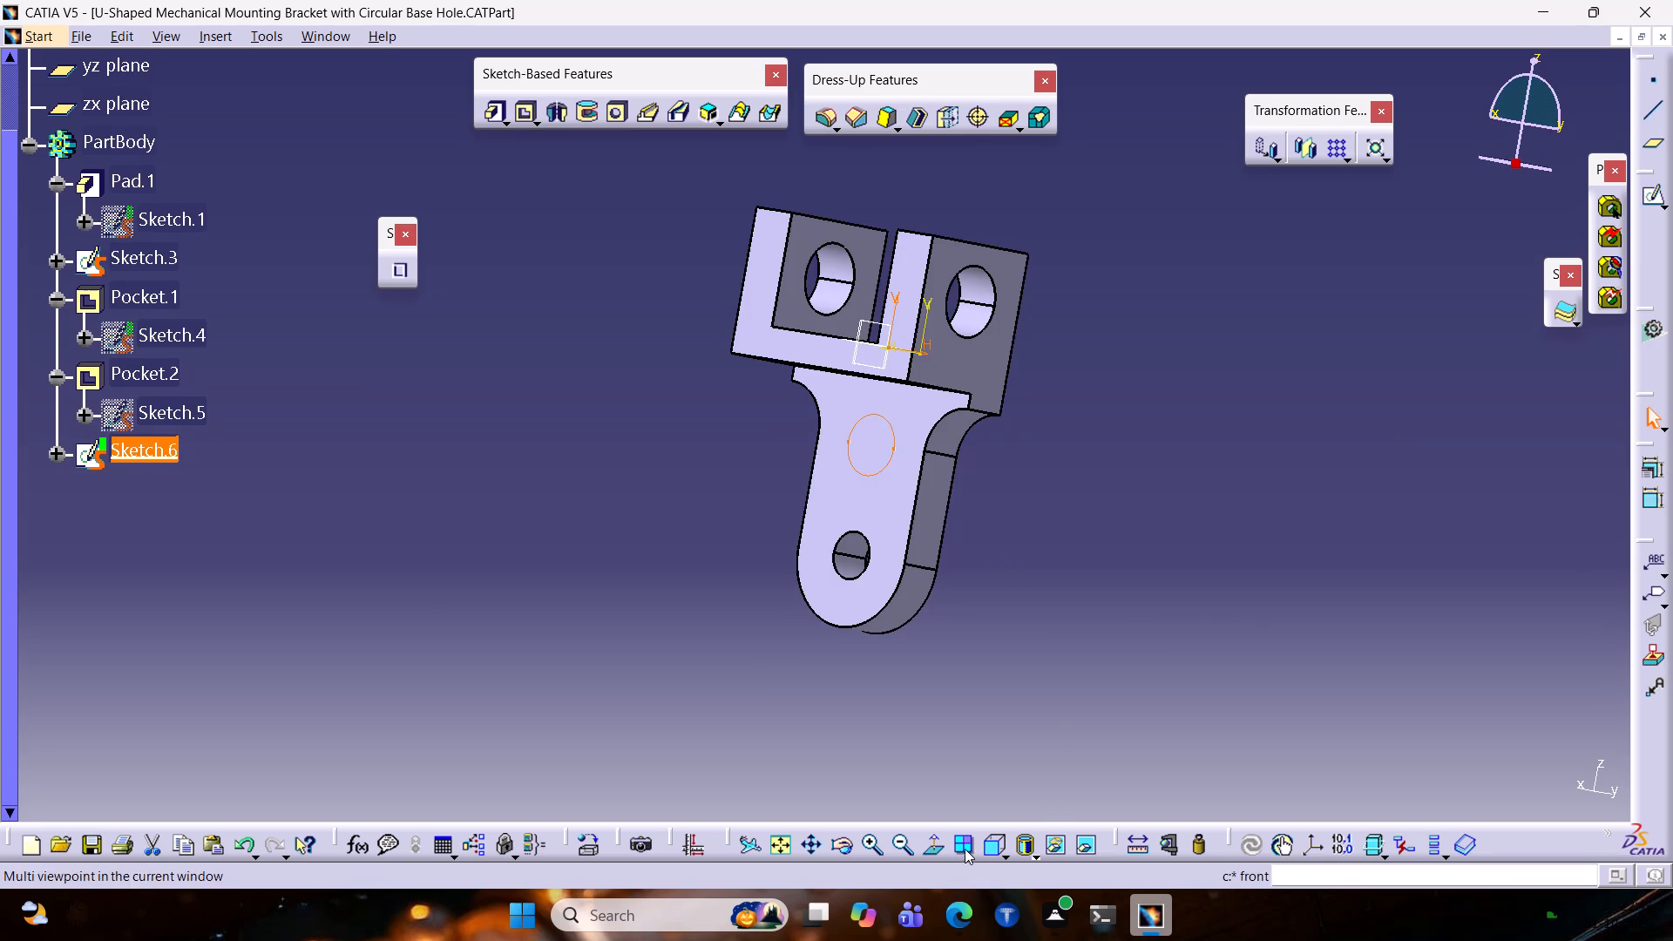
Start a pocket from the new circle sketch on the lower plate.
{"action": "left_click", "coordinate": [965, 847]}
{"action": "left_click", "coordinate": [969, 841]}
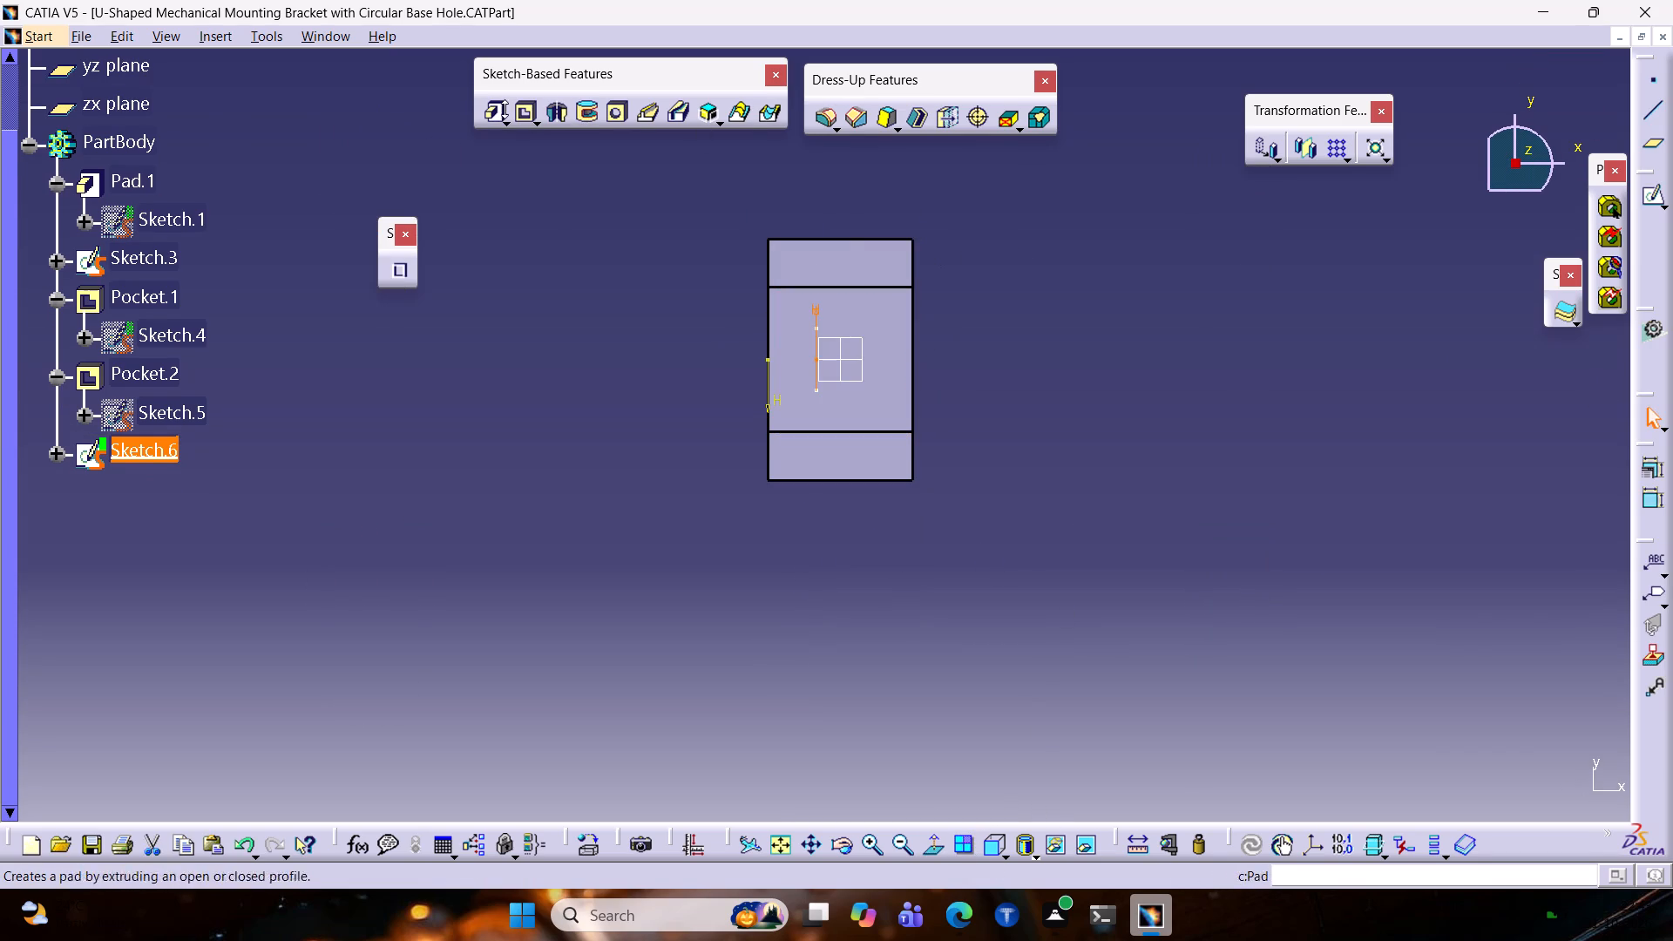
{"action": "left_click", "coordinate": [531, 118]}
{"action": "middle_click_drag", "start_coordinate": [994, 392], "coordinate": [855, 439]}
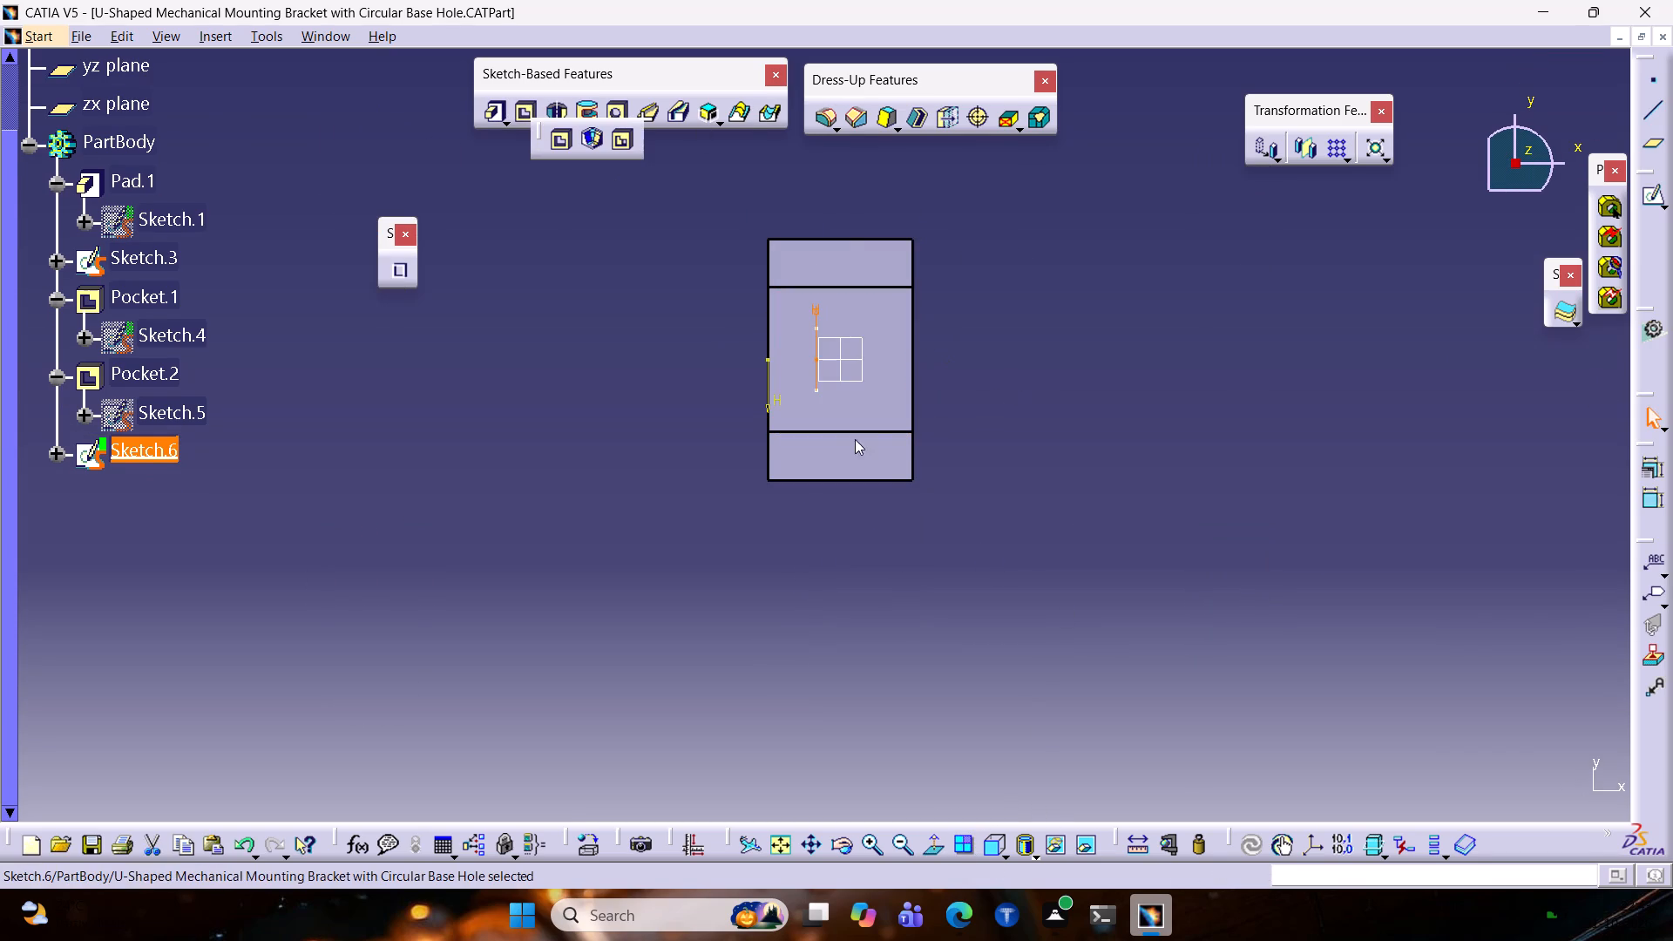
{"action": "middle_click_drag", "start_coordinate": [855, 439], "coordinate": [843, 440]}
{"action": "middle_click_drag", "start_coordinate": [956, 560], "coordinate": [752, 547]}
{"action": "left_click", "coordinate": [1054, 368]}
{"action": "middle_click_drag", "start_coordinate": [982, 438], "coordinate": [866, 195]}
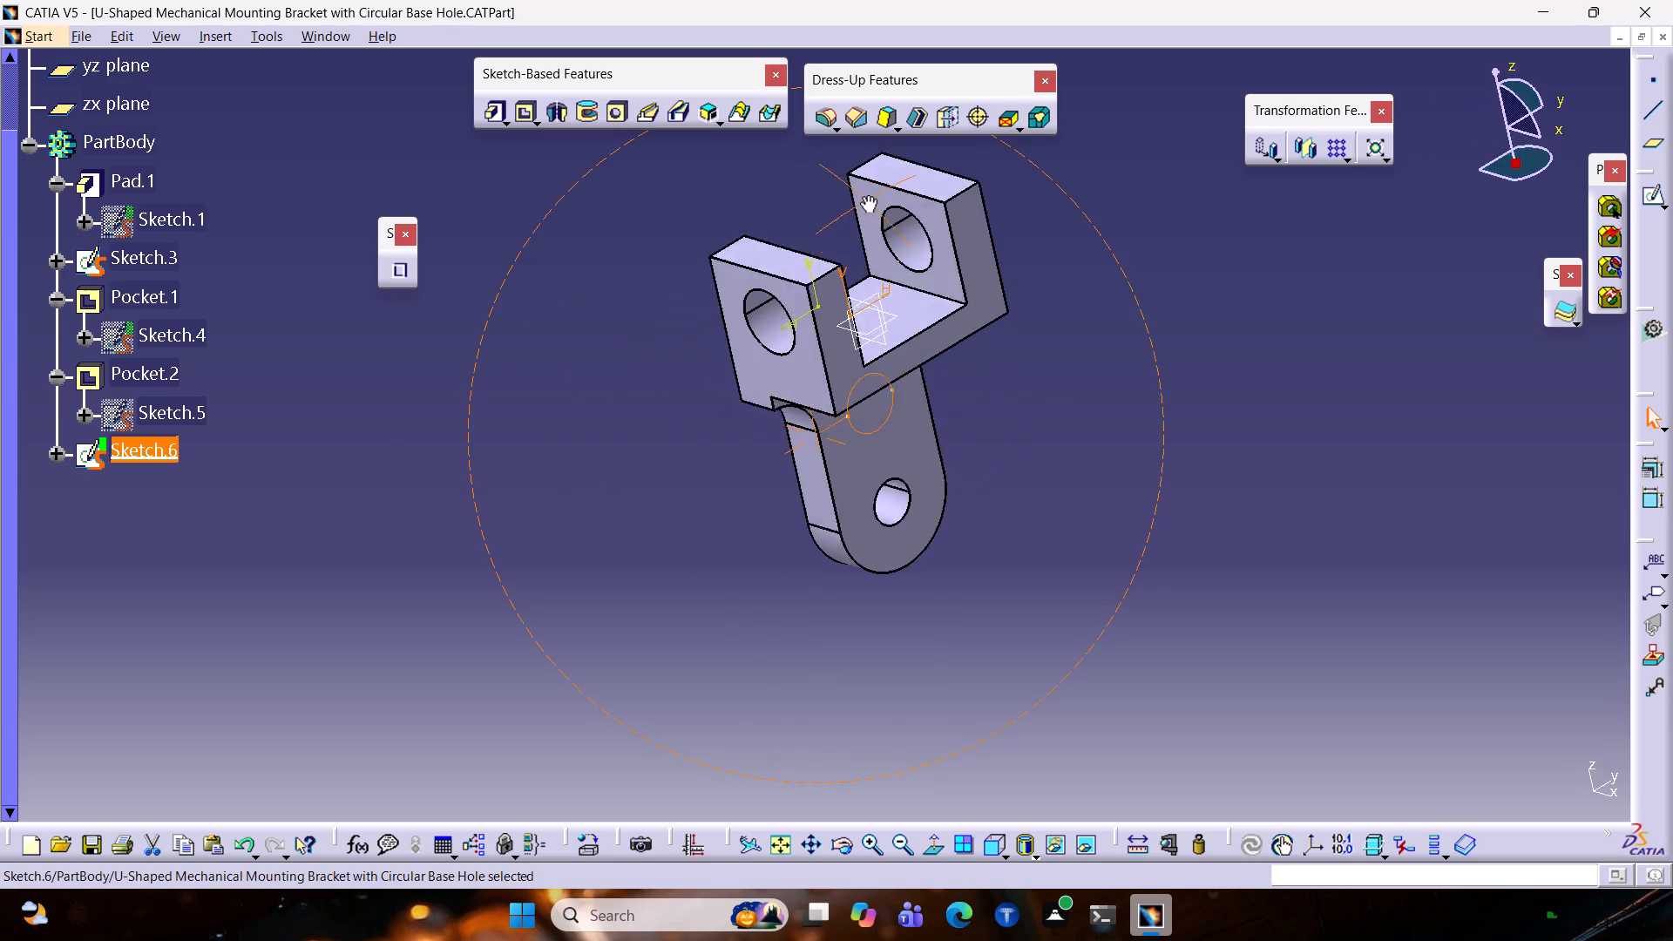
{"action": "middle_click_drag", "start_coordinate": [866, 195], "coordinate": [942, 211]}
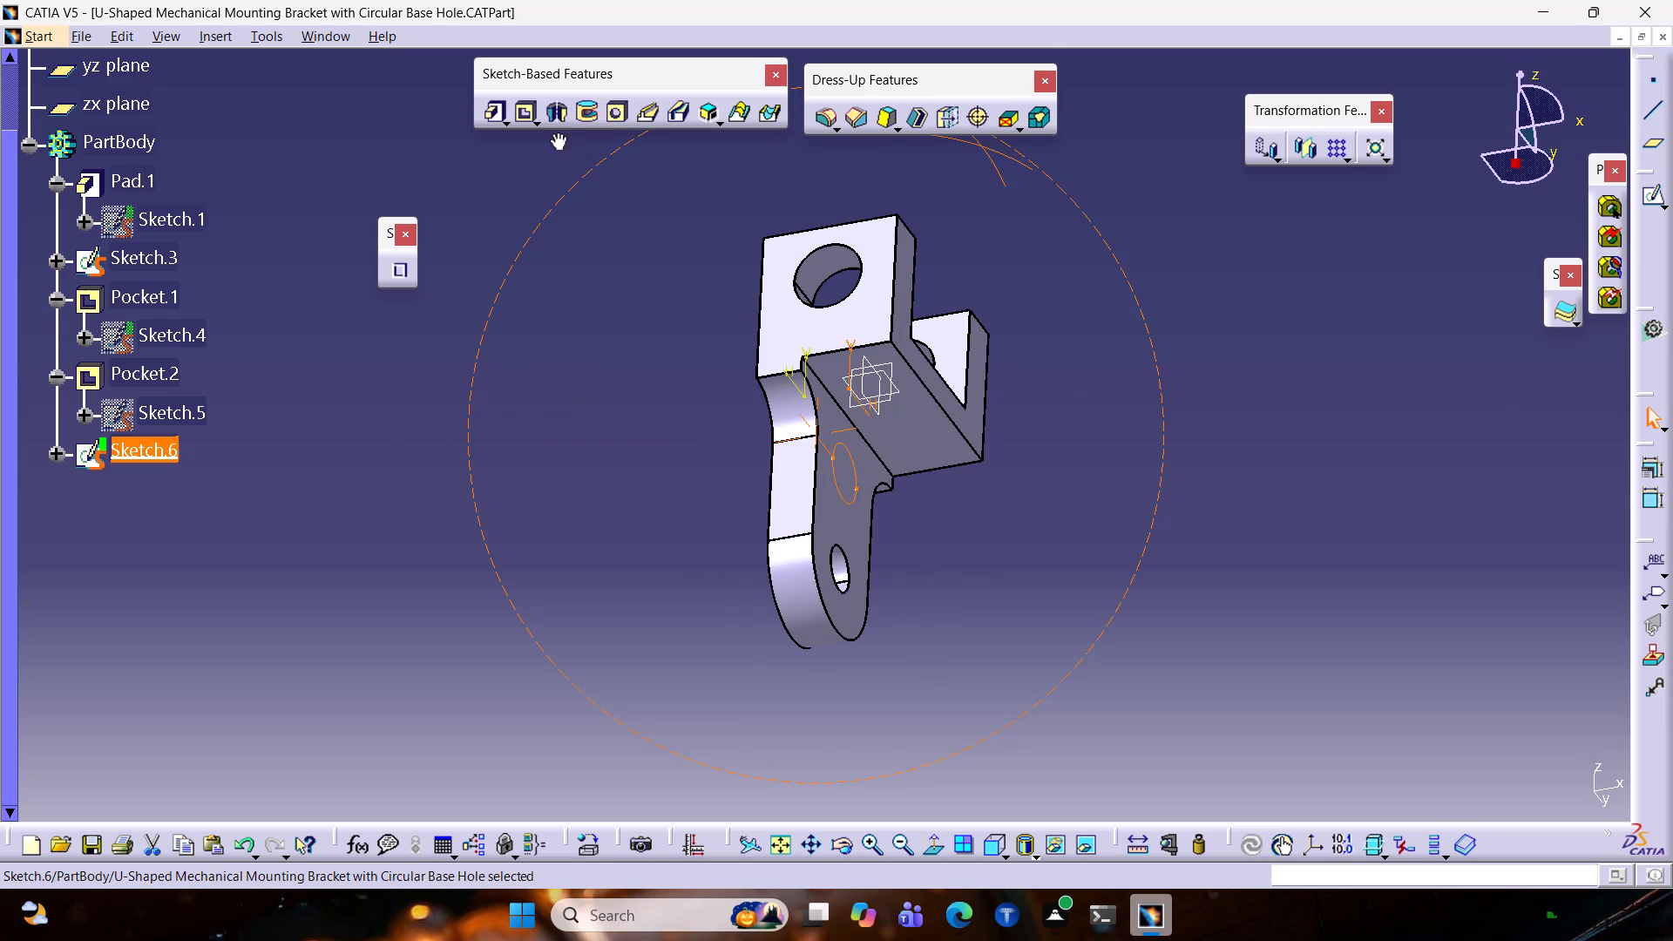
{"action": "left_click", "coordinate": [534, 112]}
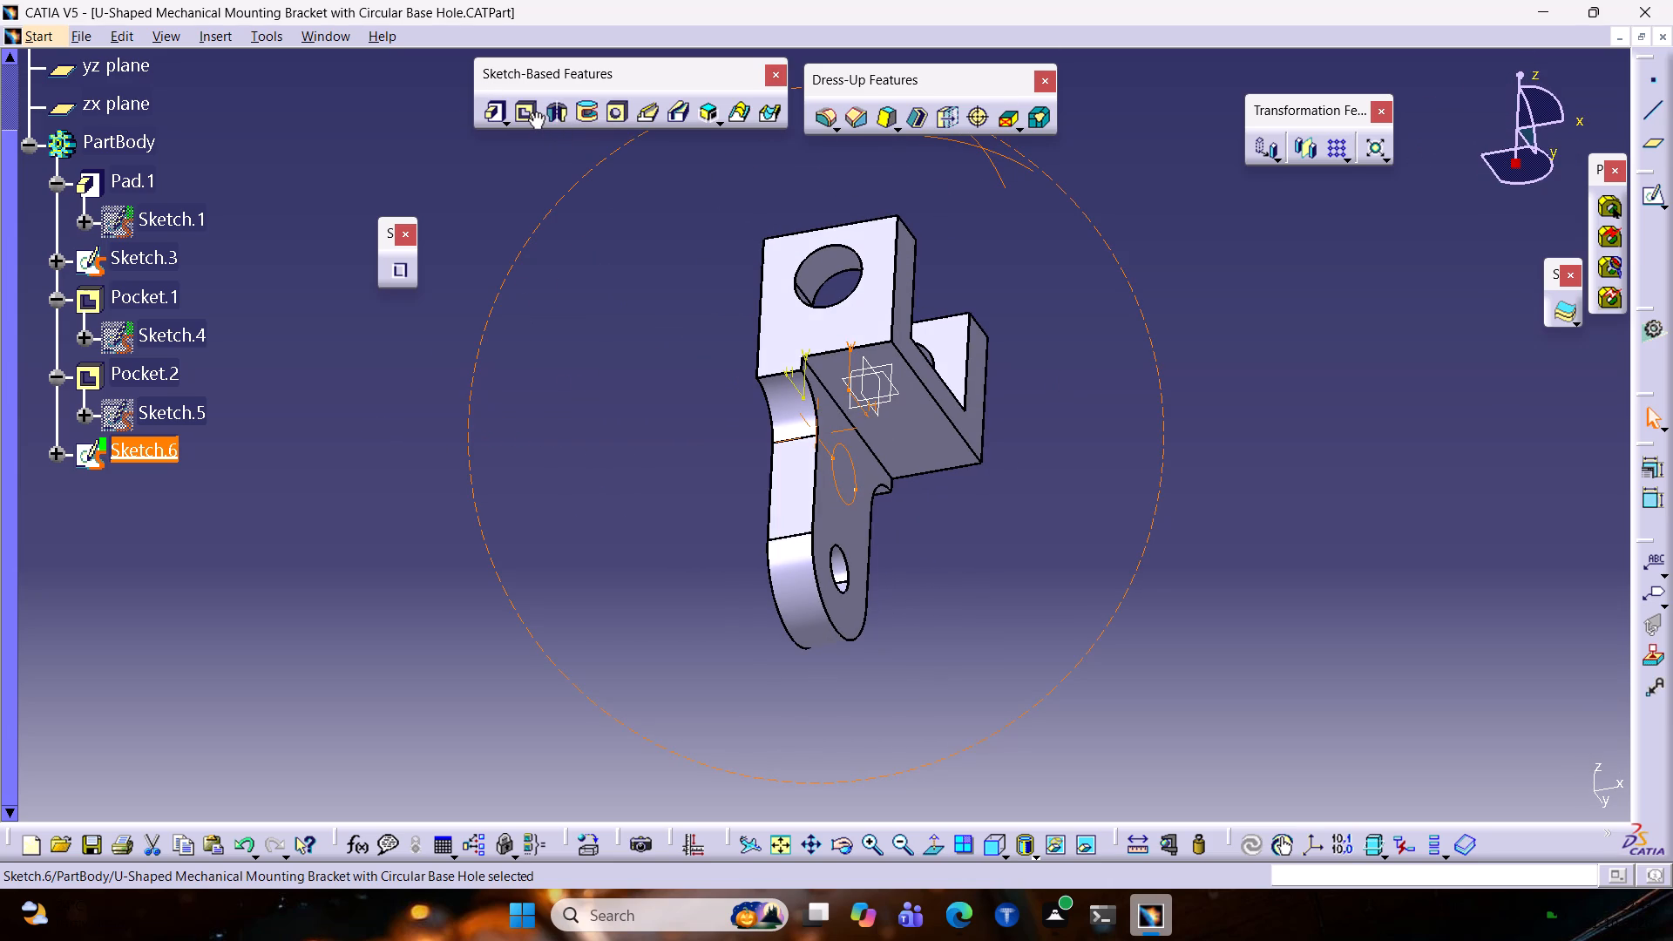
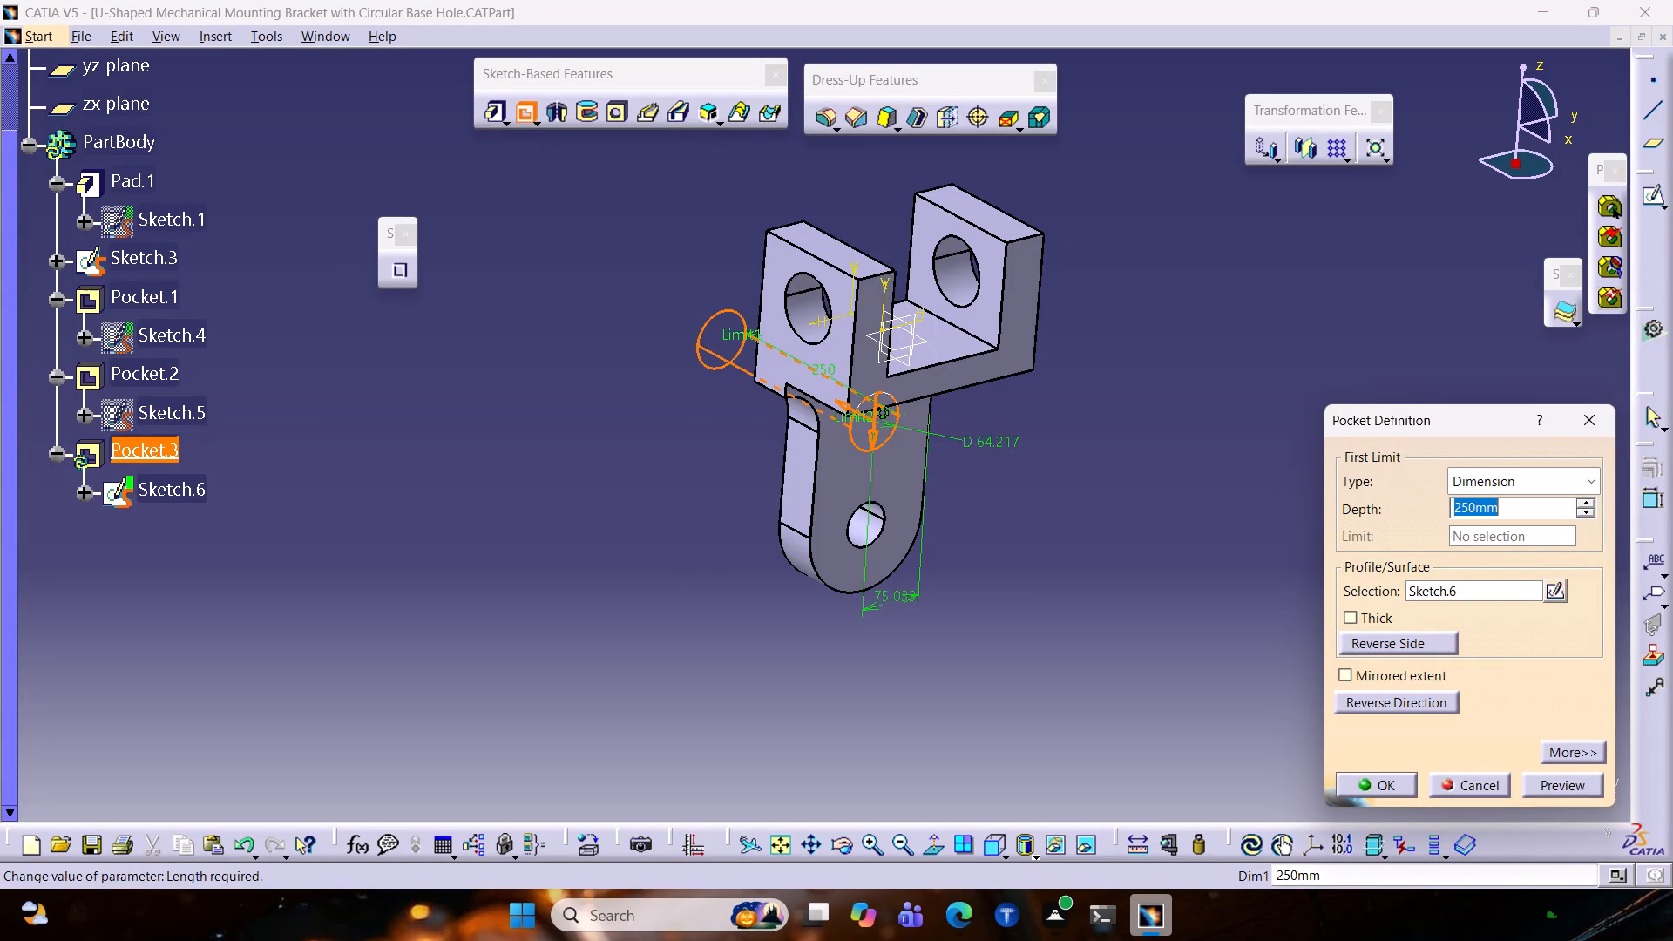
Set the upper lower-plate hole's pocket limit to Up to last with 0 mm offset and preview the cut.
{"action": "left_click", "coordinate": [1522, 485]}
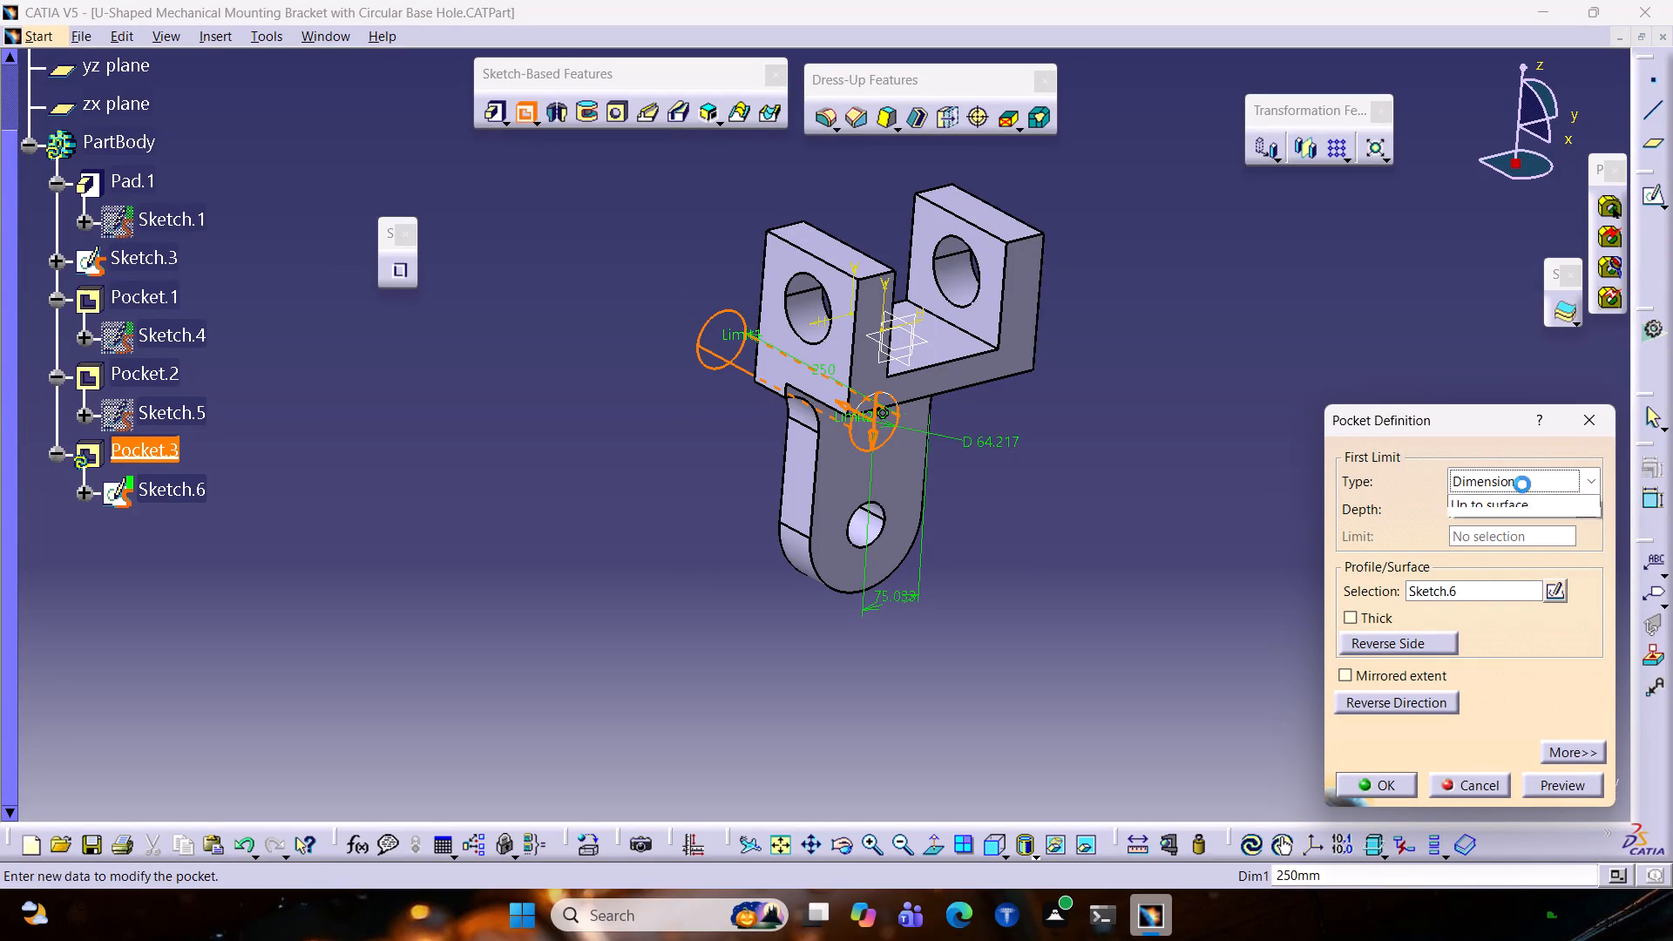
{"action": "left_click", "coordinate": [1516, 525]}
{"action": "left_click", "coordinate": [1514, 484]}
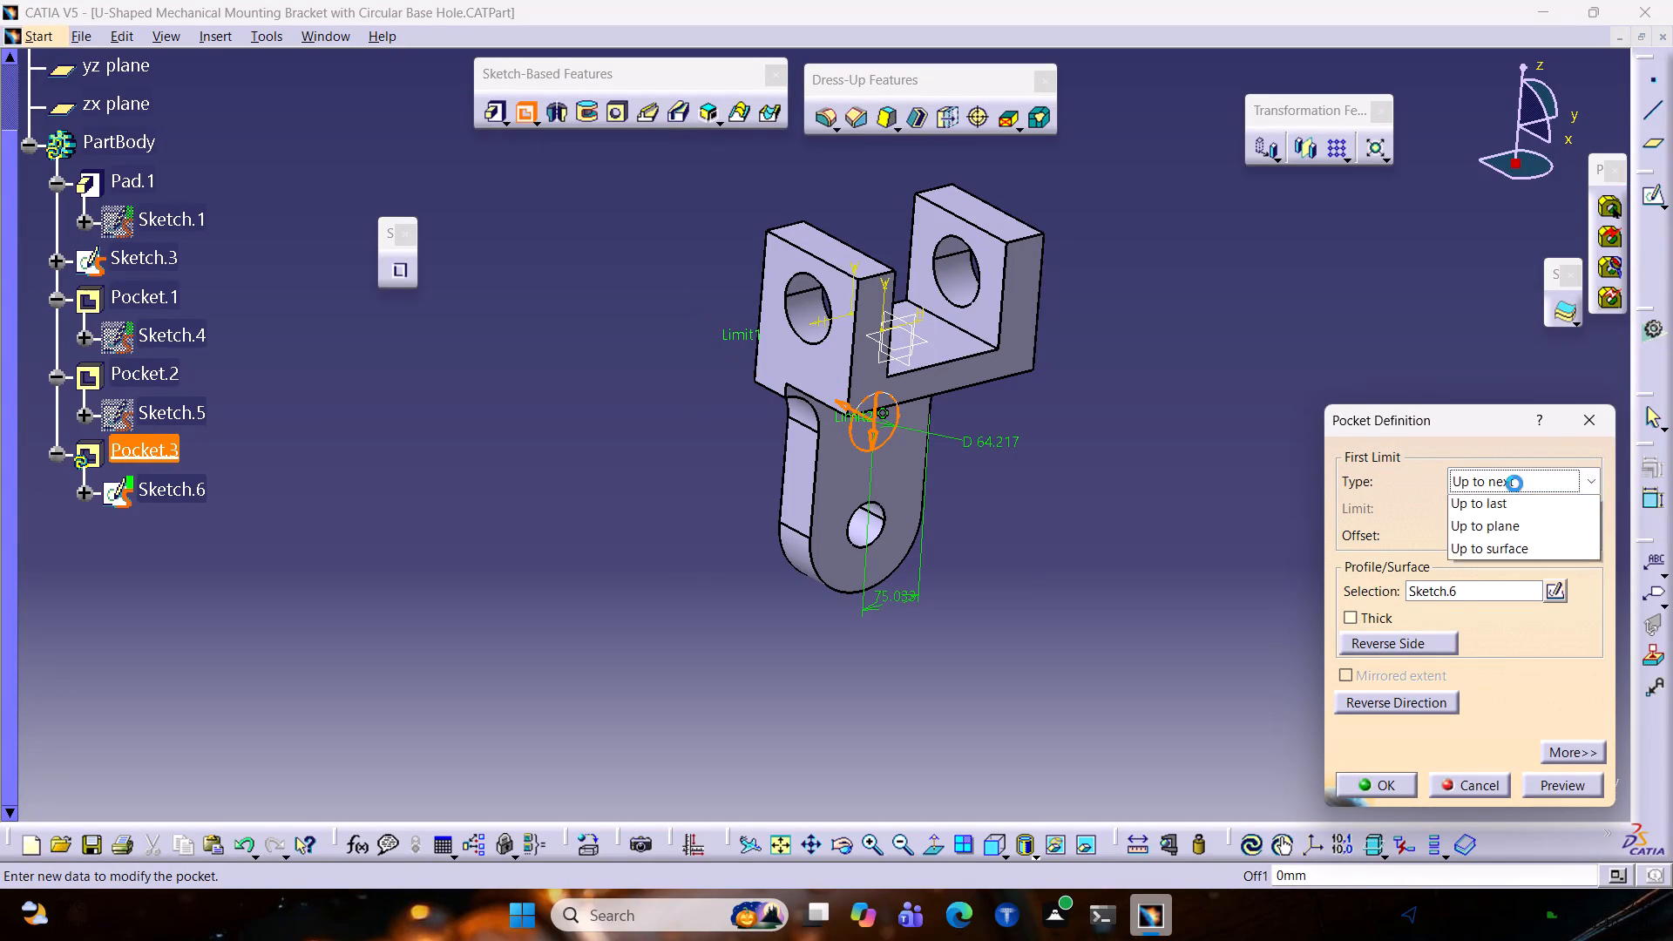
{"action": "left_click", "coordinate": [1504, 550]}
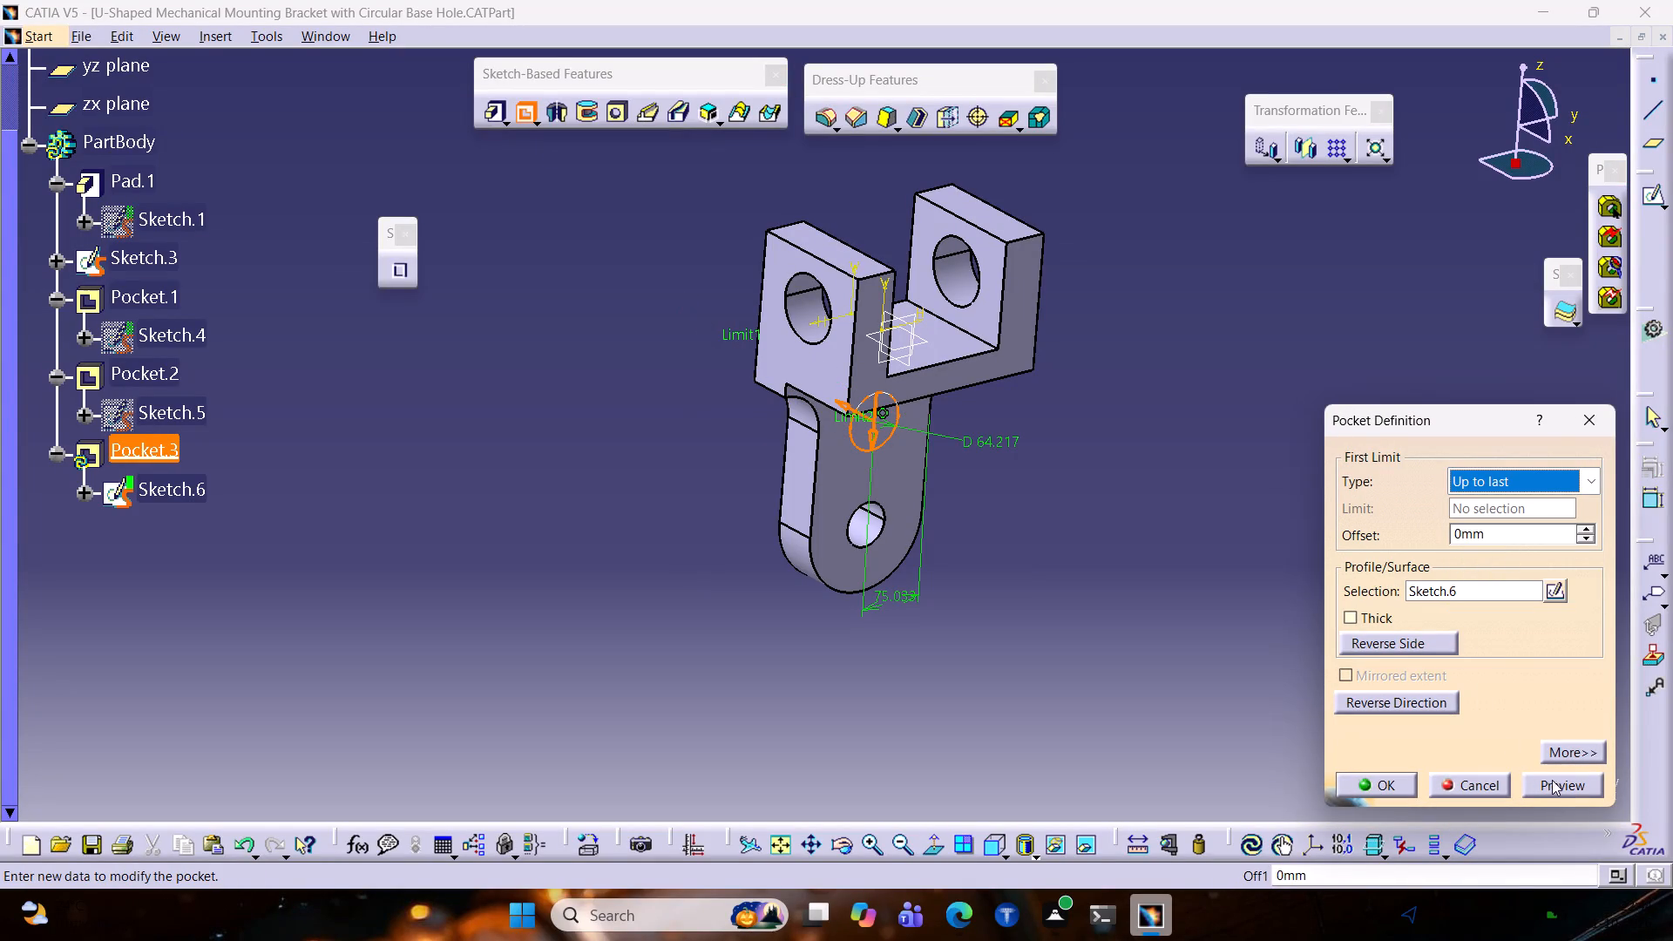
{"action": "left_click", "coordinate": [1553, 778]}
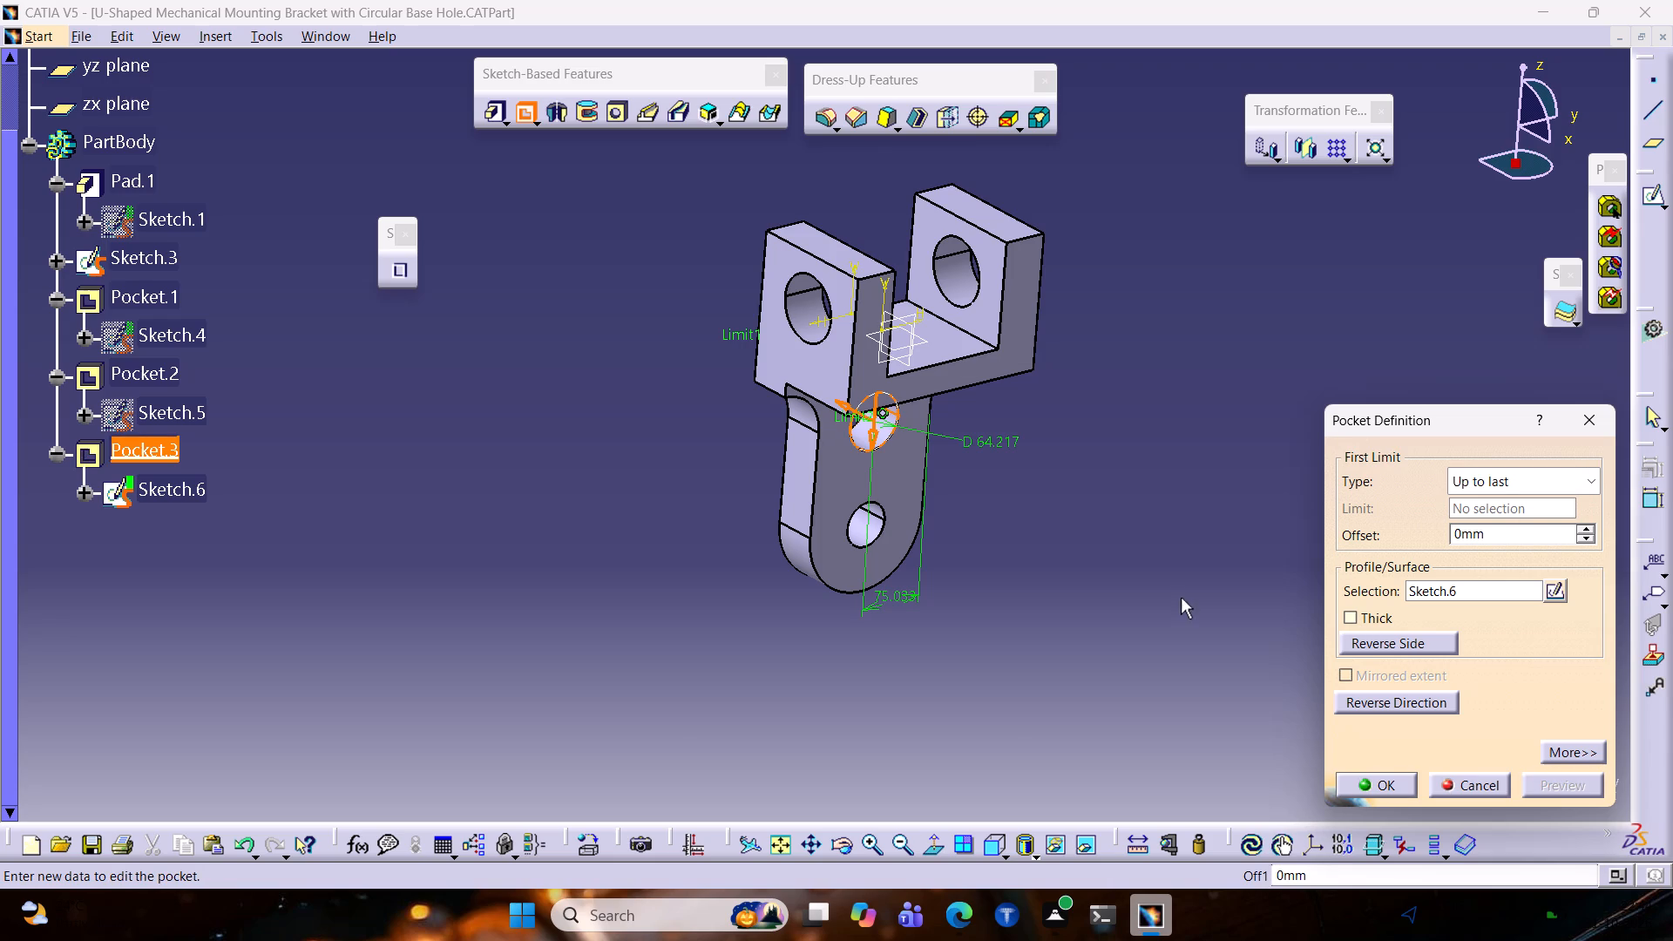
{"action": "middle_click_drag", "start_coordinate": [1181, 597], "coordinate": [939, 498]}
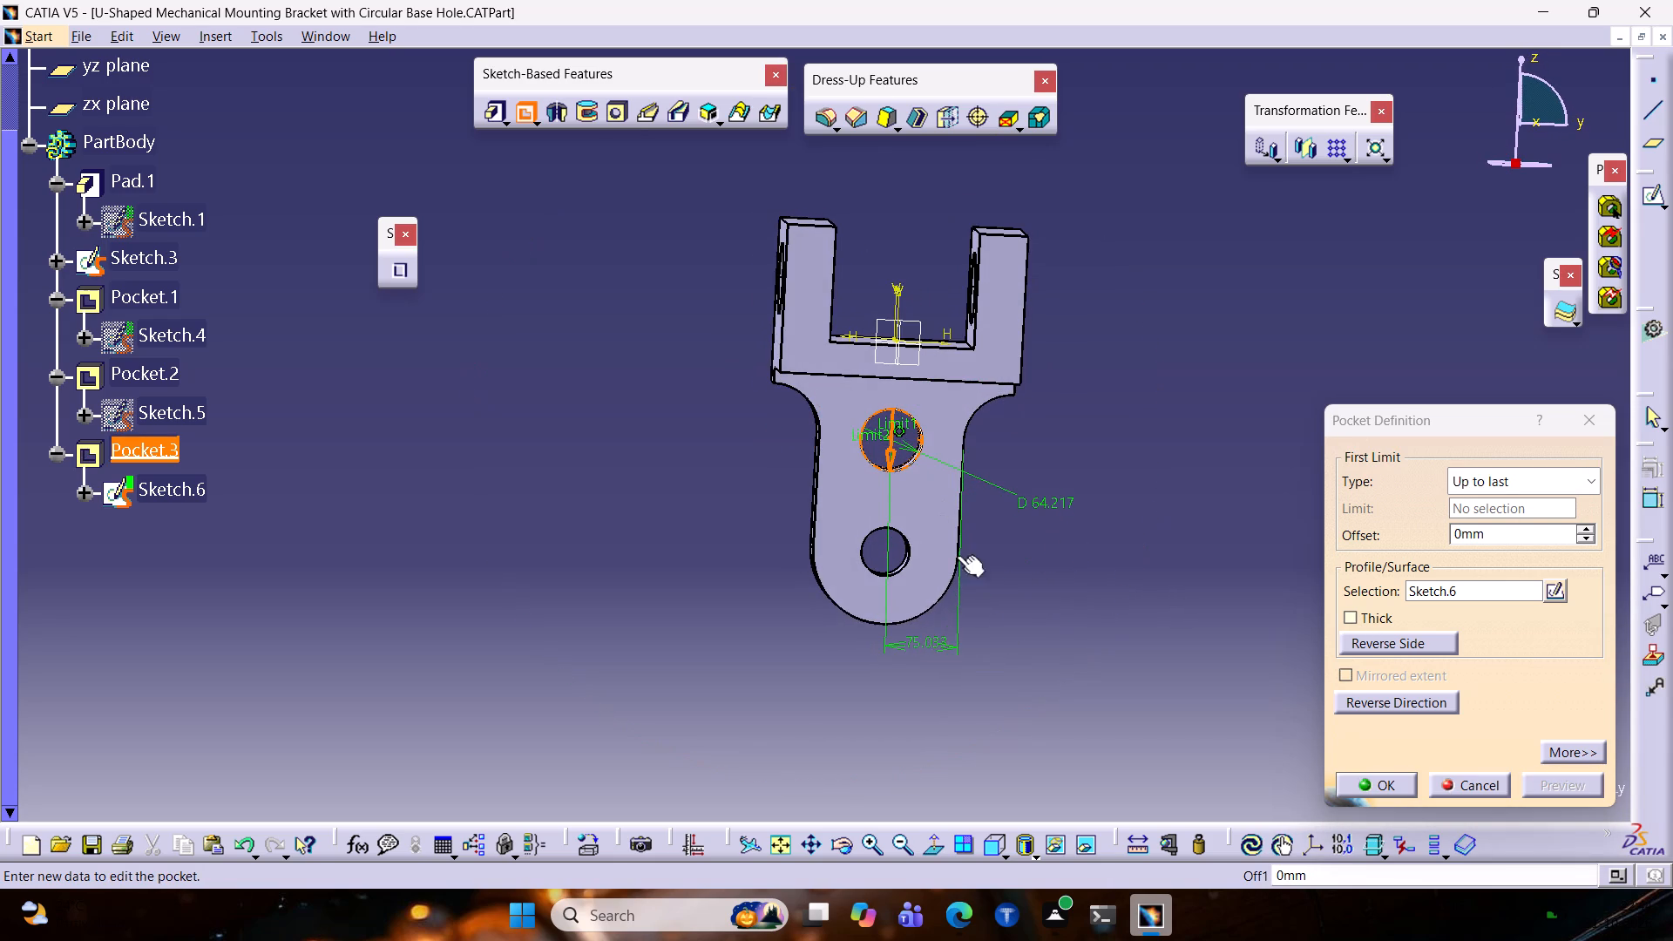
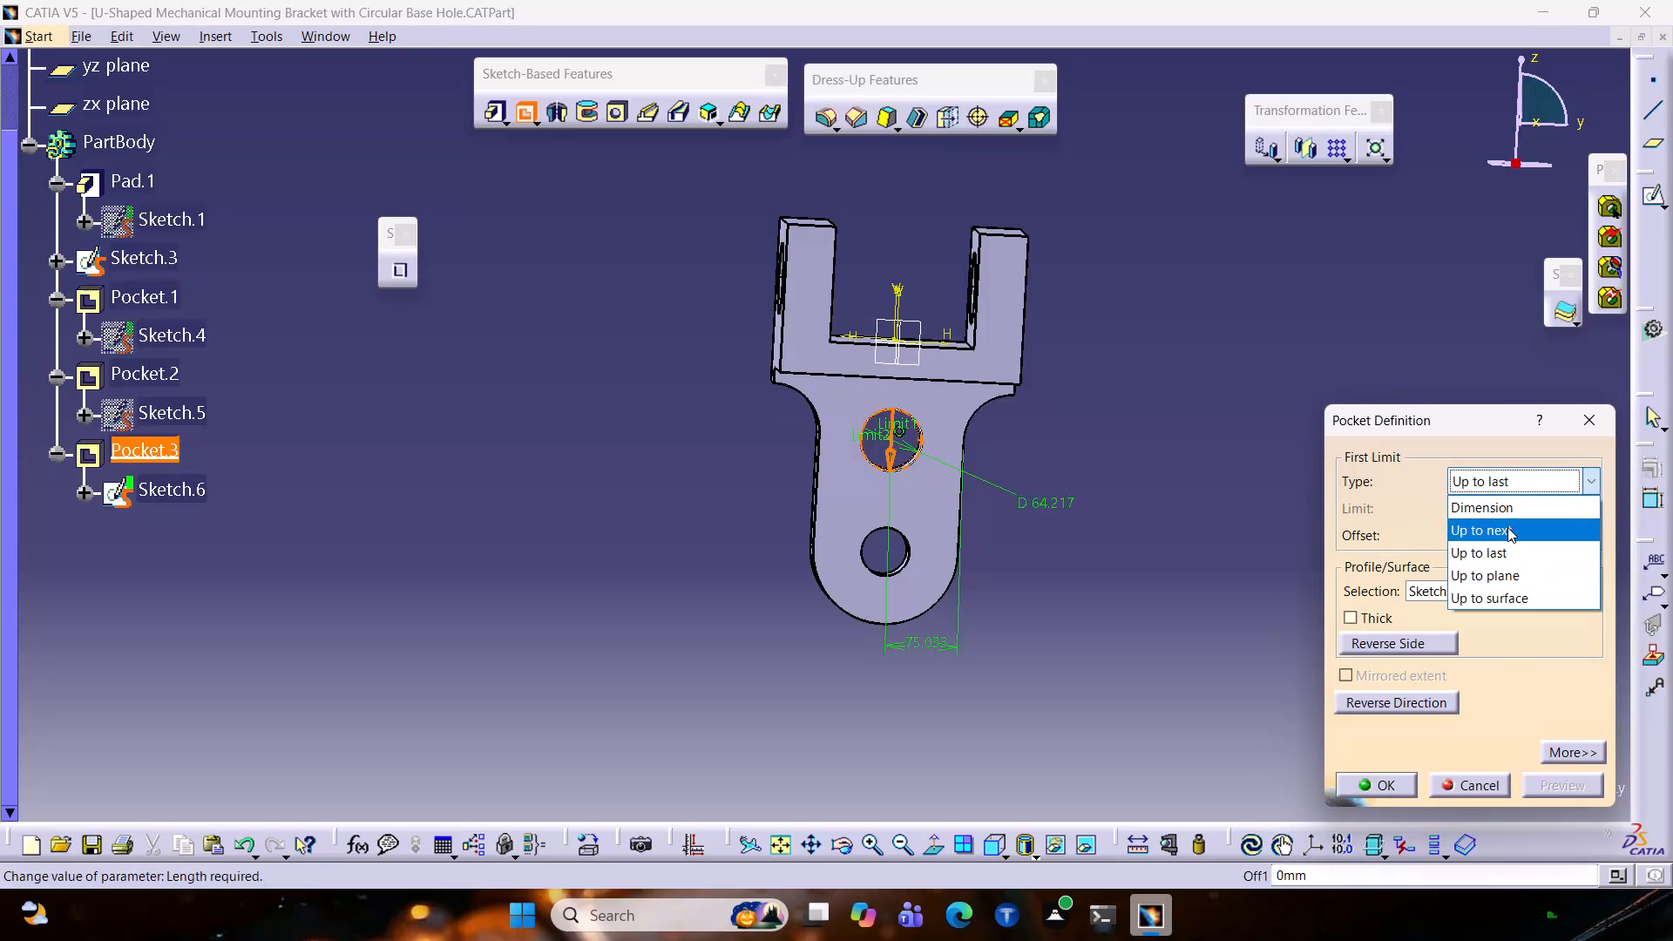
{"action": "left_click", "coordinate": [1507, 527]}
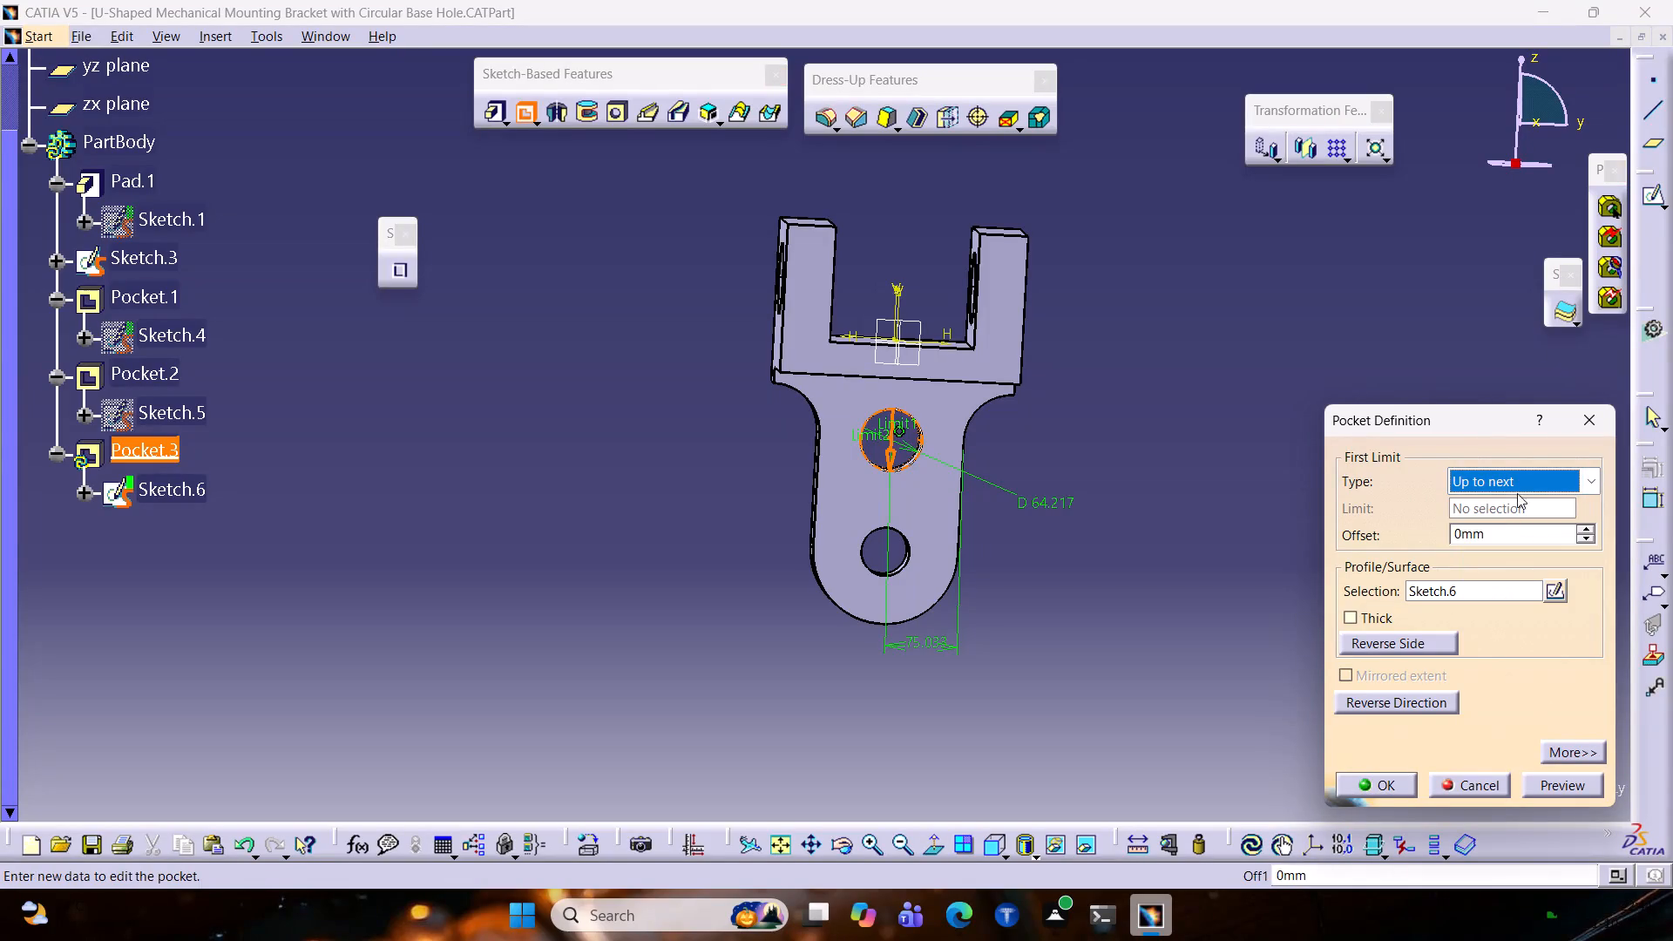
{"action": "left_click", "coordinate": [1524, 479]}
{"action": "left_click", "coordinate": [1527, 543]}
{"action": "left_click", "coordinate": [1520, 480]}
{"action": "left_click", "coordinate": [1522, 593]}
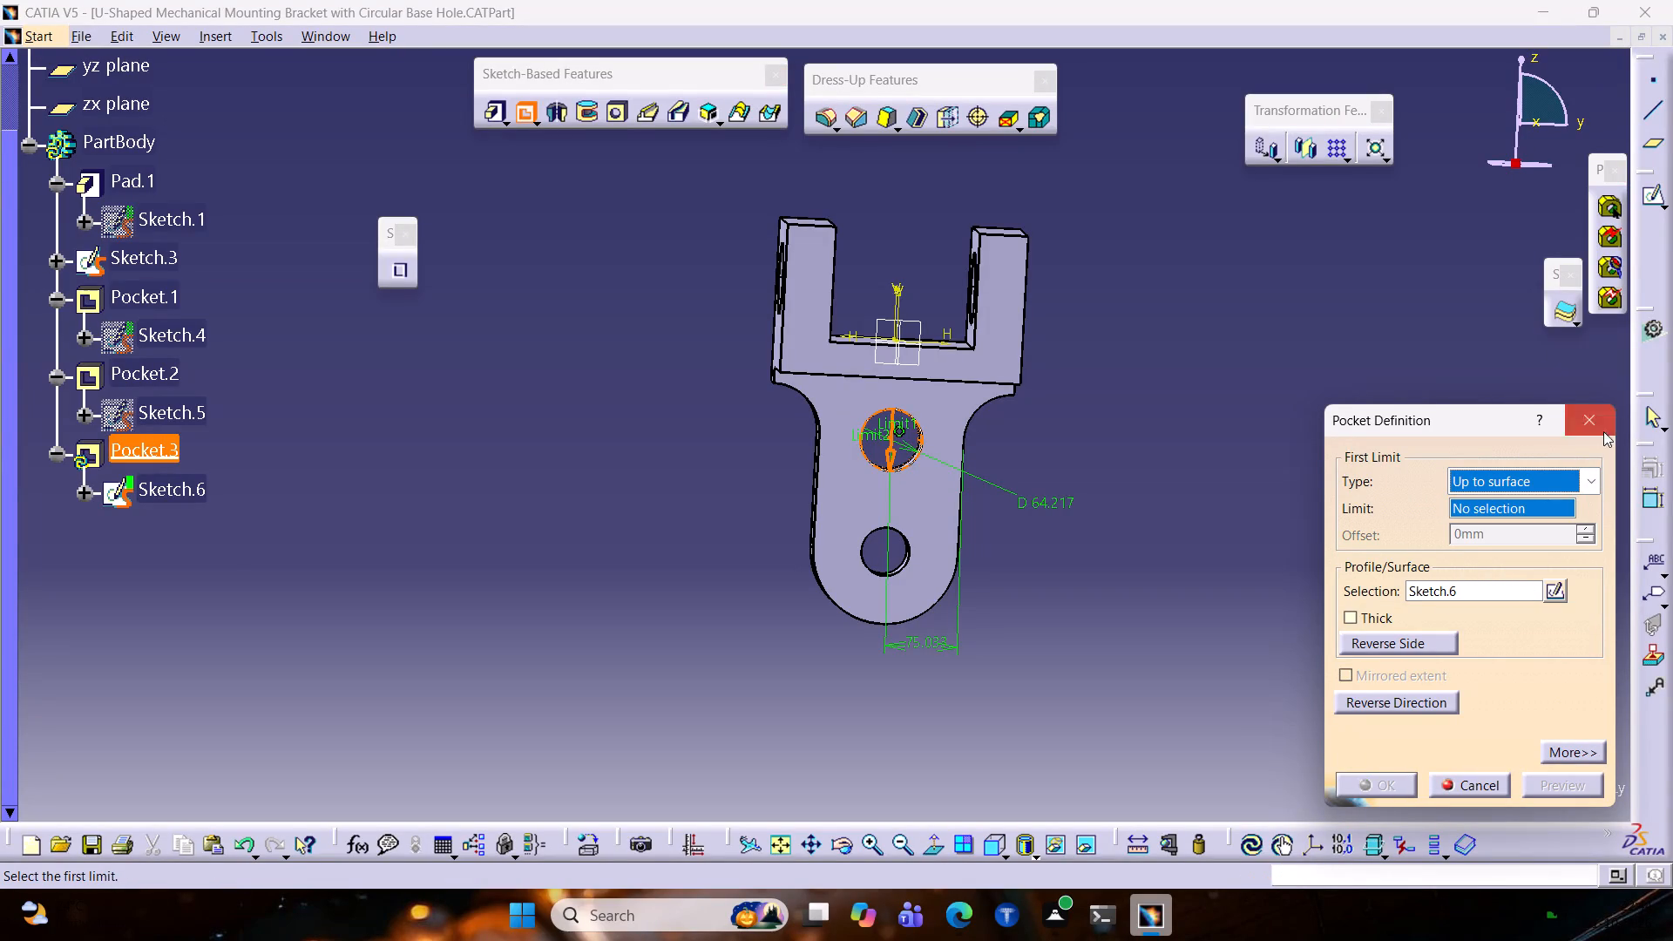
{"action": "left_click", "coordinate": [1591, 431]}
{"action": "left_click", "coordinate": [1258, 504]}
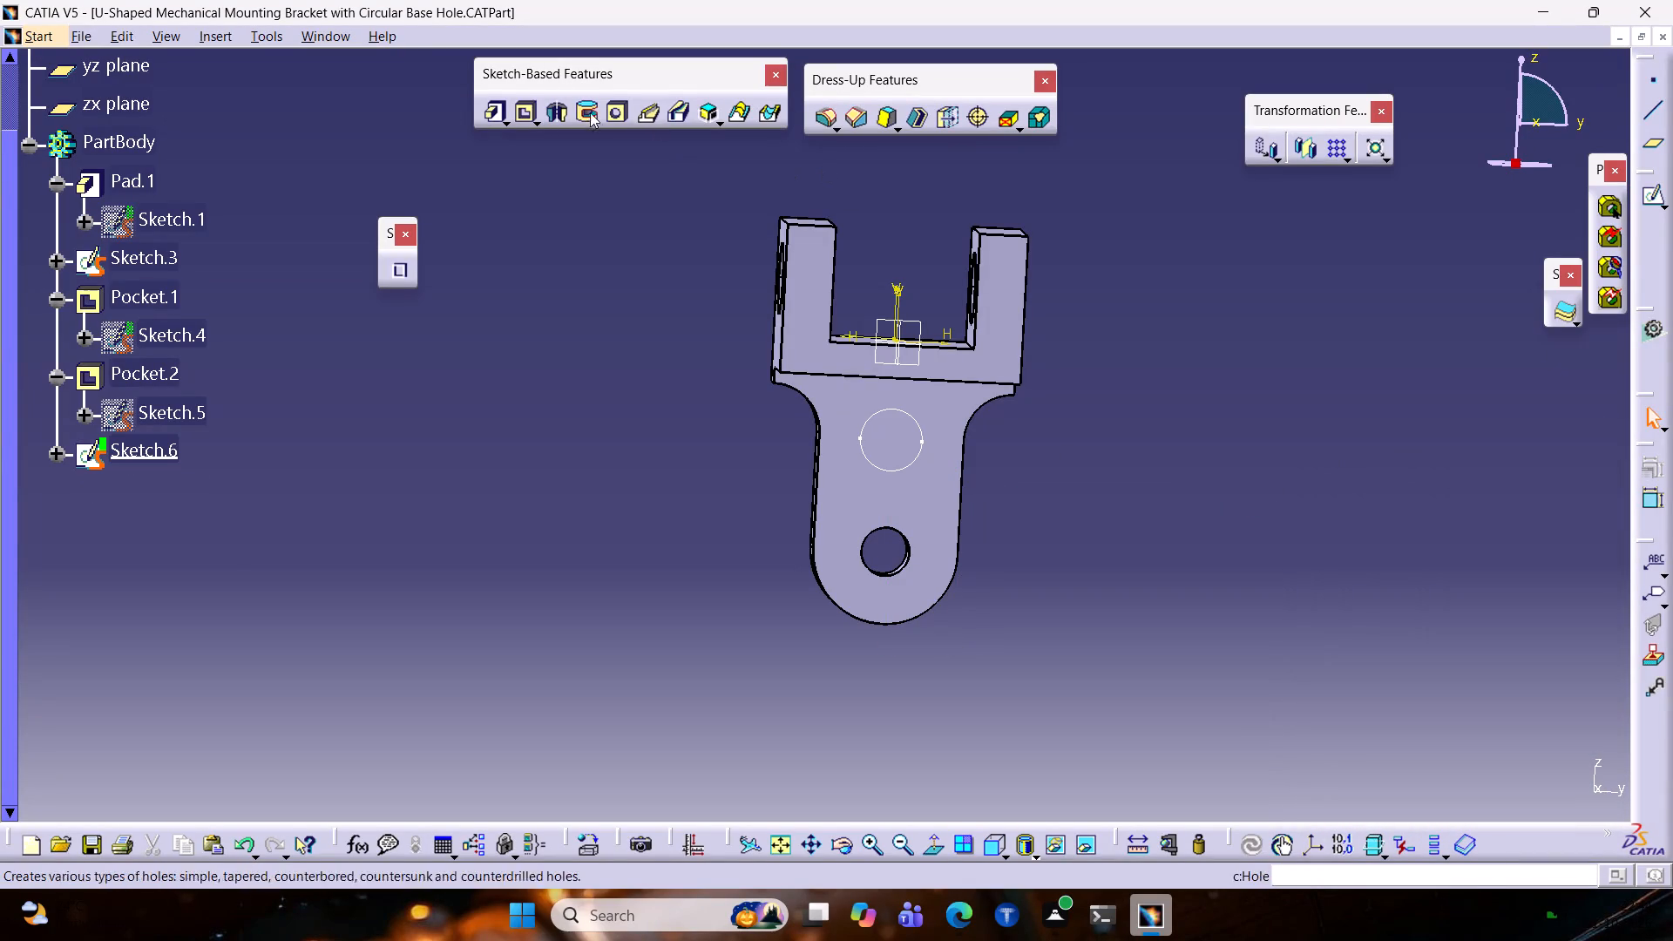
Start a new pocket from the upper circle sketch on the lower plate, with reversed direction and an Up to next limit.
{"action": "left_click", "coordinate": [535, 113]}
{"action": "left_click", "coordinate": [534, 121]}
{"action": "left_click", "coordinate": [532, 118]}
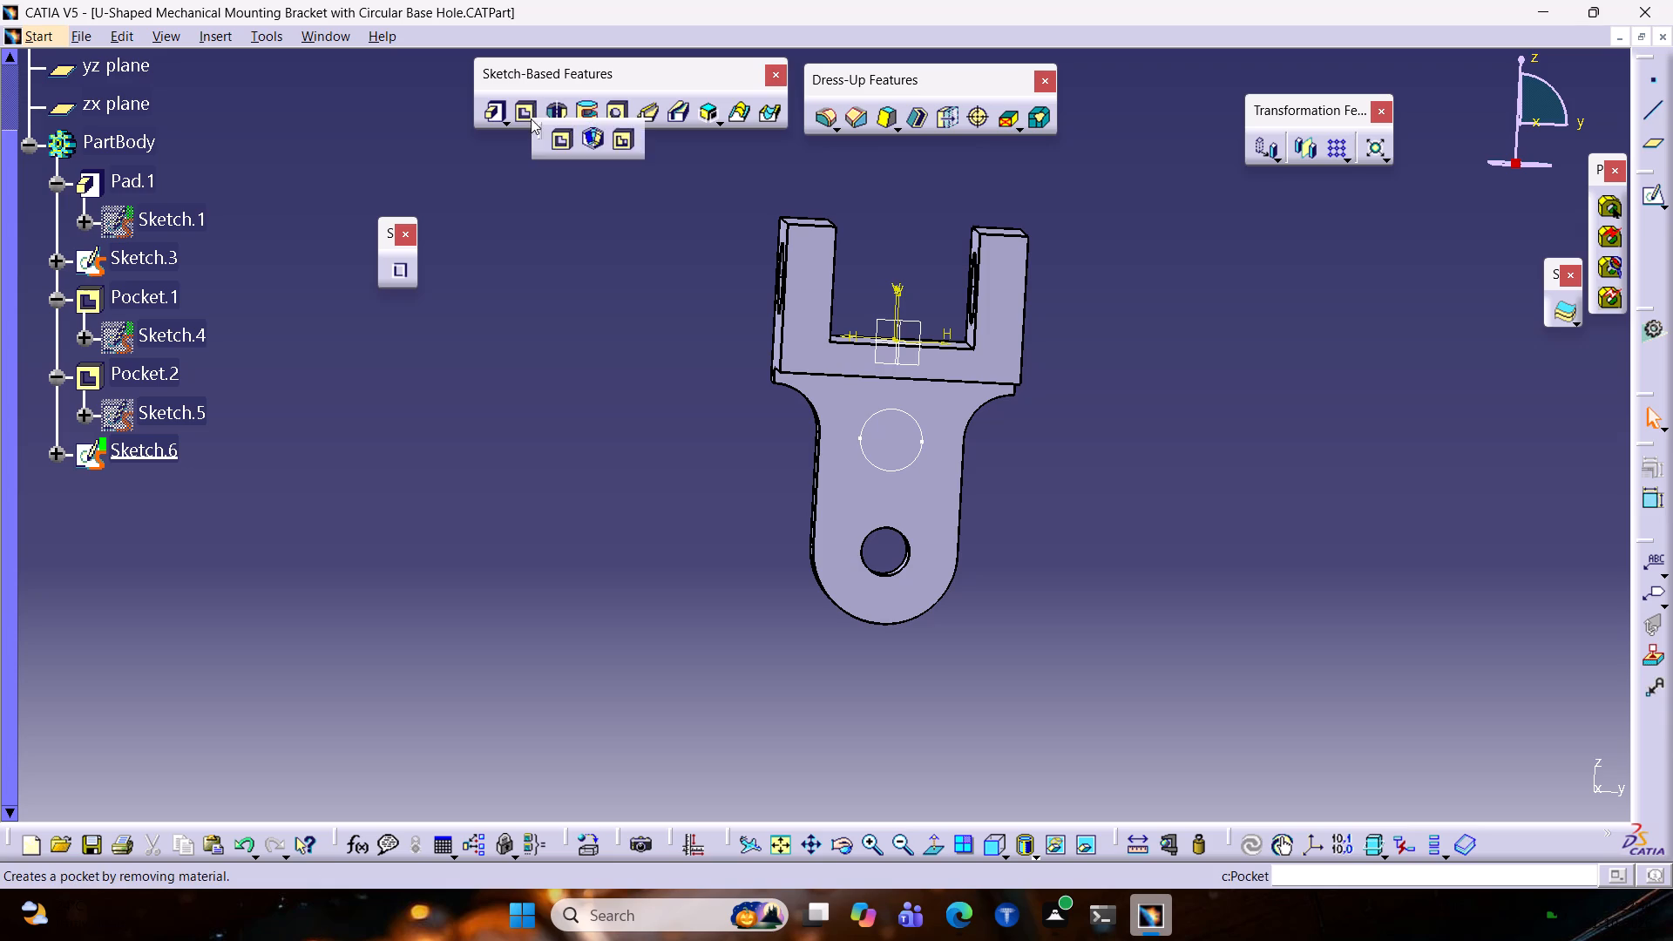
{"action": "double_click", "coordinate": [520, 107]}
{"action": "left_click", "coordinate": [917, 430]}
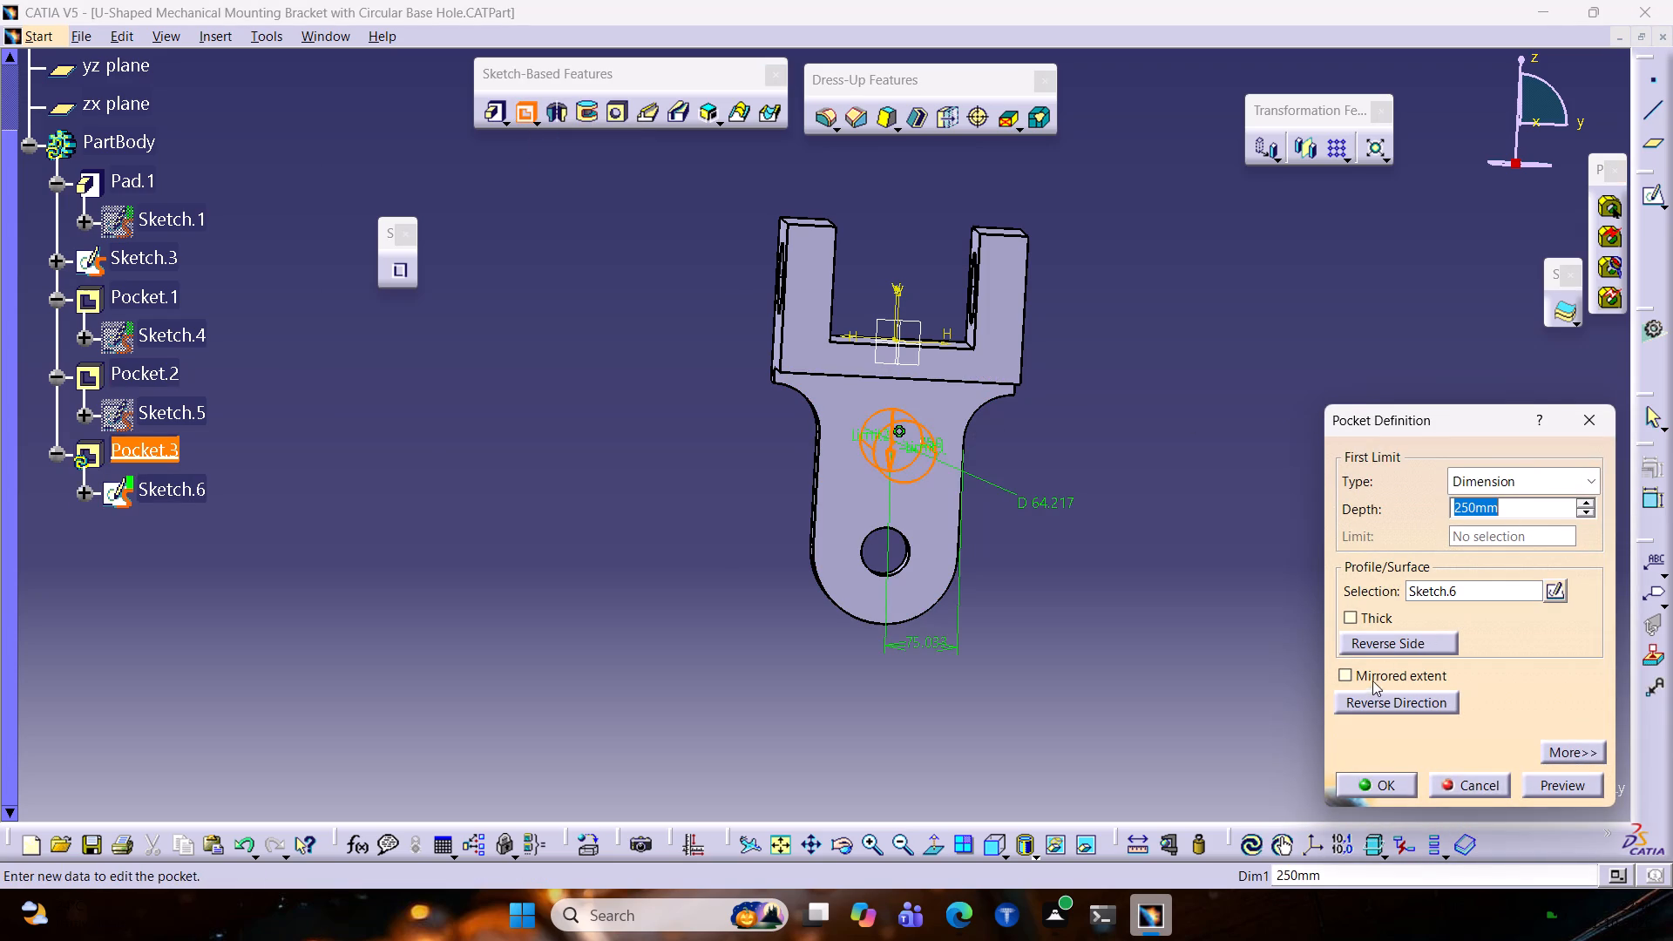
{"action": "left_click", "coordinate": [1361, 701]}
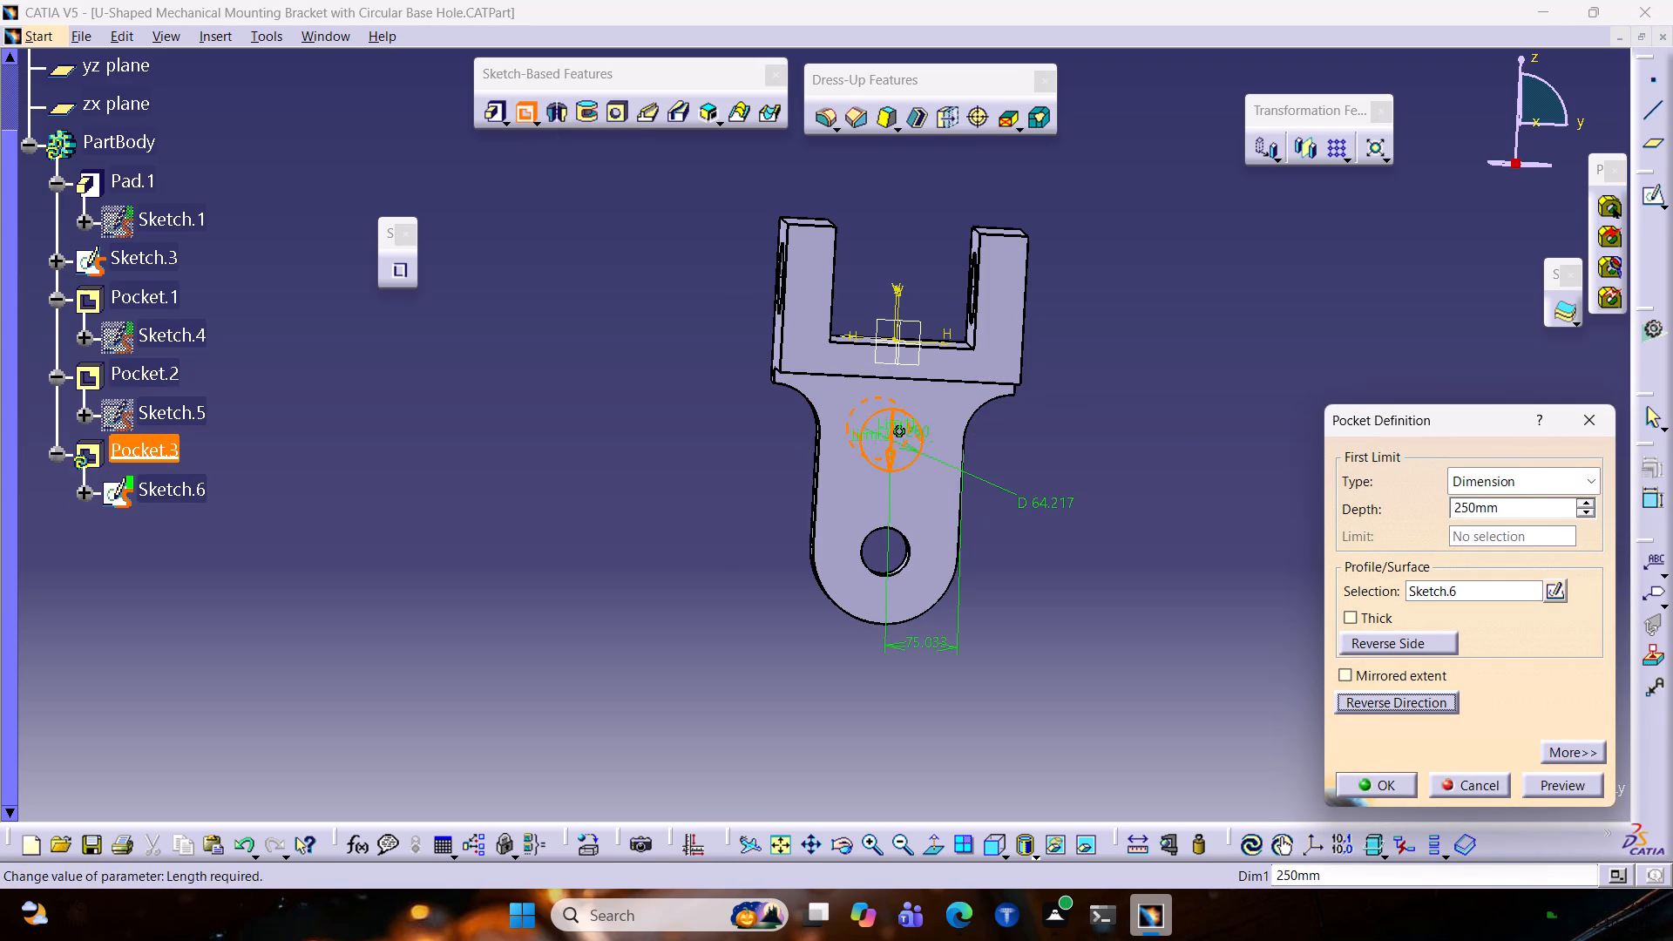
{"action": "left_click", "coordinate": [1507, 484]}
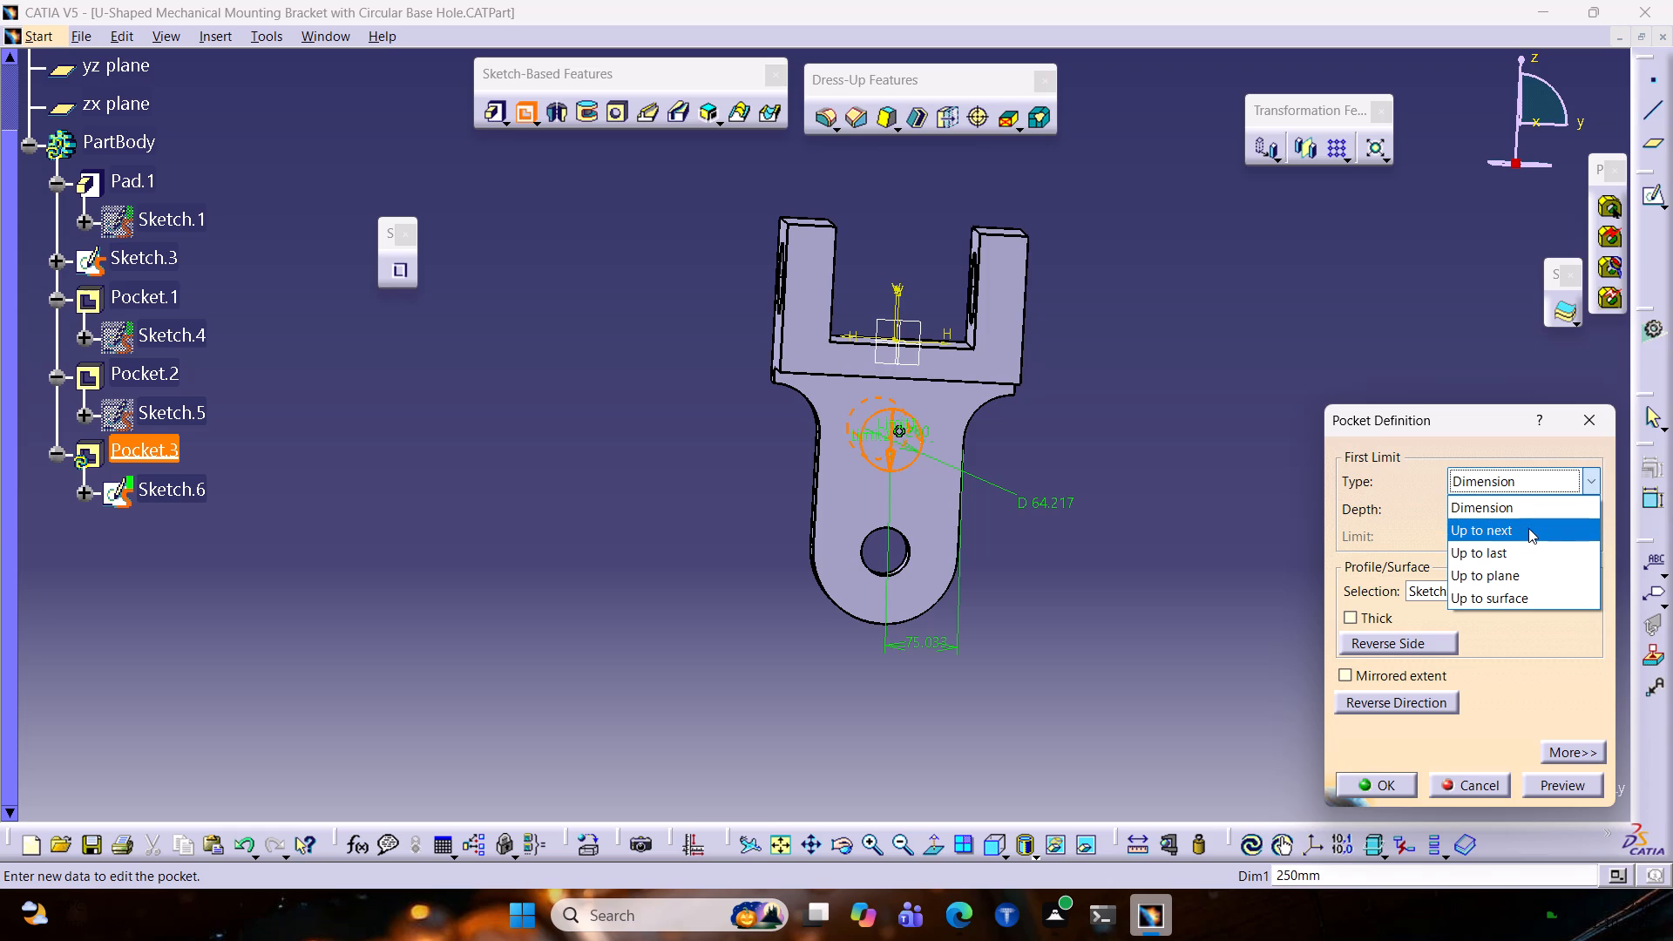
{"action": "left_click", "coordinate": [1528, 527]}
{"action": "middle_click_drag", "start_coordinate": [1074, 518], "coordinate": [1079, 539]}
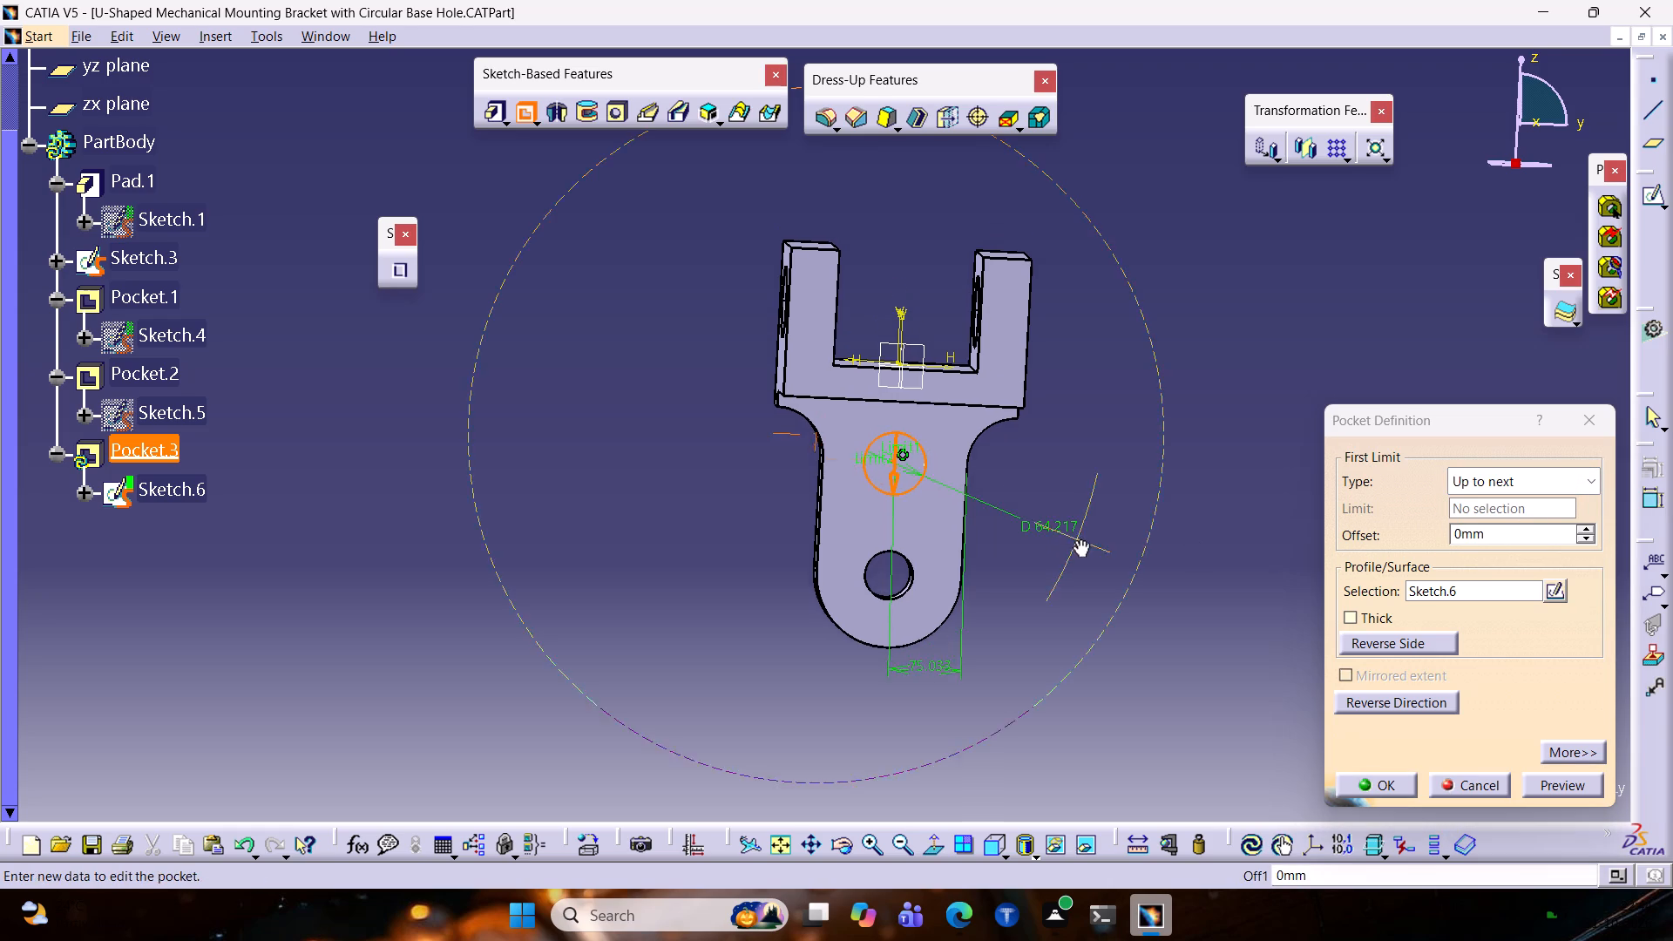
{"action": "middle_click_drag", "start_coordinate": [1079, 539], "coordinate": [736, 486]}
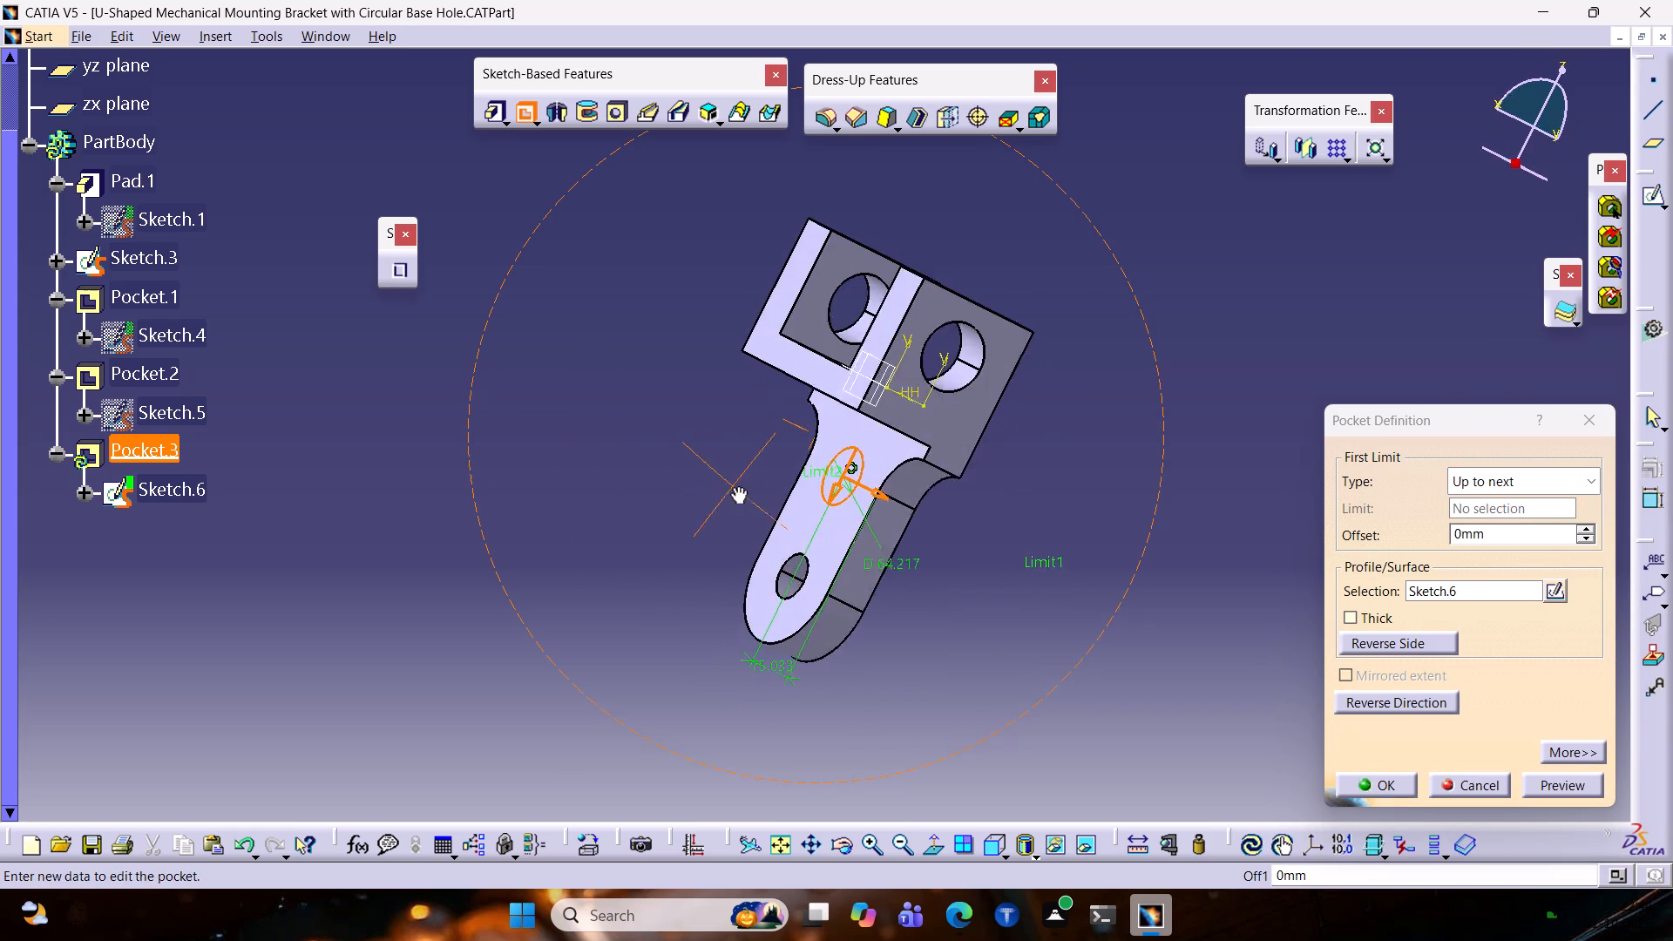
{"action": "middle_click_drag", "start_coordinate": [736, 486], "coordinate": [787, 490]}
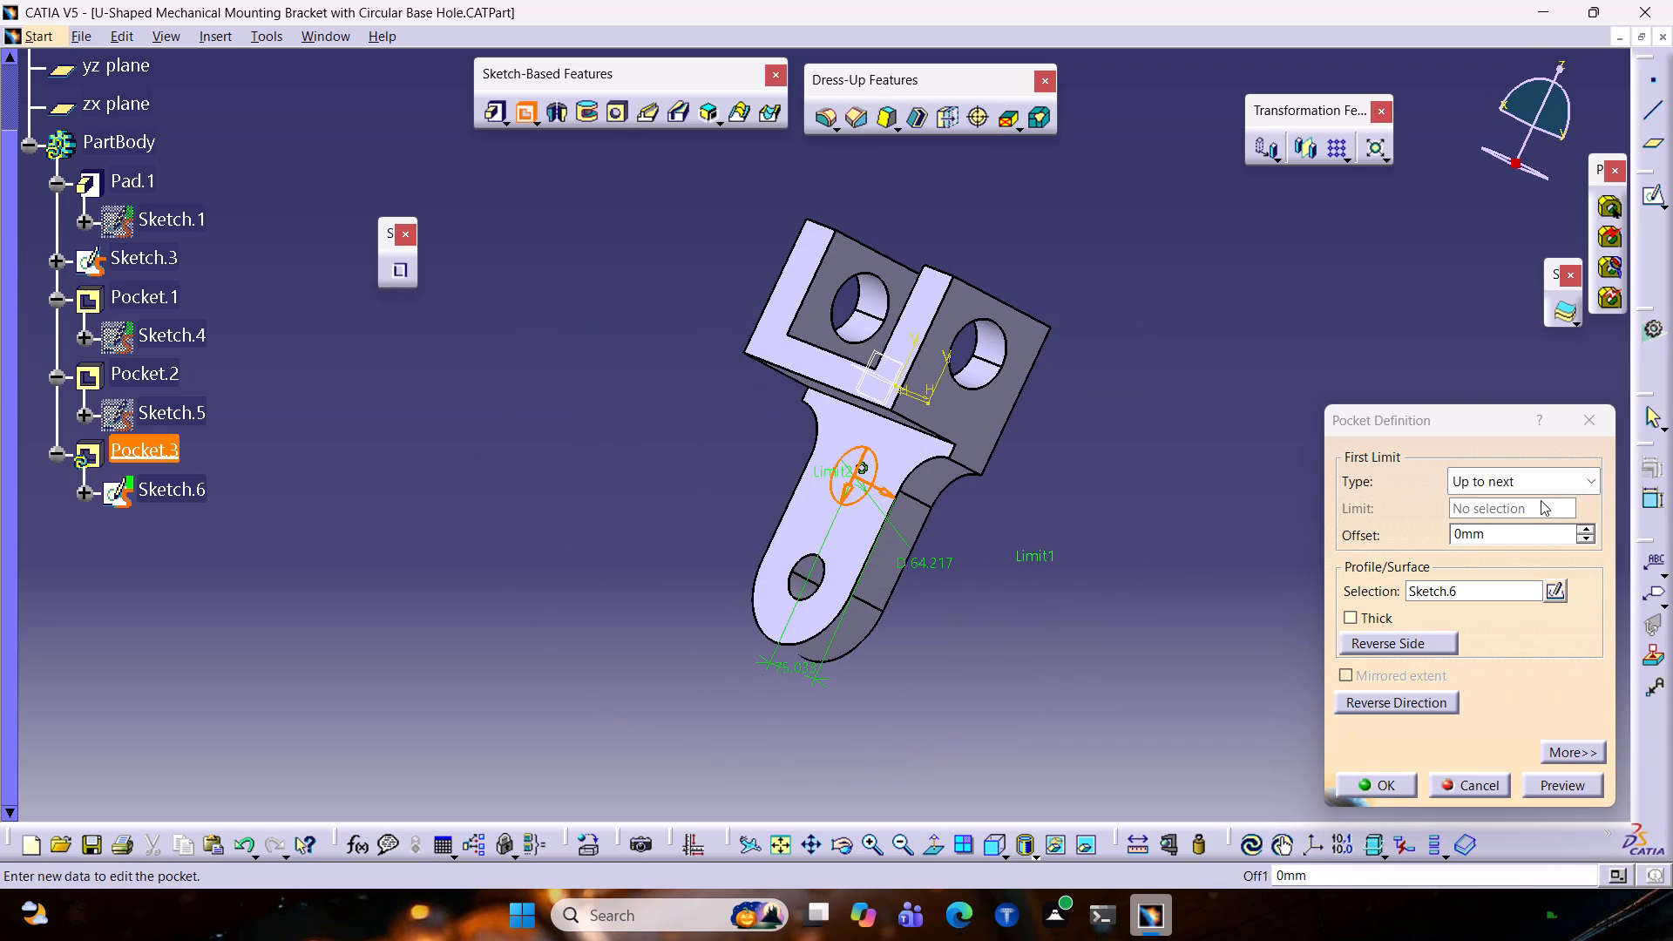
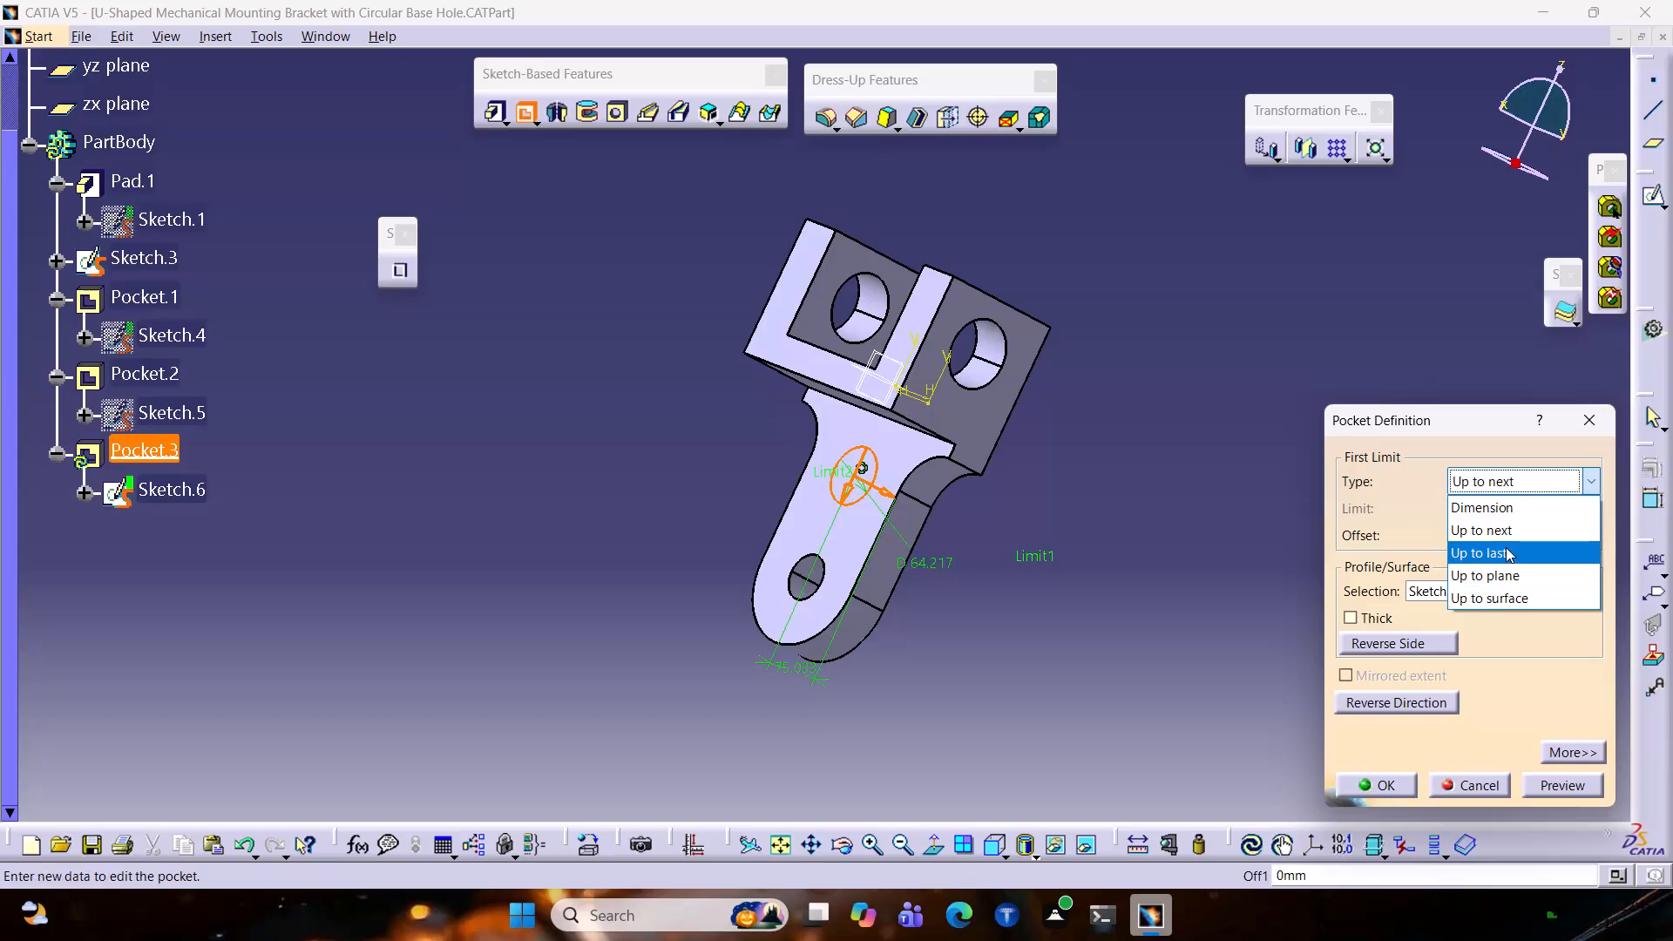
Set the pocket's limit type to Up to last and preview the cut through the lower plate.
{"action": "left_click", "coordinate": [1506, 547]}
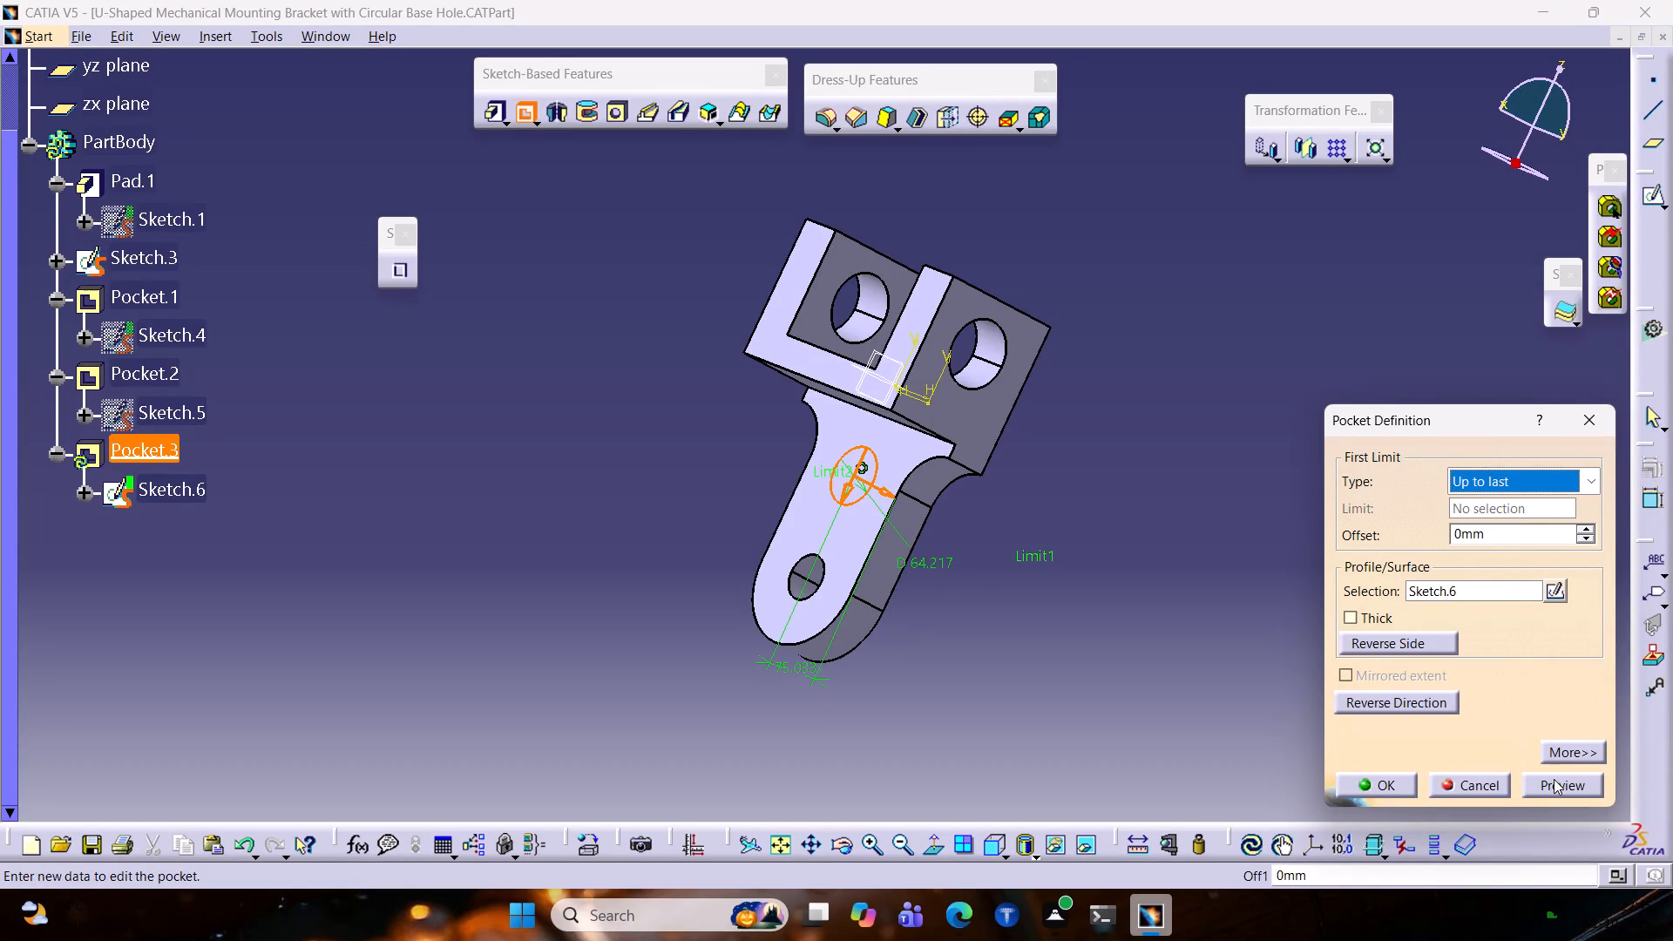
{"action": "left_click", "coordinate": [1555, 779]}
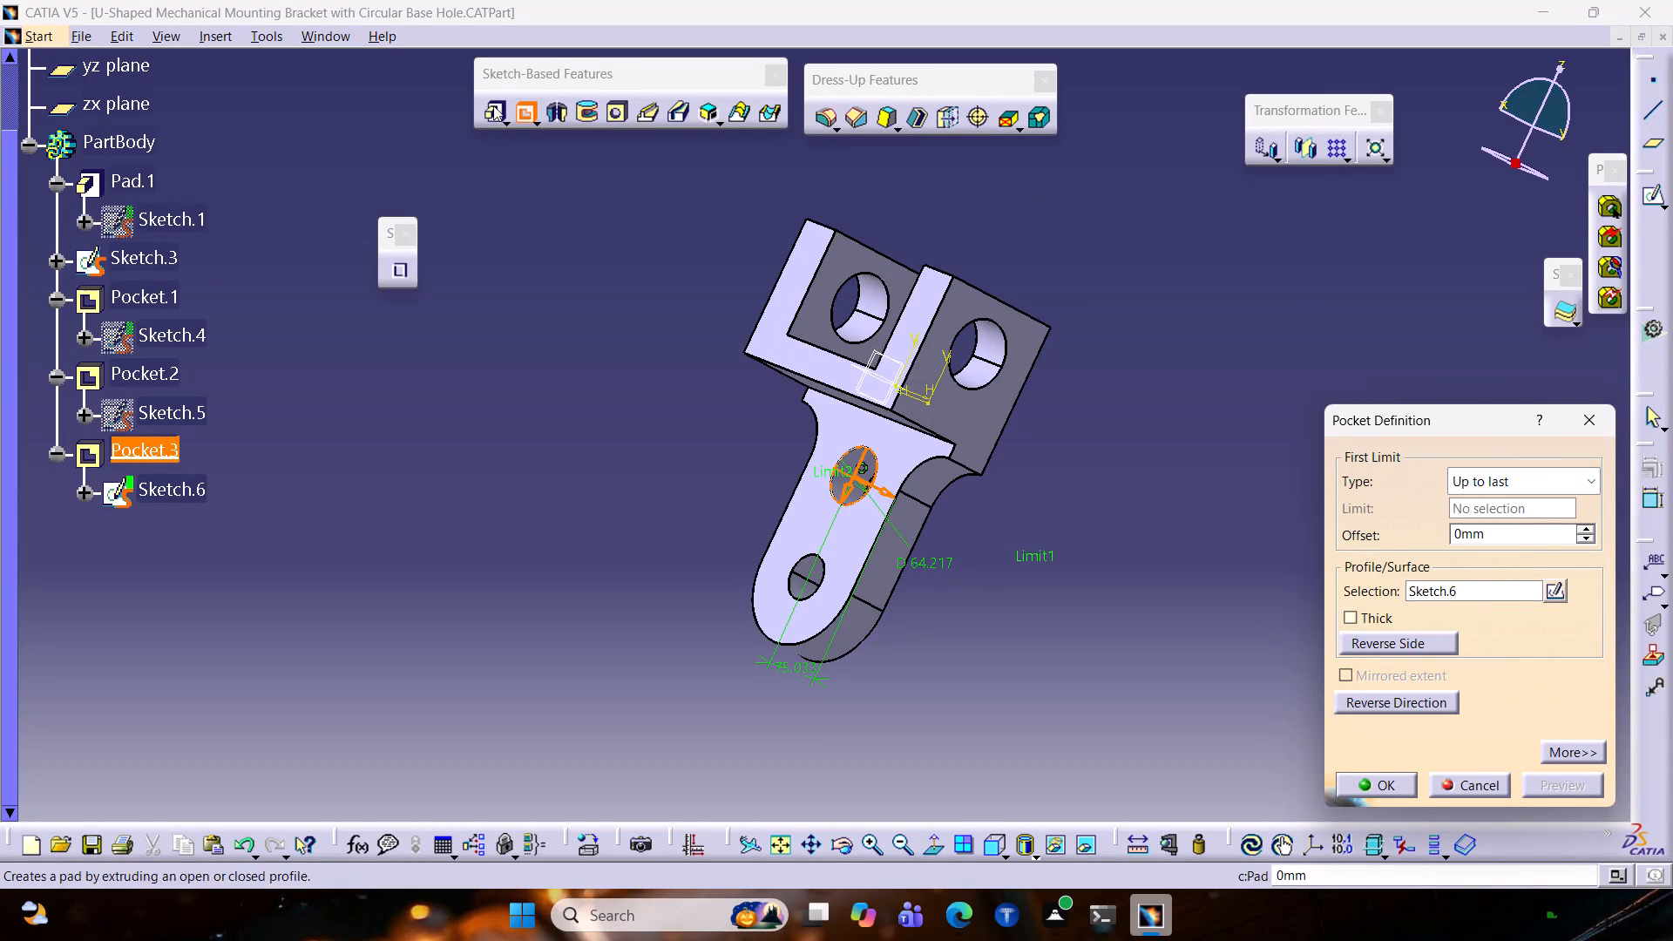
Start a pad from the upper circle sketch on the lower plate with an Up to next limit and preview it.
{"action": "left_click", "coordinate": [492, 107]}
{"action": "left_click", "coordinate": [1548, 489]}
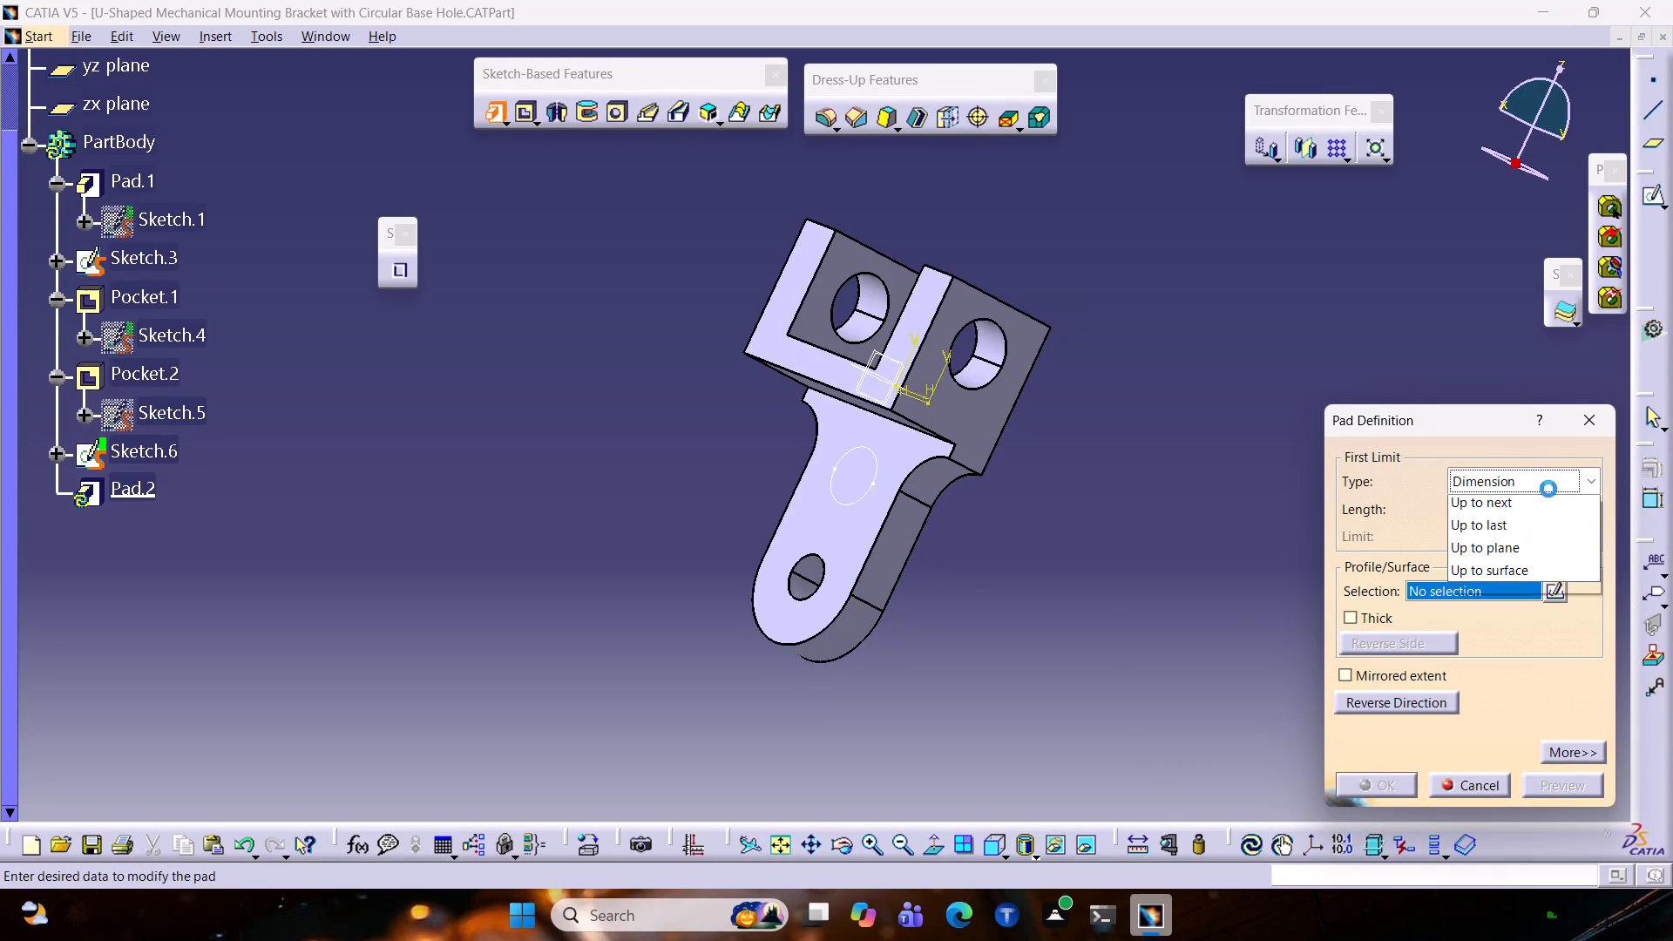
{"action": "left_click", "coordinate": [1535, 538]}
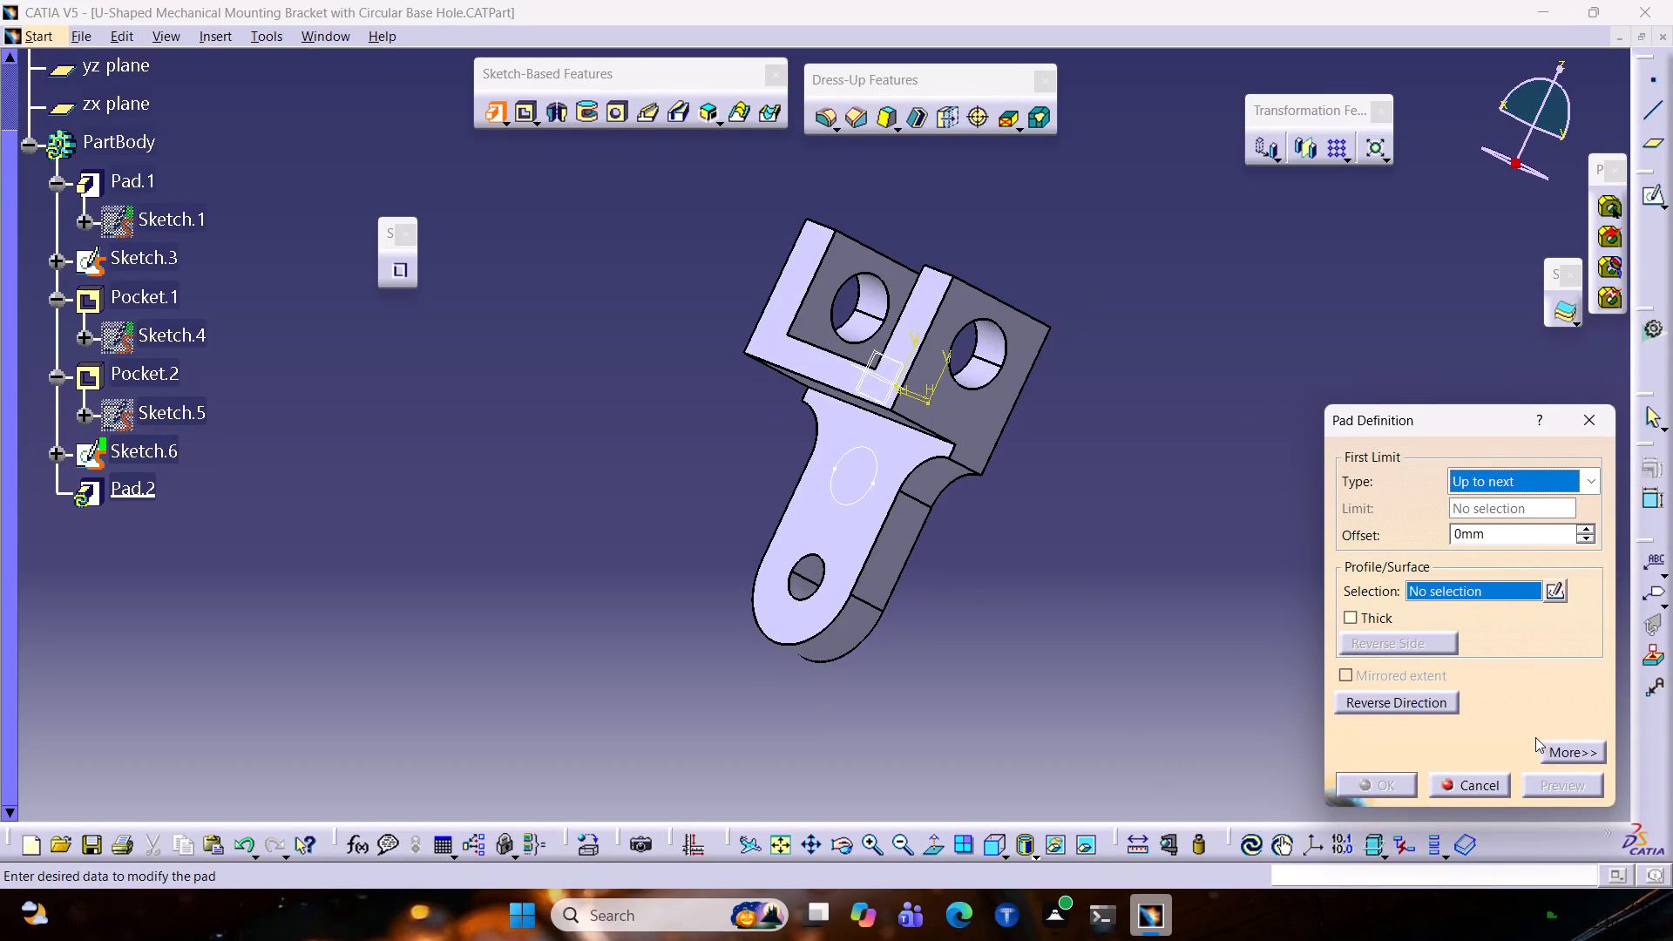
{"action": "left_click", "coordinate": [864, 450]}
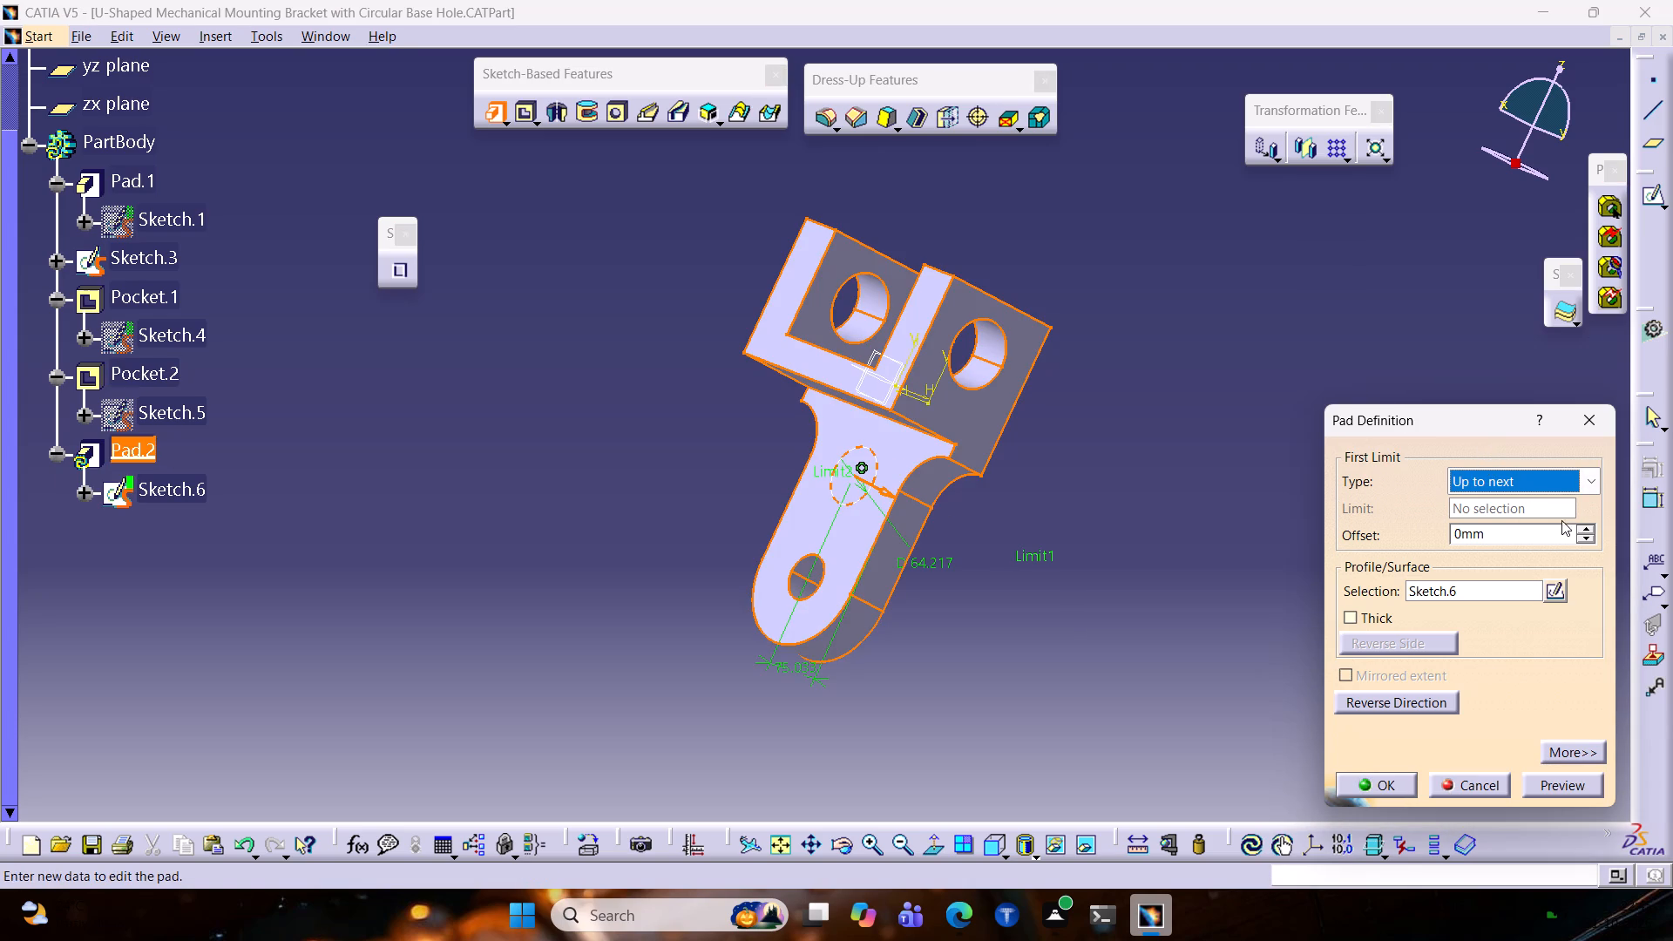
{"action": "left_click", "coordinate": [1550, 780]}
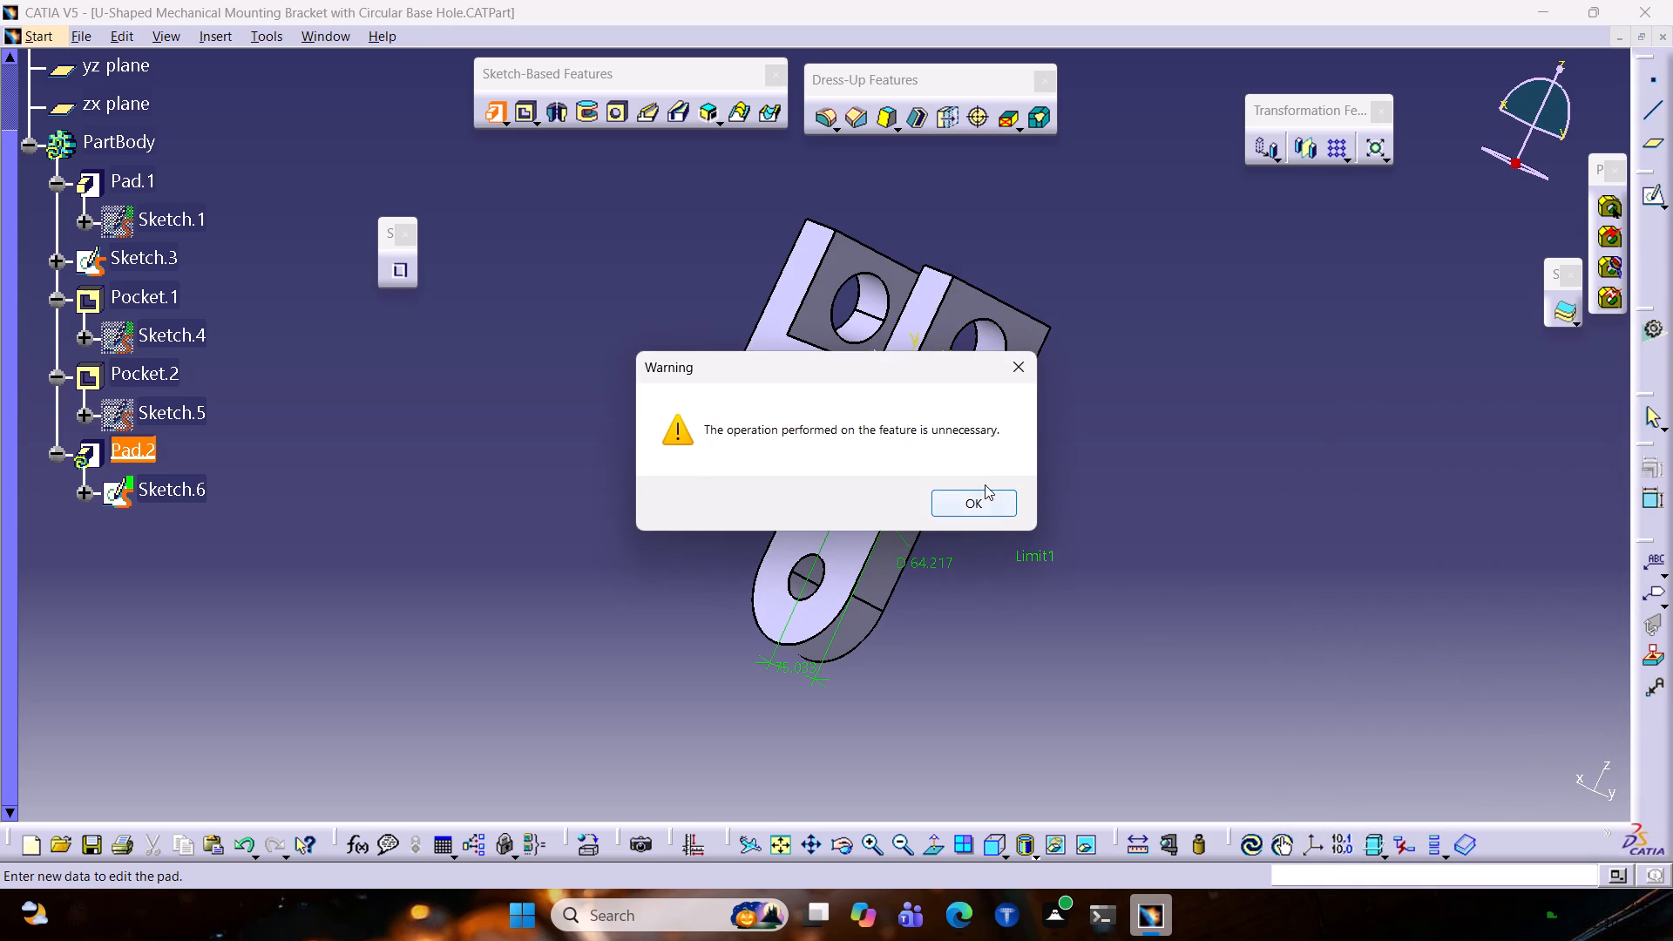
{"action": "left_click", "coordinate": [1024, 355]}
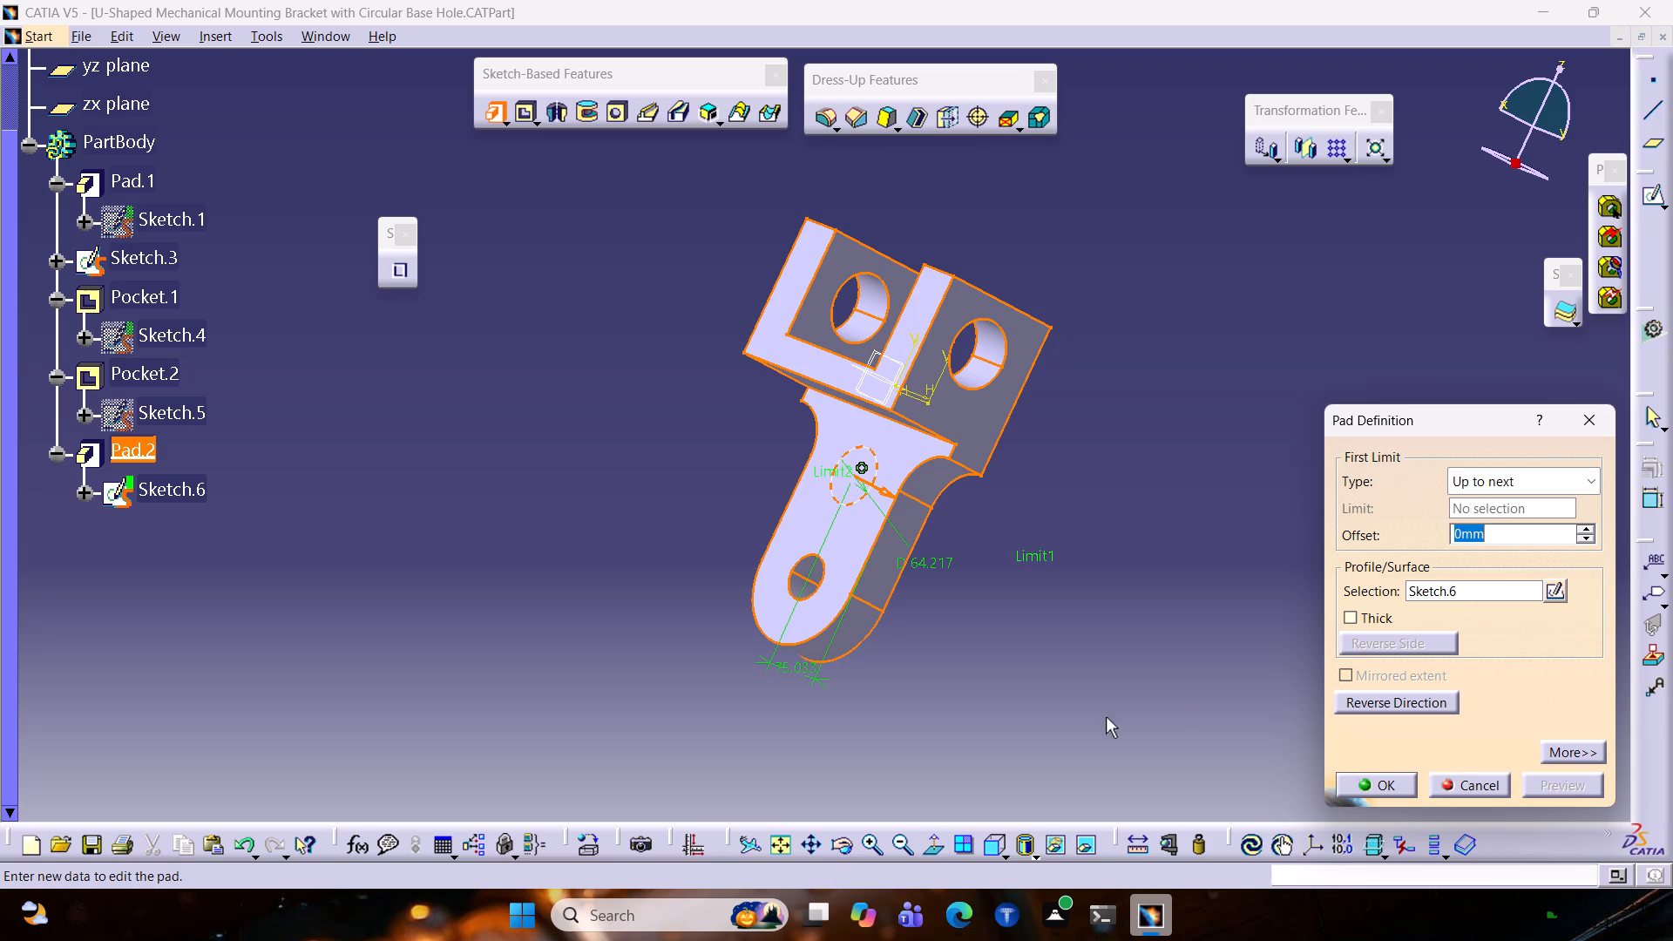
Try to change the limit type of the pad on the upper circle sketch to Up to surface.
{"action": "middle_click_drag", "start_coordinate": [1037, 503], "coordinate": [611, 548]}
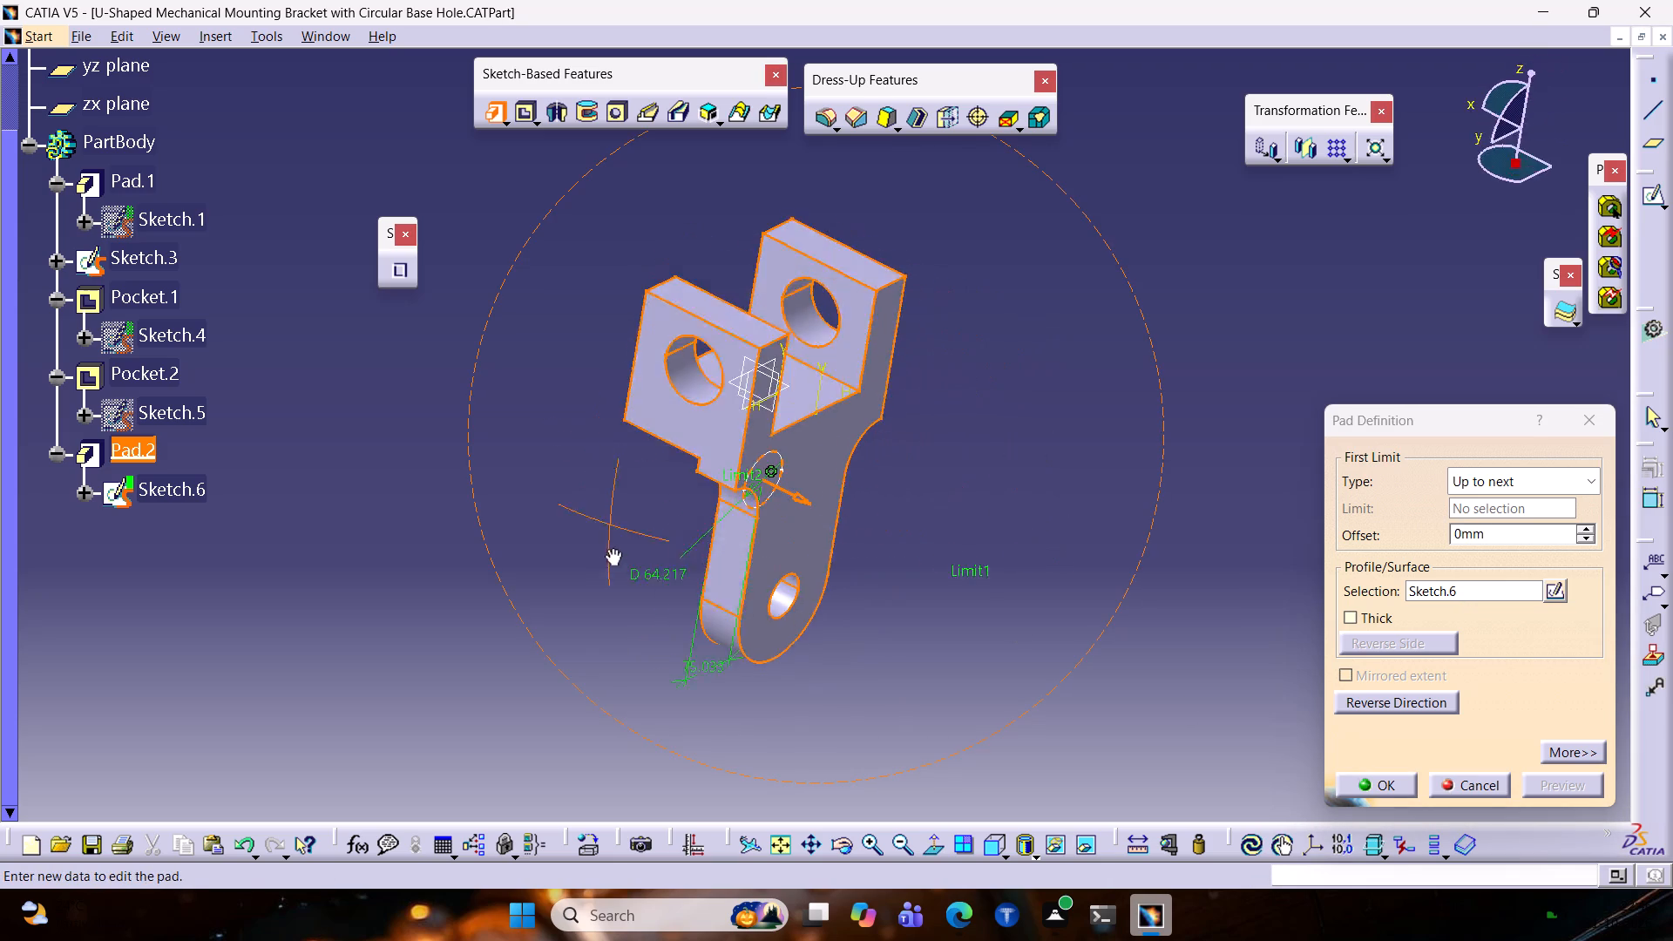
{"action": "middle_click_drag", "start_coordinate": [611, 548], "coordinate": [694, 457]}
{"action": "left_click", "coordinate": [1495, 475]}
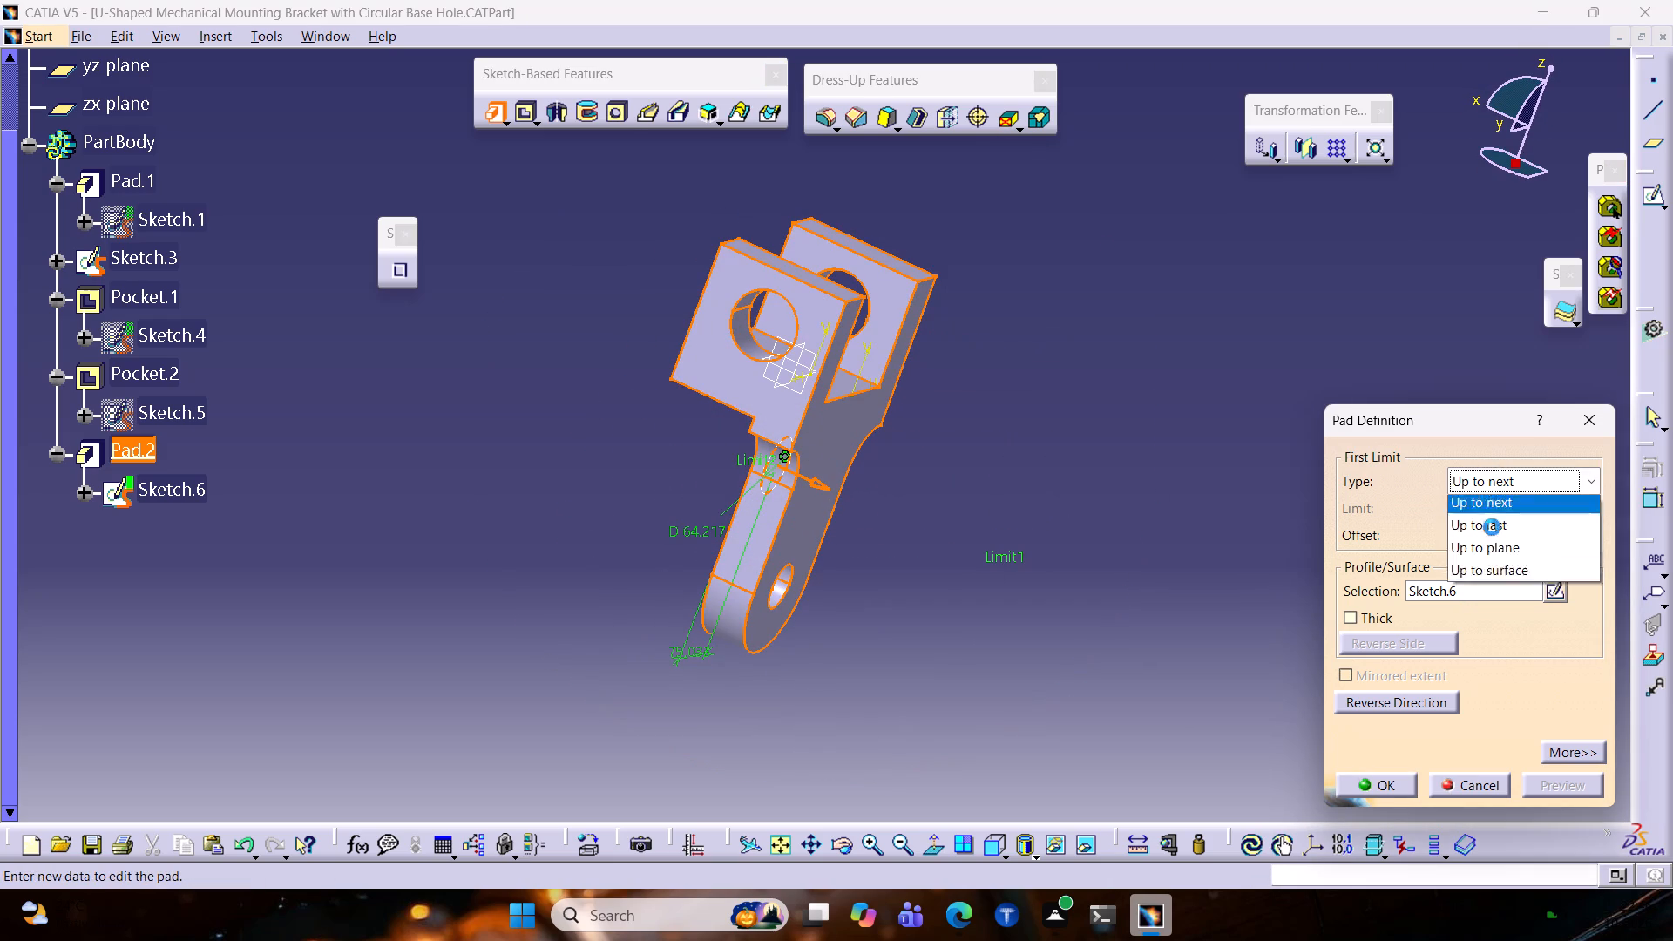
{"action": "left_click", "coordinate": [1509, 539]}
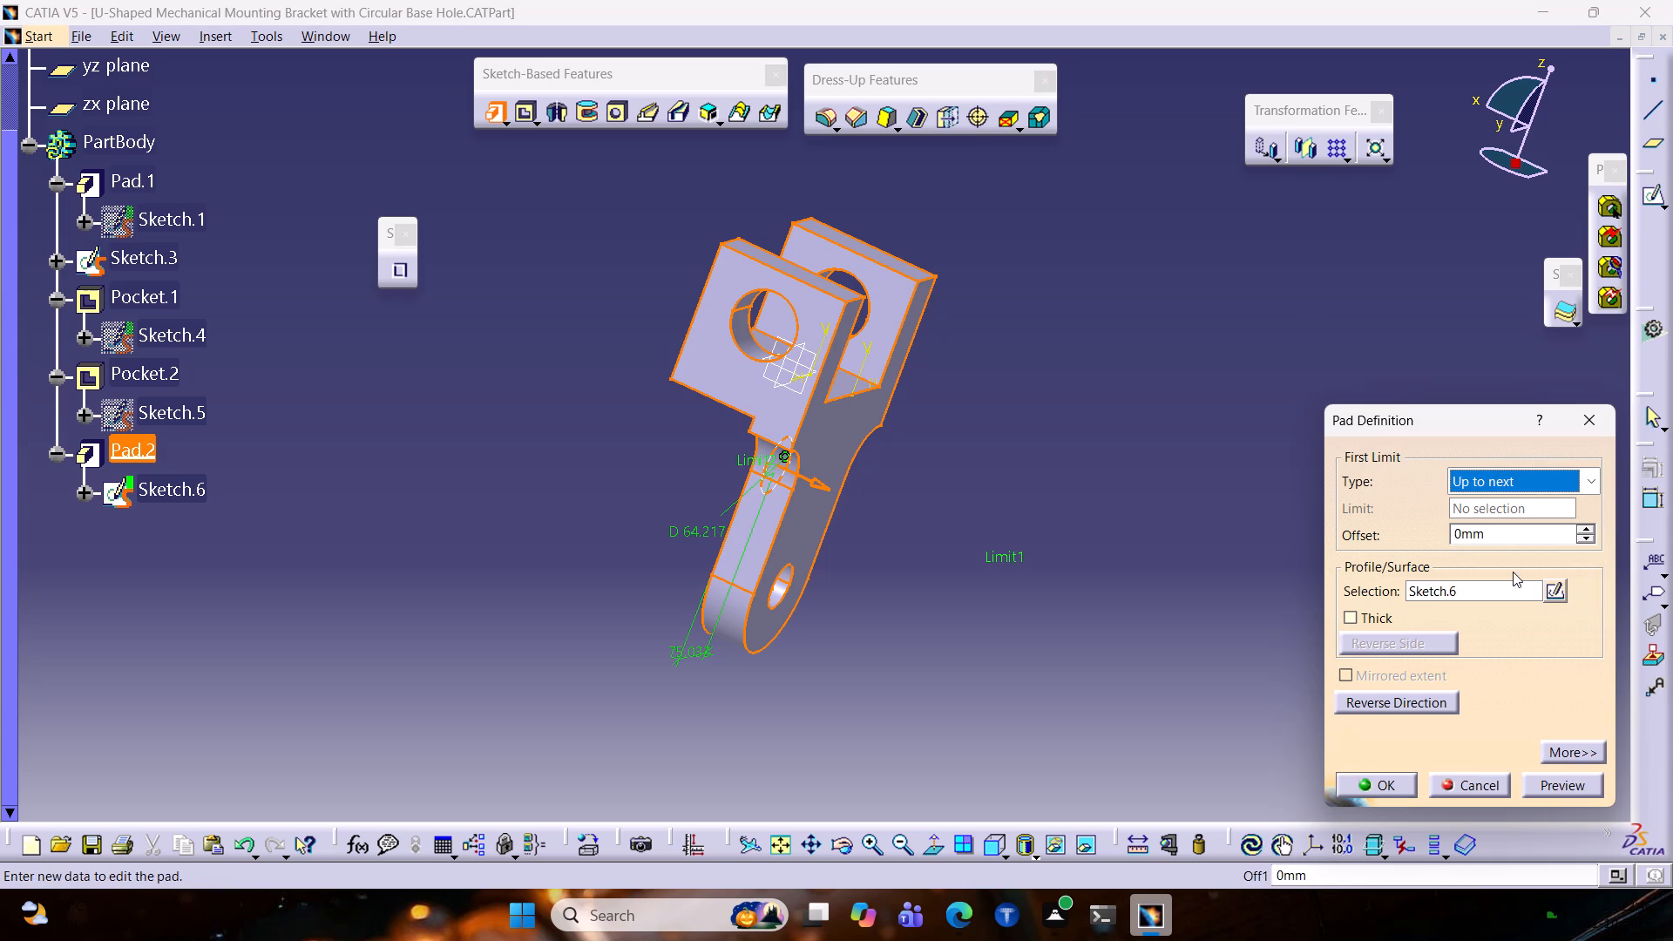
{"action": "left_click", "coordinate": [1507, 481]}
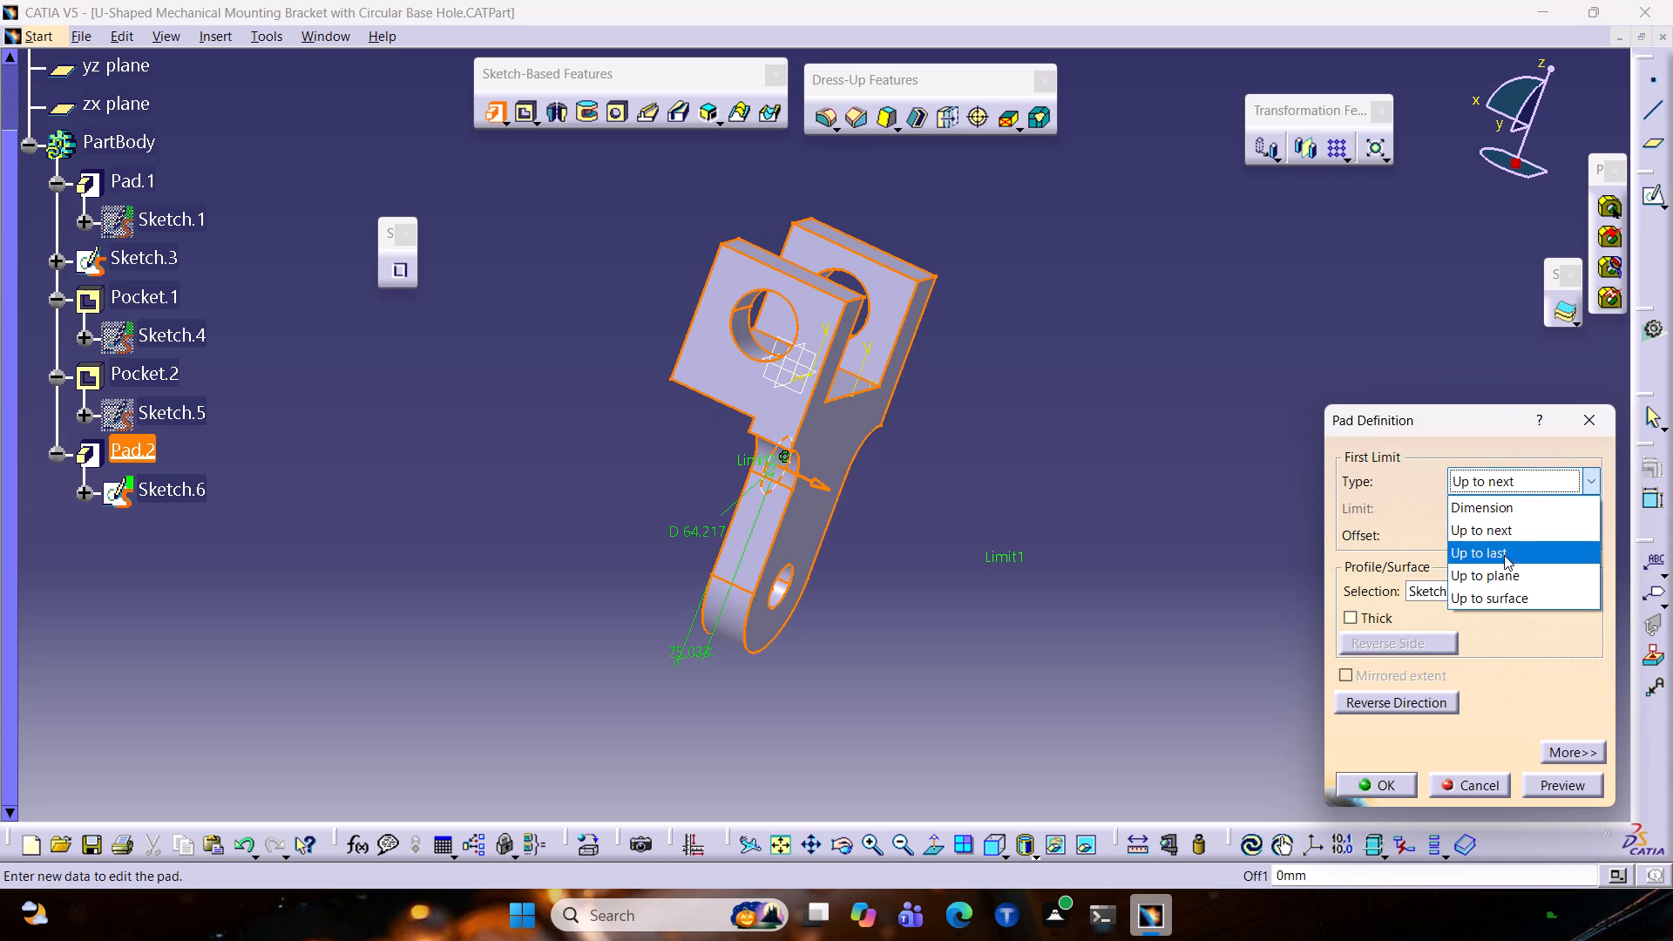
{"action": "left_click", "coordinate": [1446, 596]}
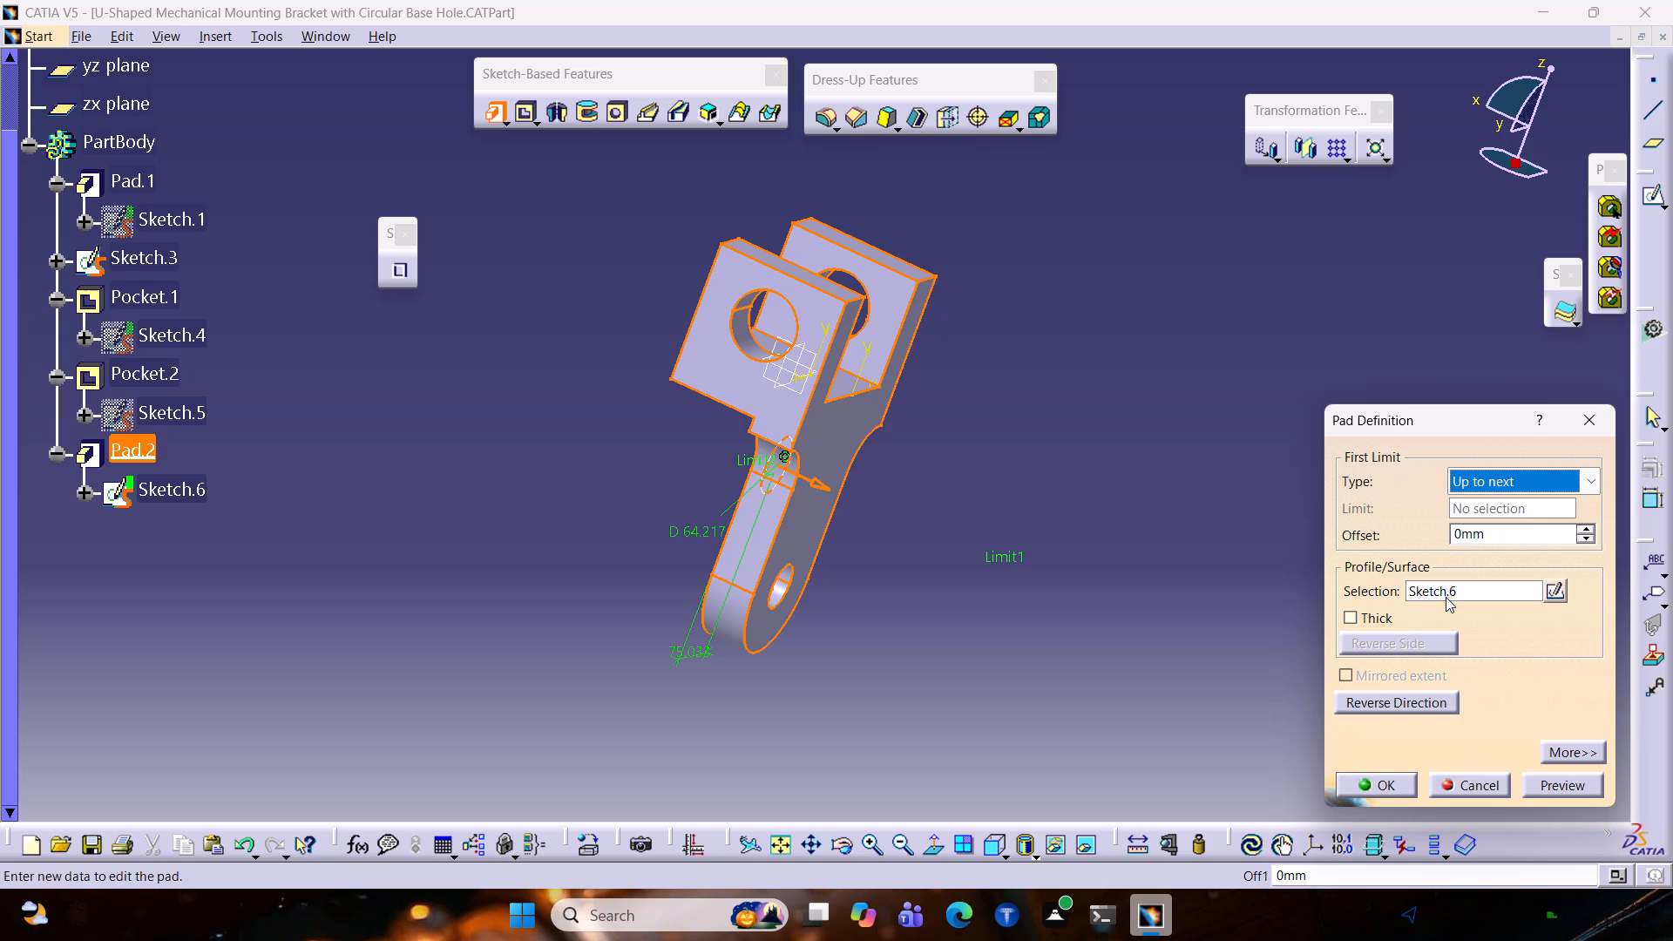
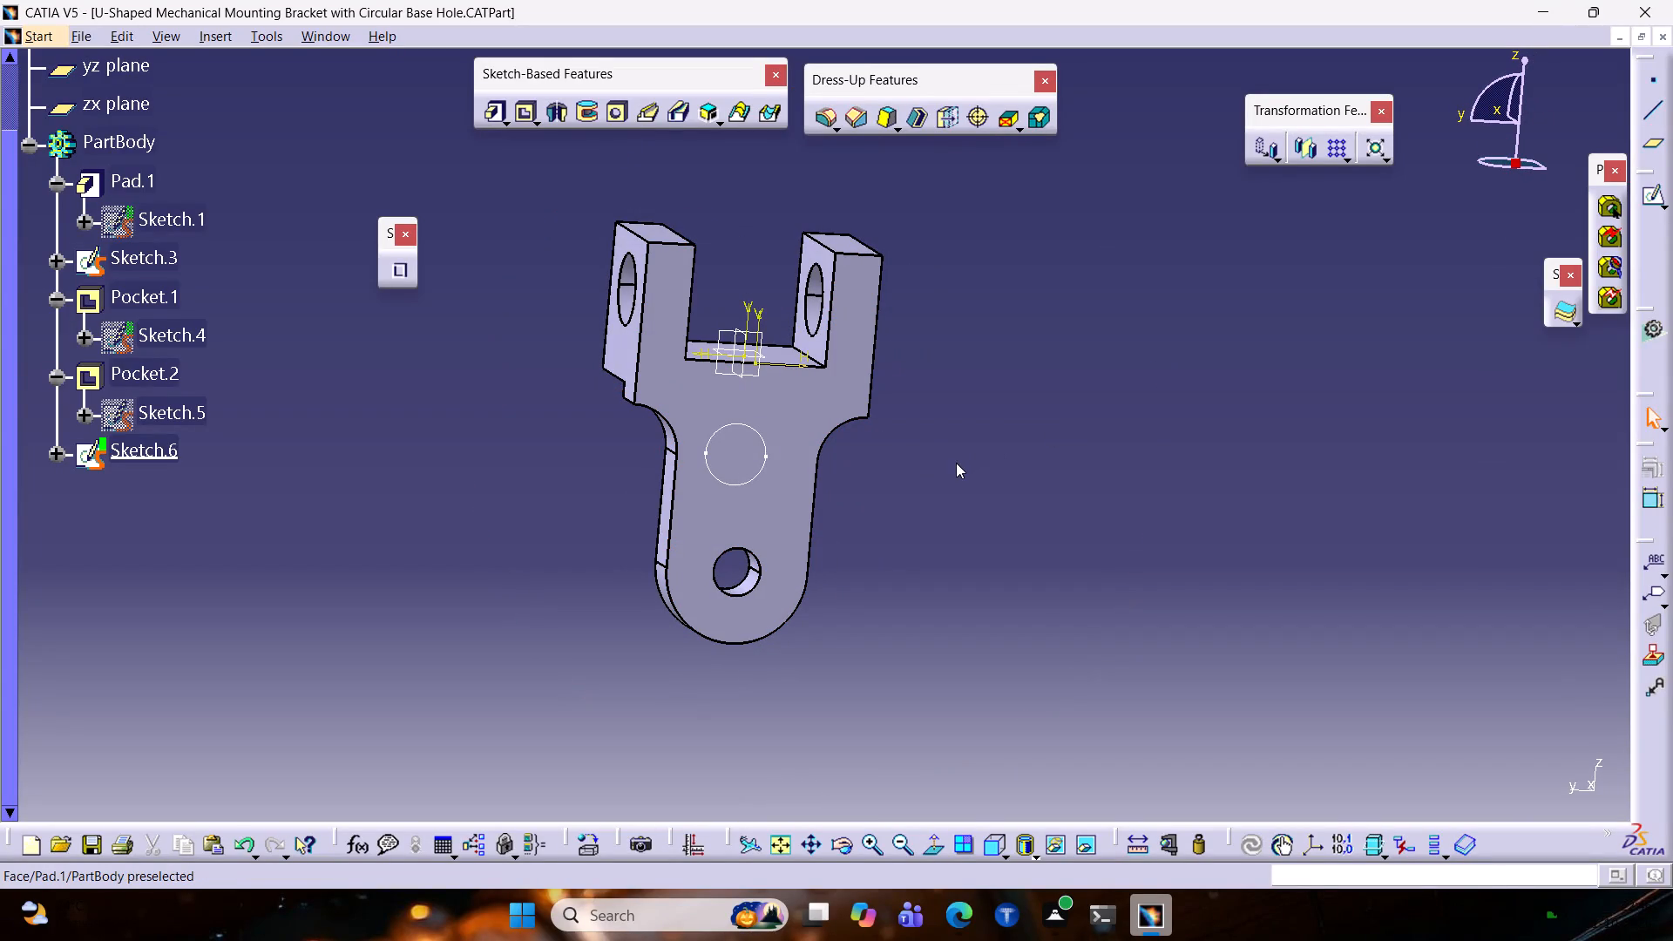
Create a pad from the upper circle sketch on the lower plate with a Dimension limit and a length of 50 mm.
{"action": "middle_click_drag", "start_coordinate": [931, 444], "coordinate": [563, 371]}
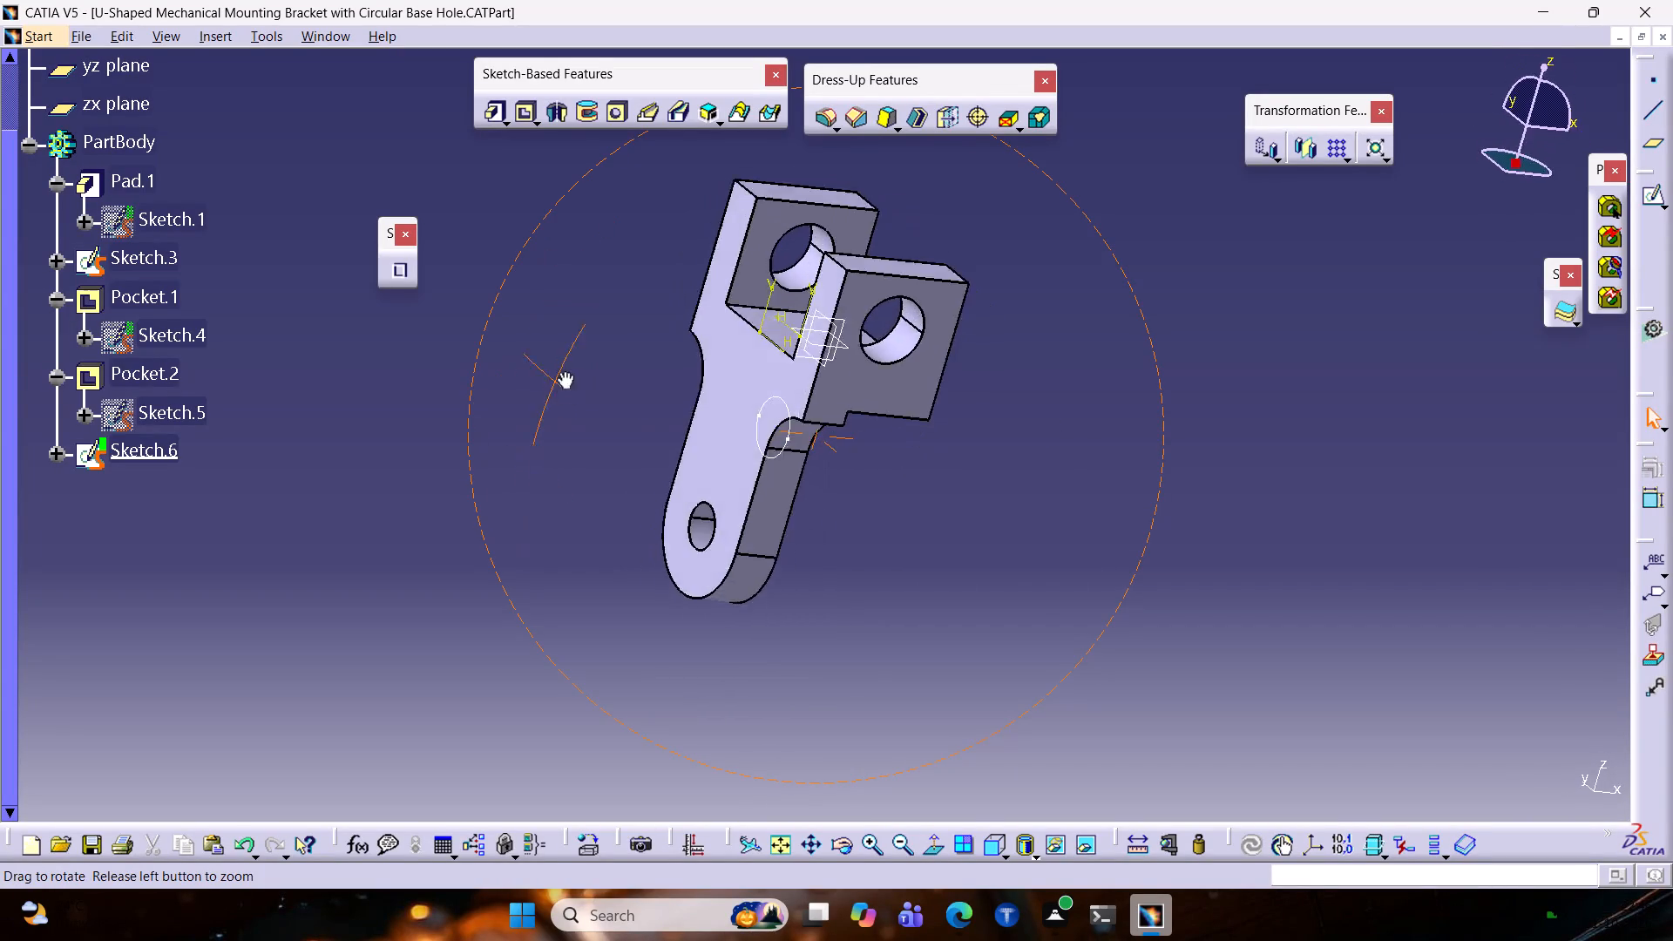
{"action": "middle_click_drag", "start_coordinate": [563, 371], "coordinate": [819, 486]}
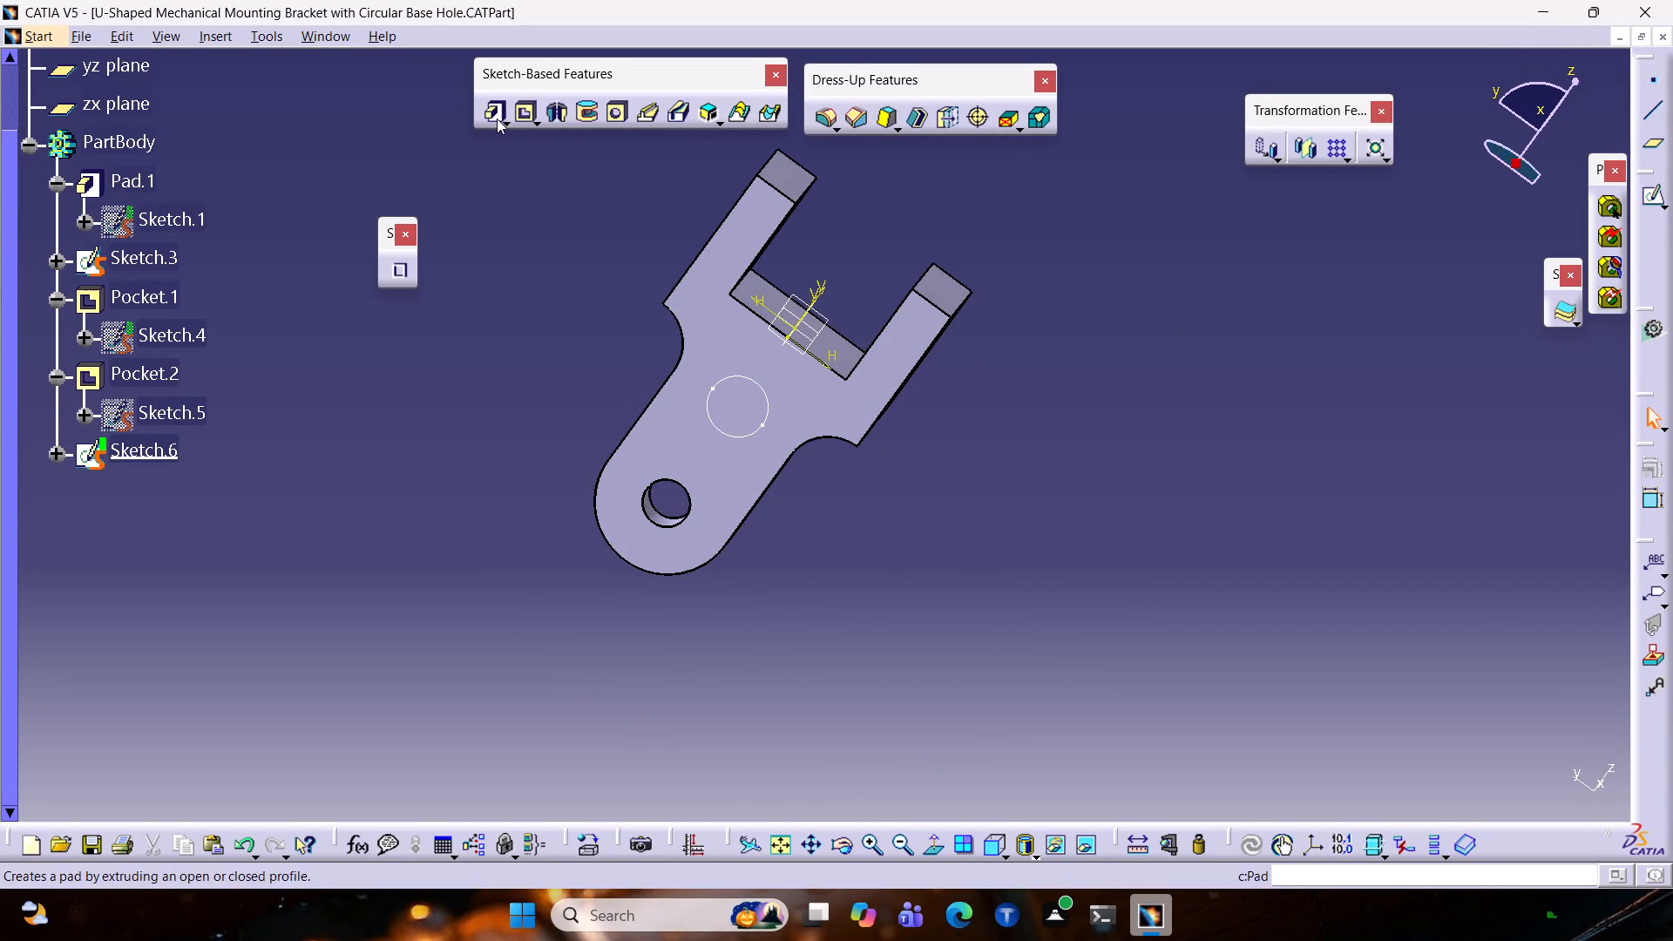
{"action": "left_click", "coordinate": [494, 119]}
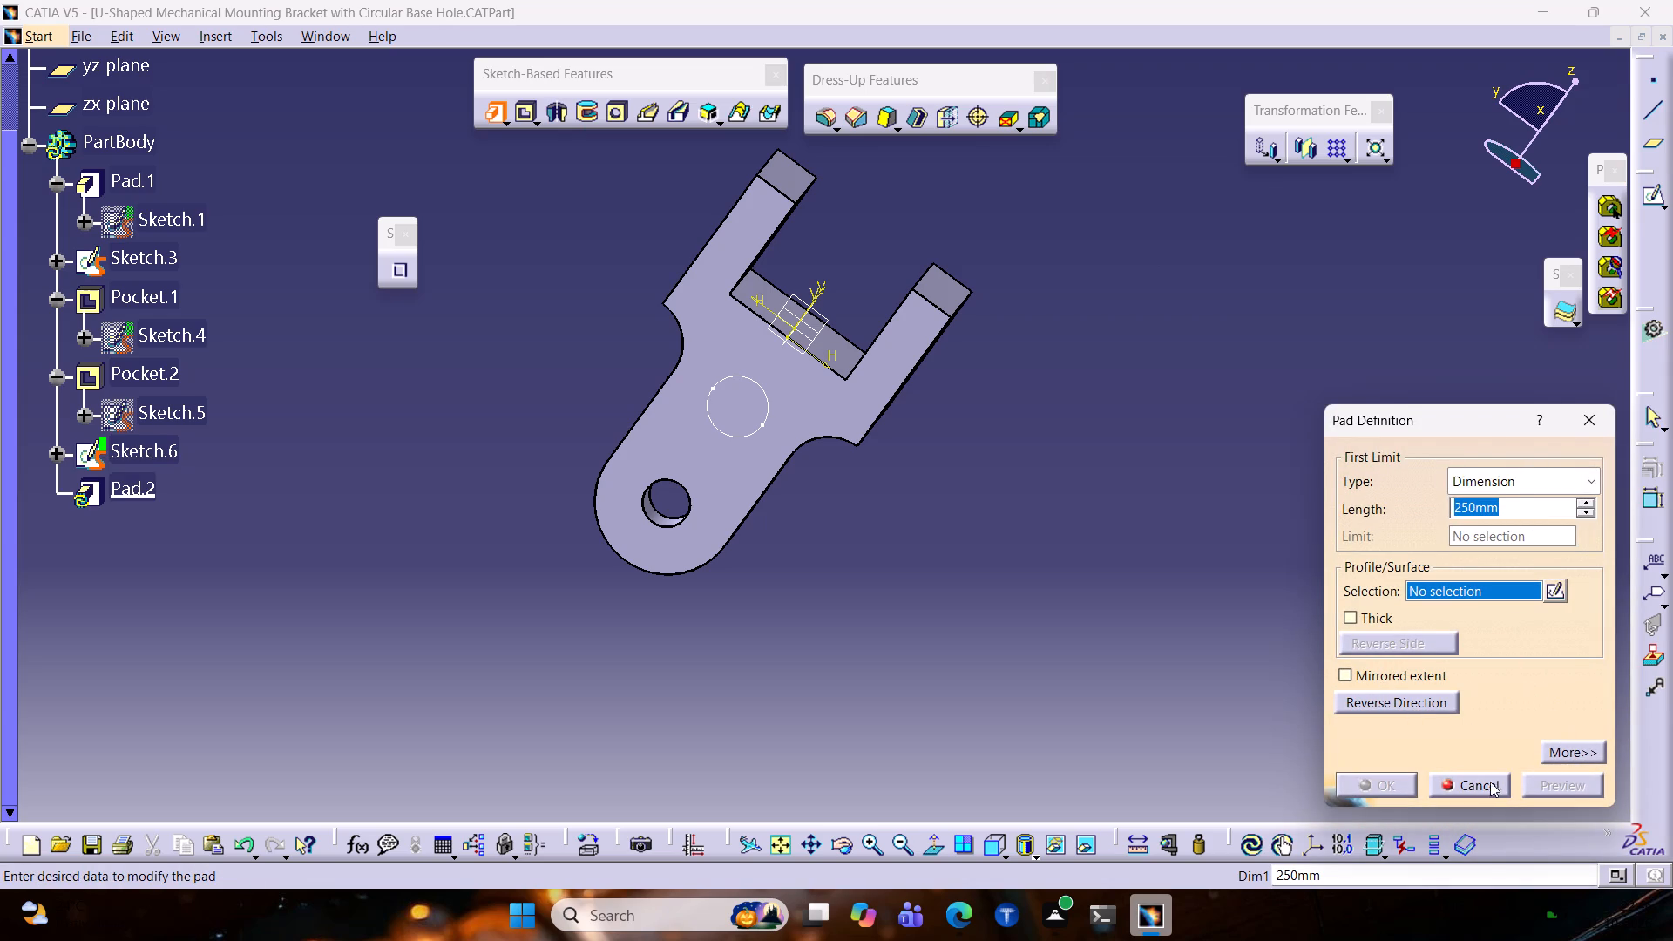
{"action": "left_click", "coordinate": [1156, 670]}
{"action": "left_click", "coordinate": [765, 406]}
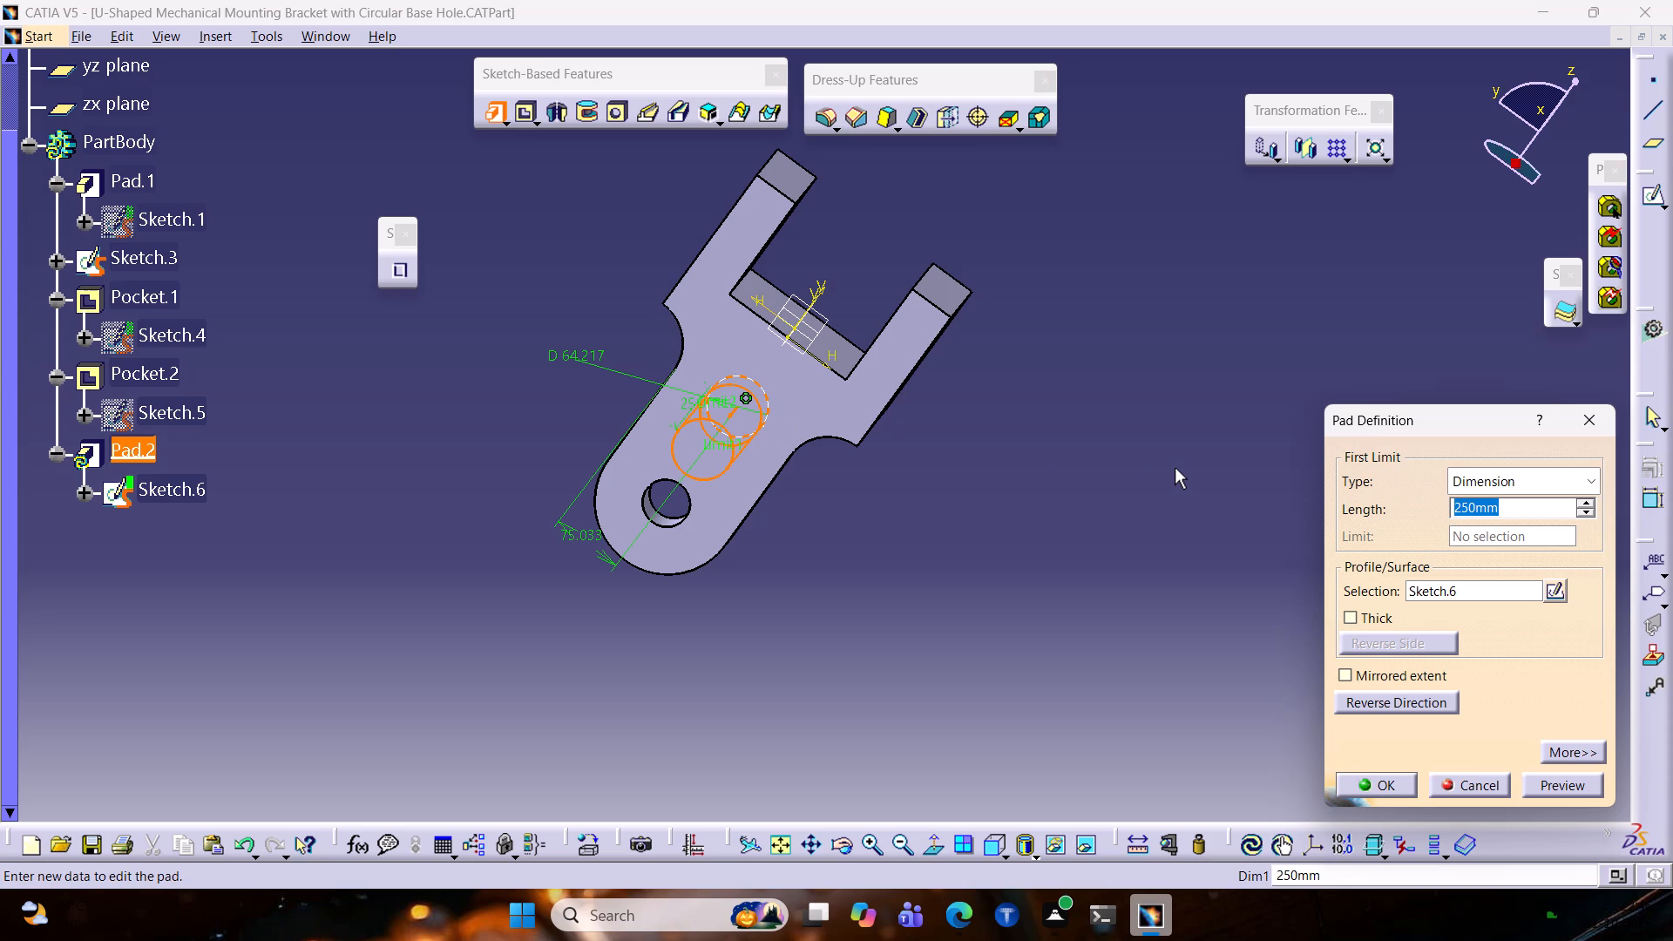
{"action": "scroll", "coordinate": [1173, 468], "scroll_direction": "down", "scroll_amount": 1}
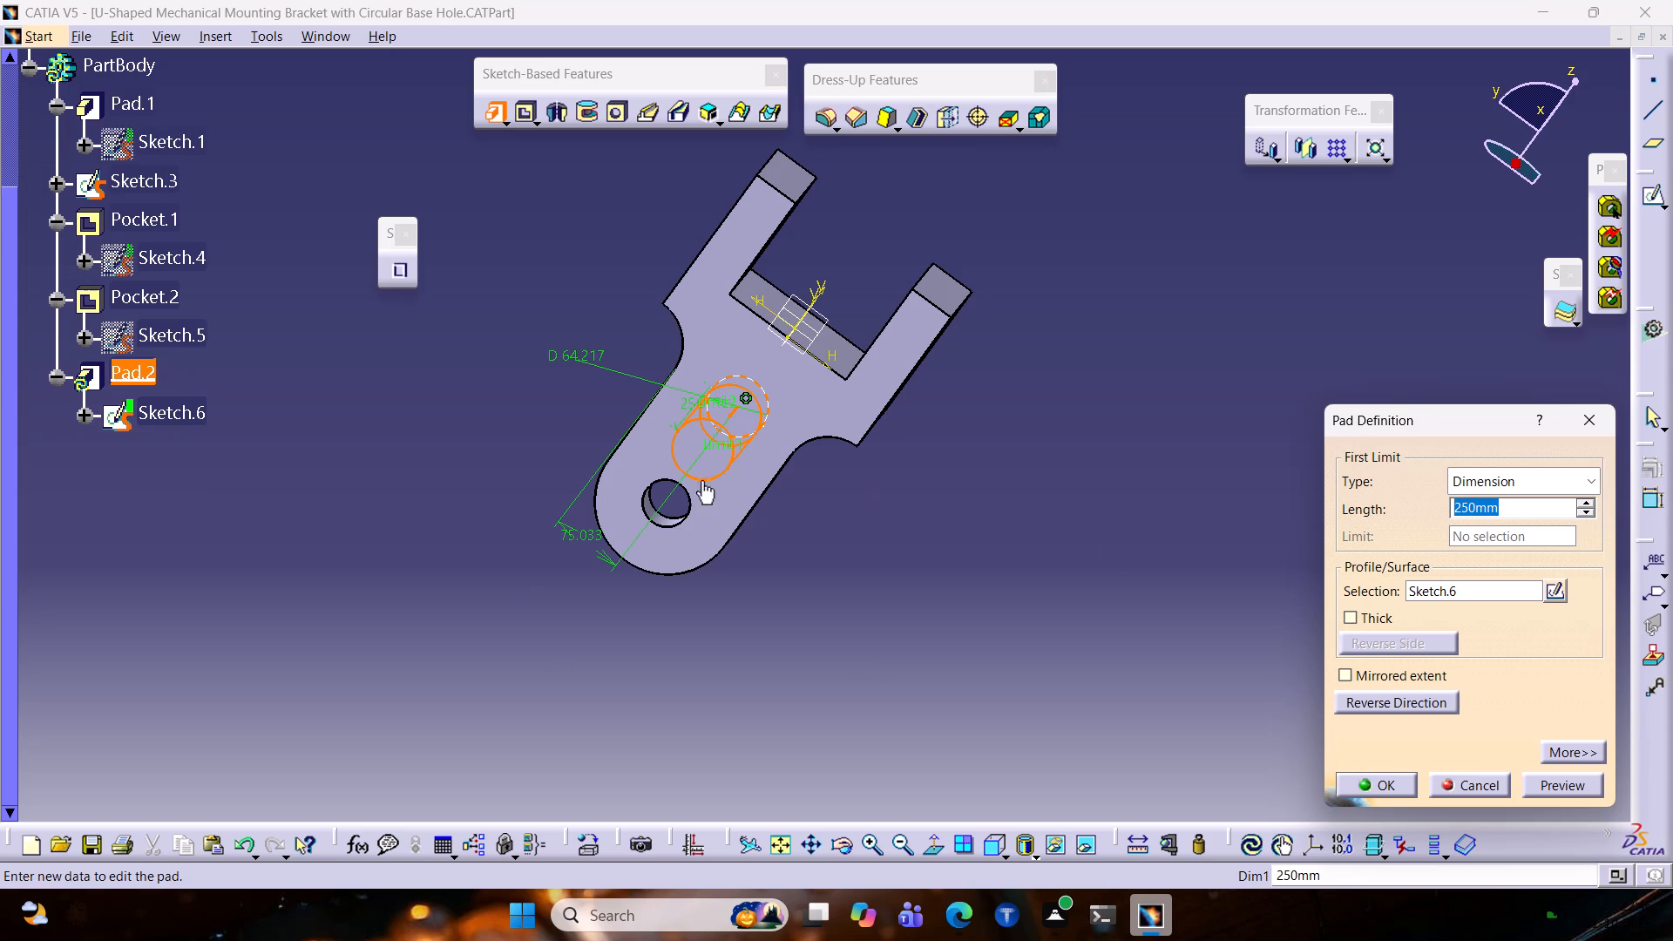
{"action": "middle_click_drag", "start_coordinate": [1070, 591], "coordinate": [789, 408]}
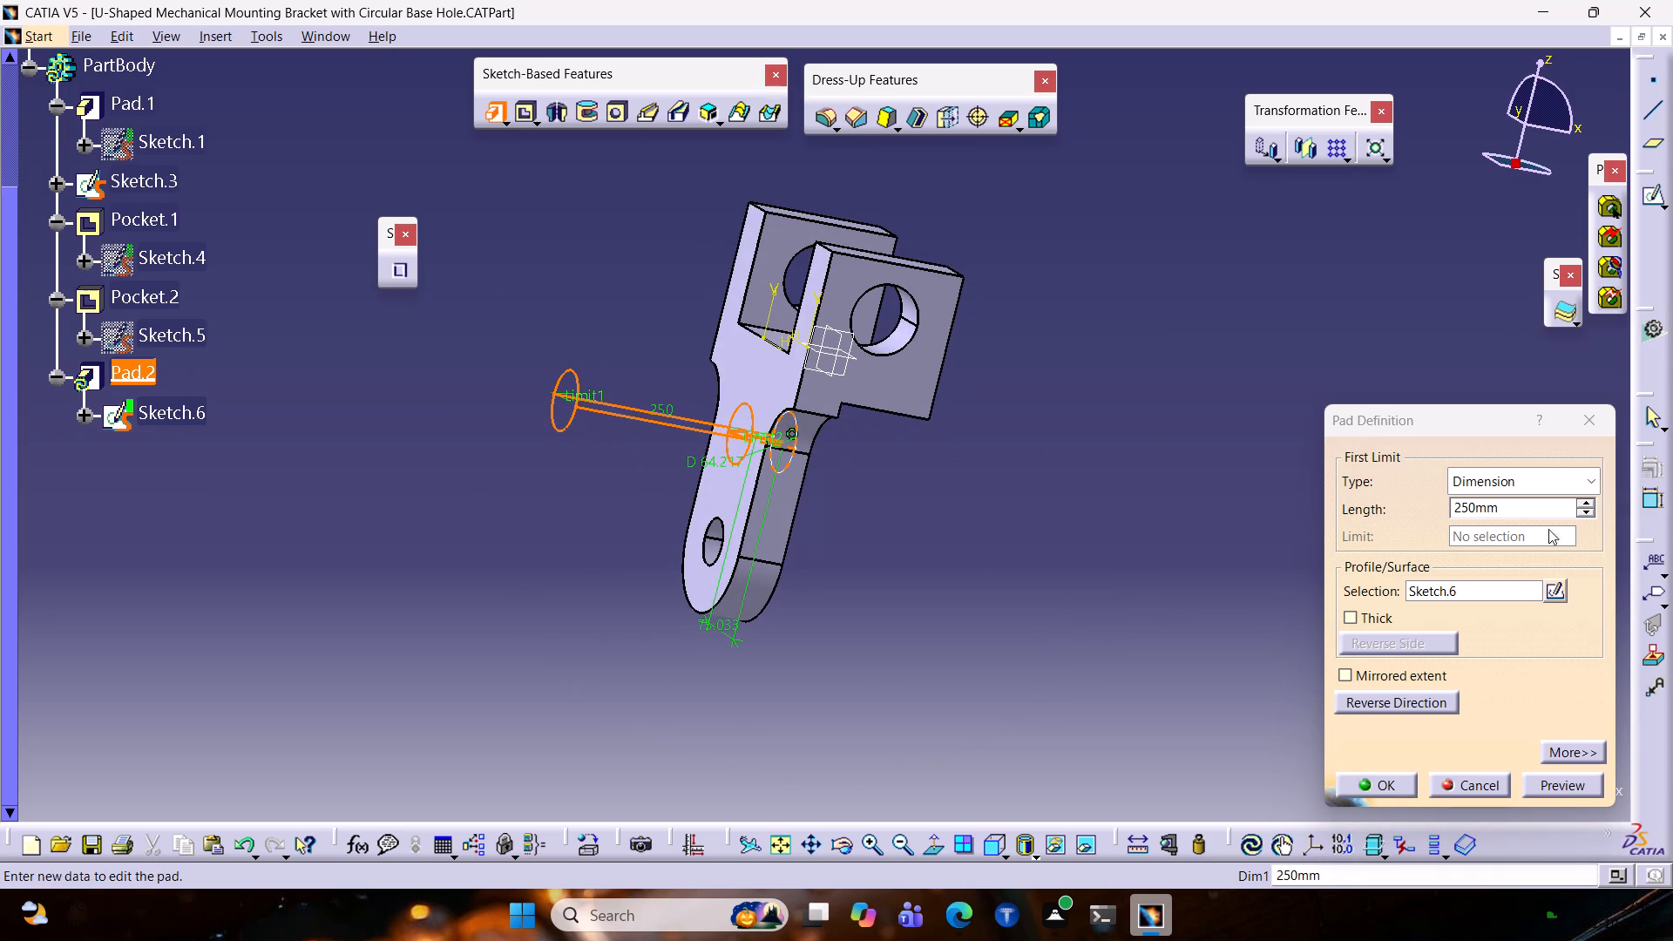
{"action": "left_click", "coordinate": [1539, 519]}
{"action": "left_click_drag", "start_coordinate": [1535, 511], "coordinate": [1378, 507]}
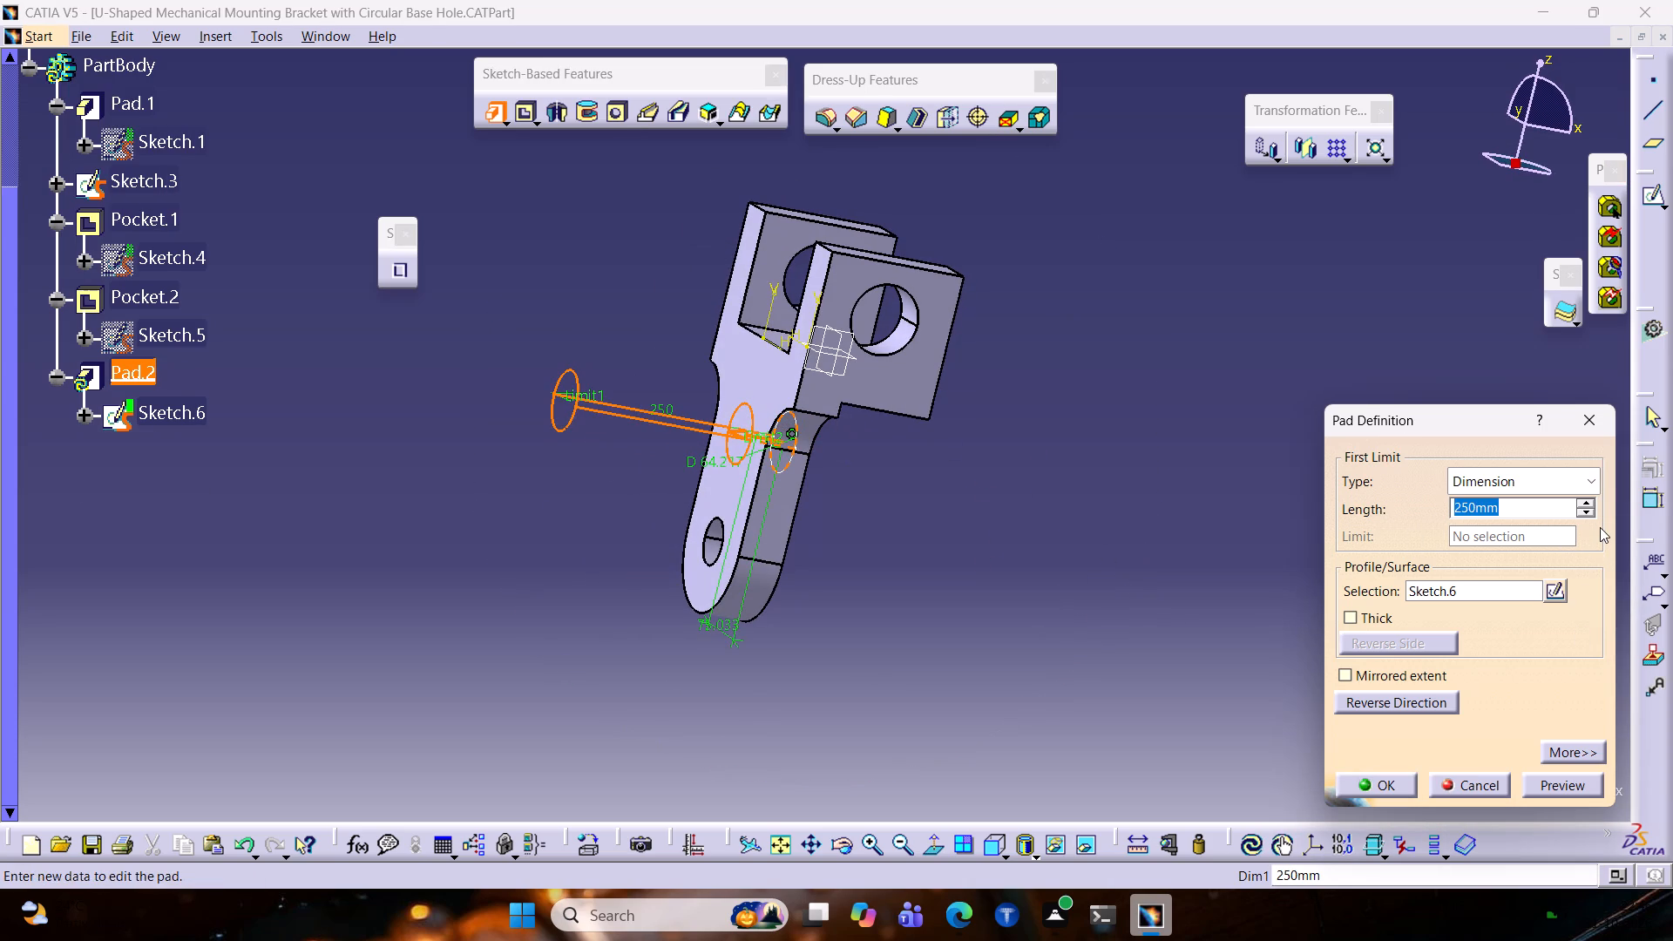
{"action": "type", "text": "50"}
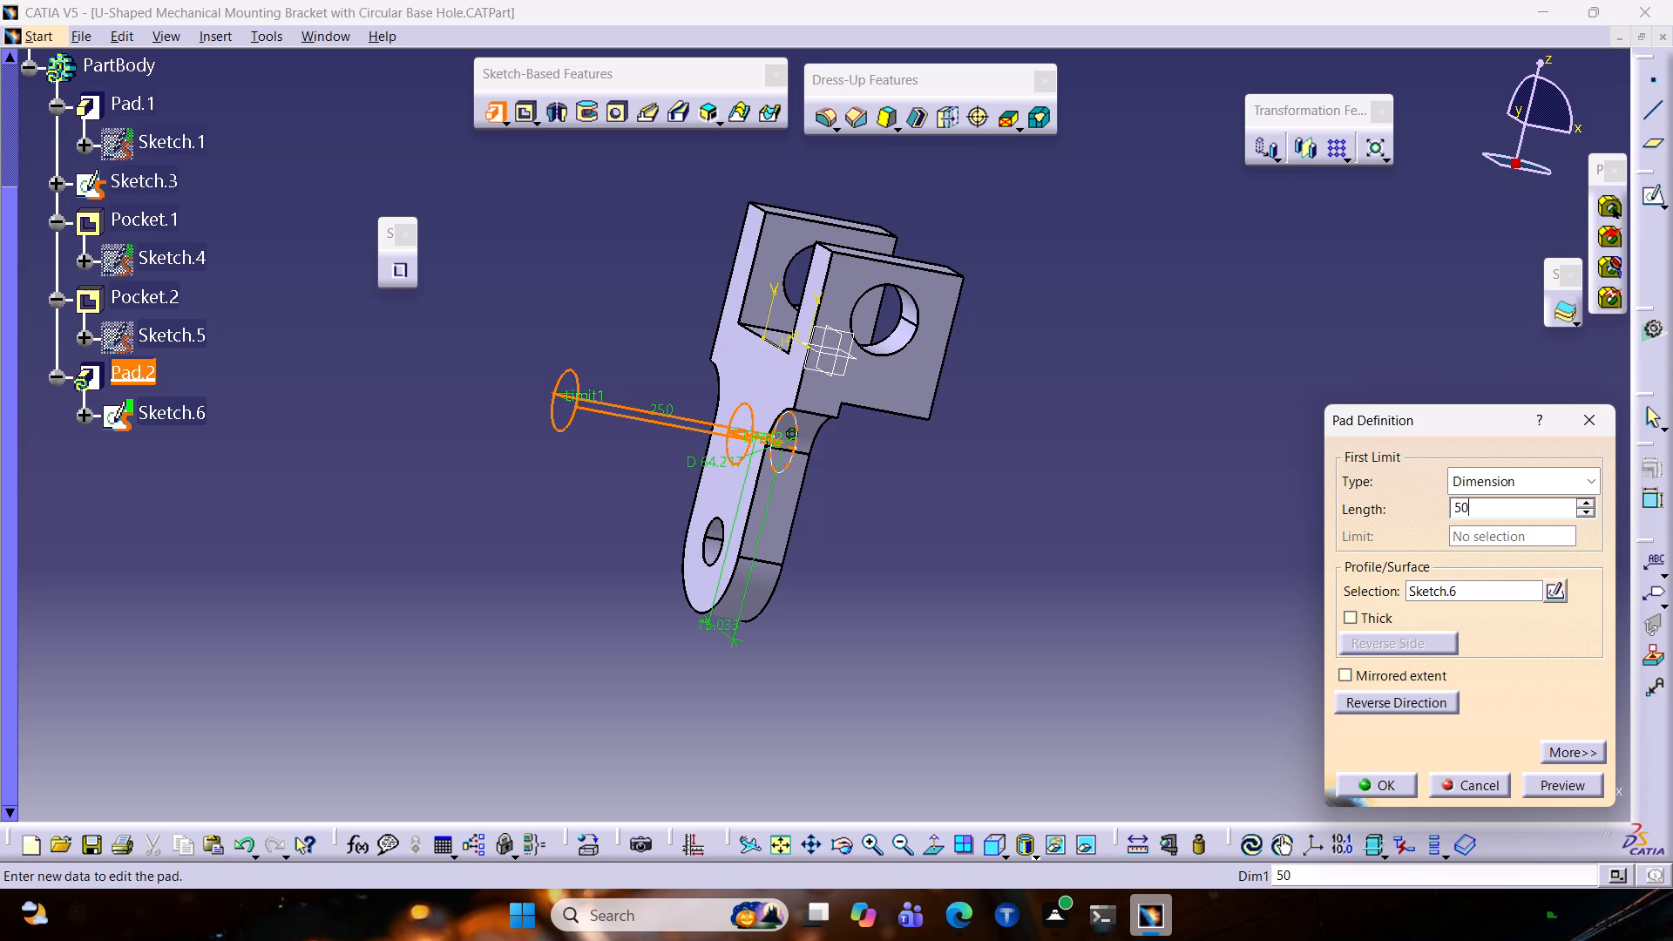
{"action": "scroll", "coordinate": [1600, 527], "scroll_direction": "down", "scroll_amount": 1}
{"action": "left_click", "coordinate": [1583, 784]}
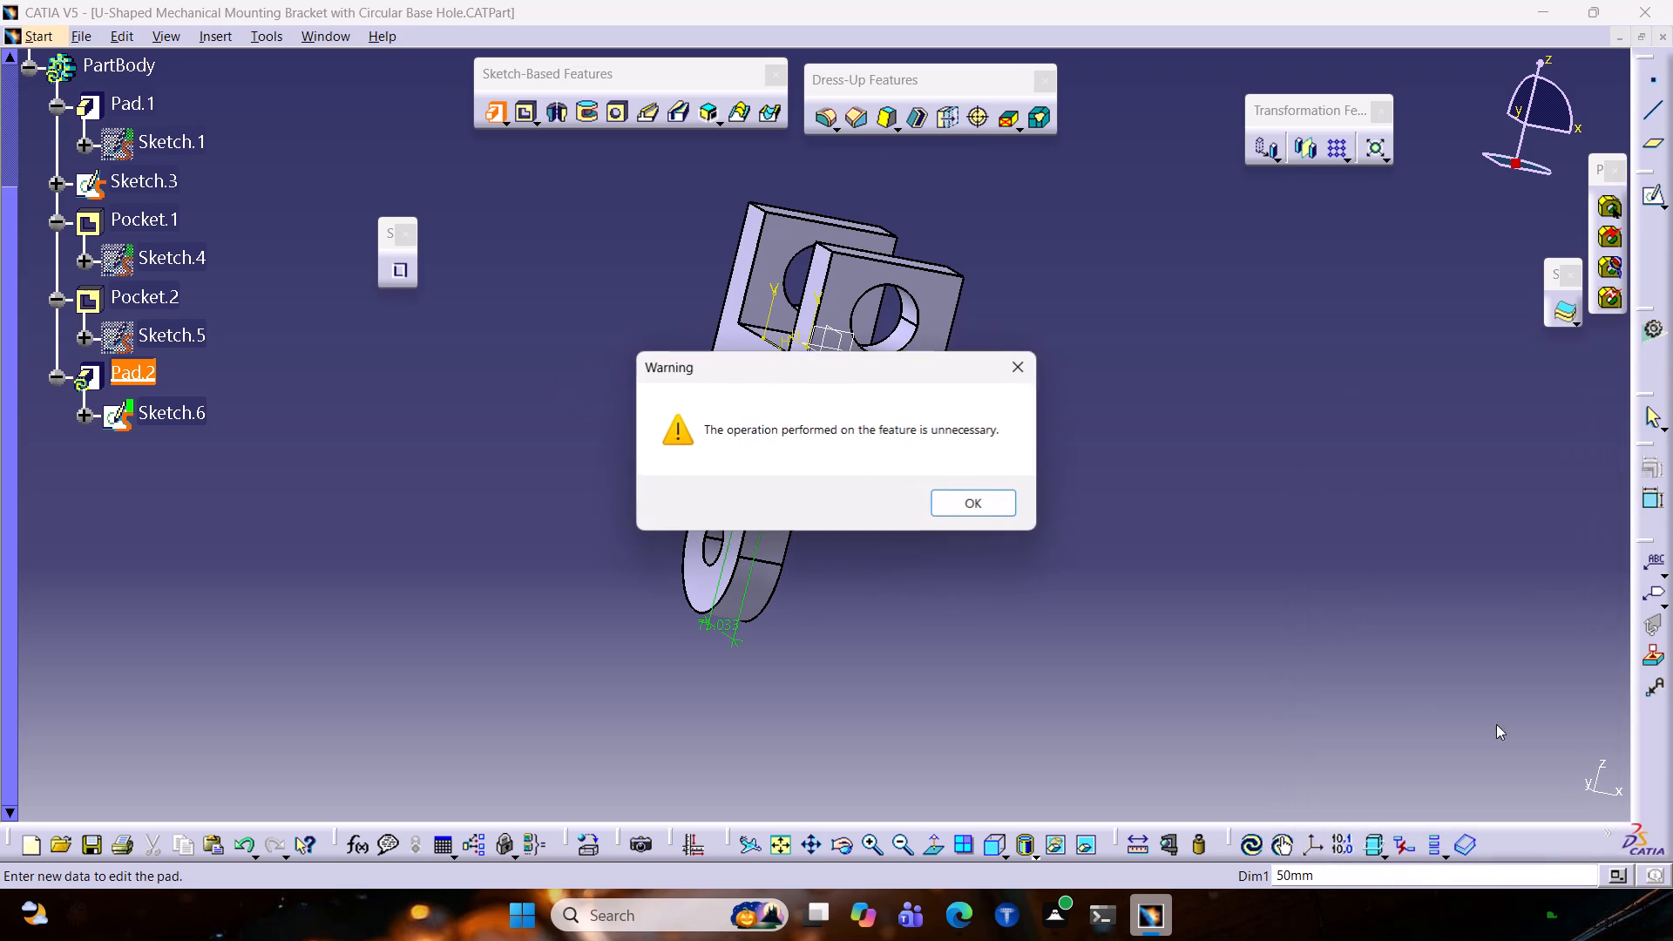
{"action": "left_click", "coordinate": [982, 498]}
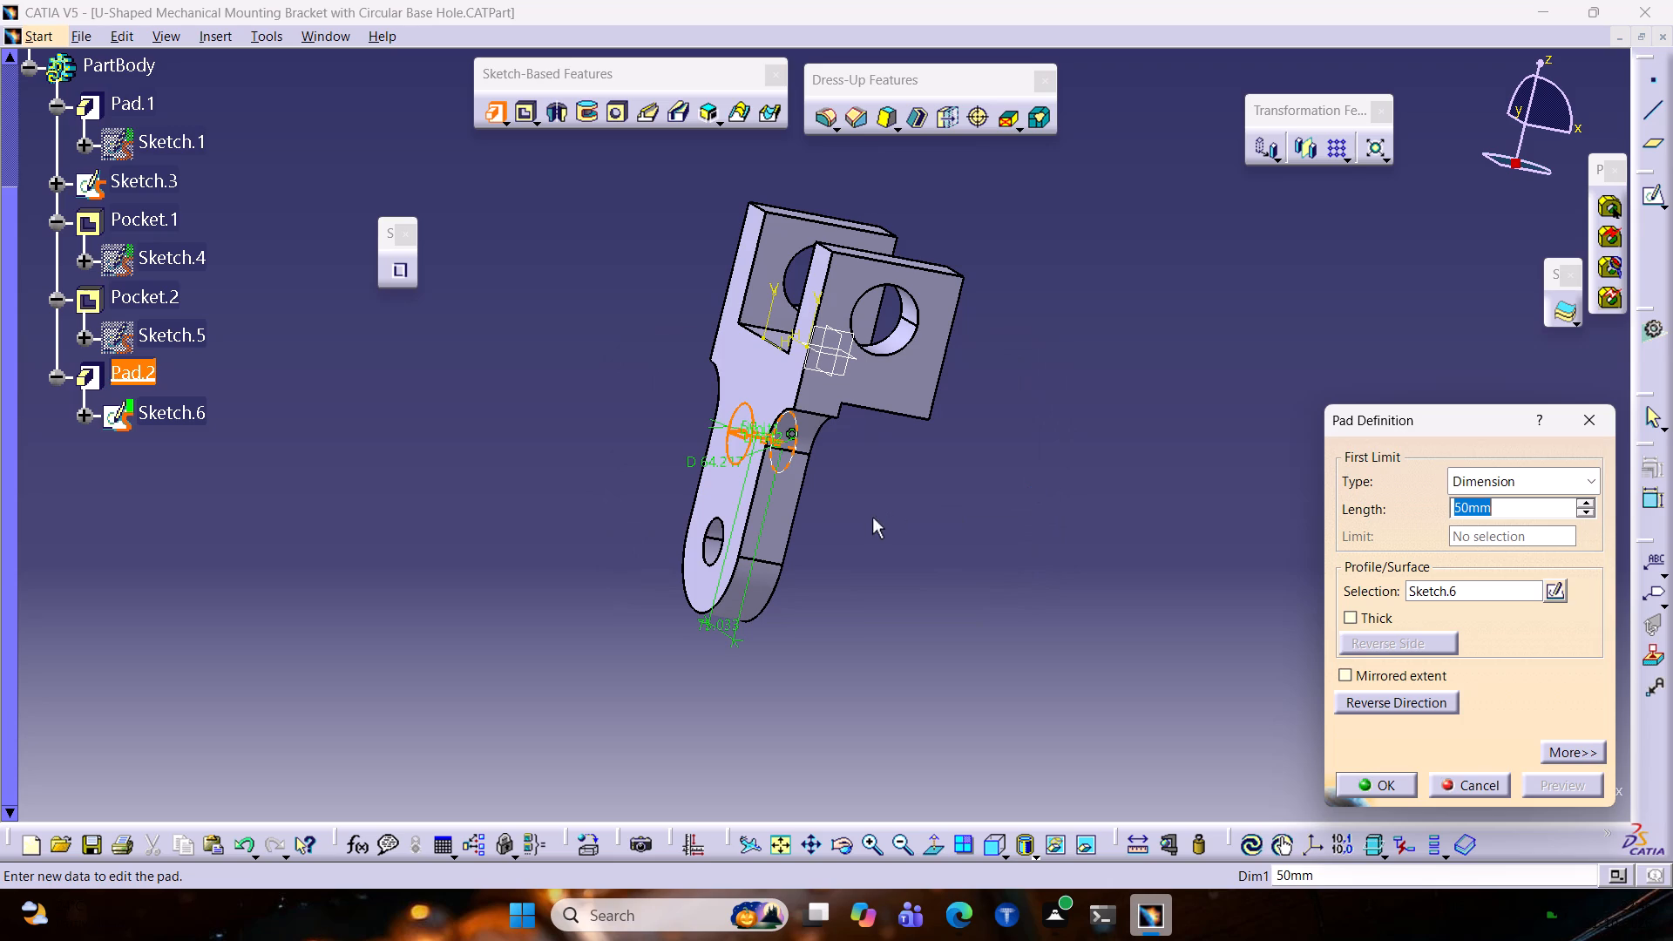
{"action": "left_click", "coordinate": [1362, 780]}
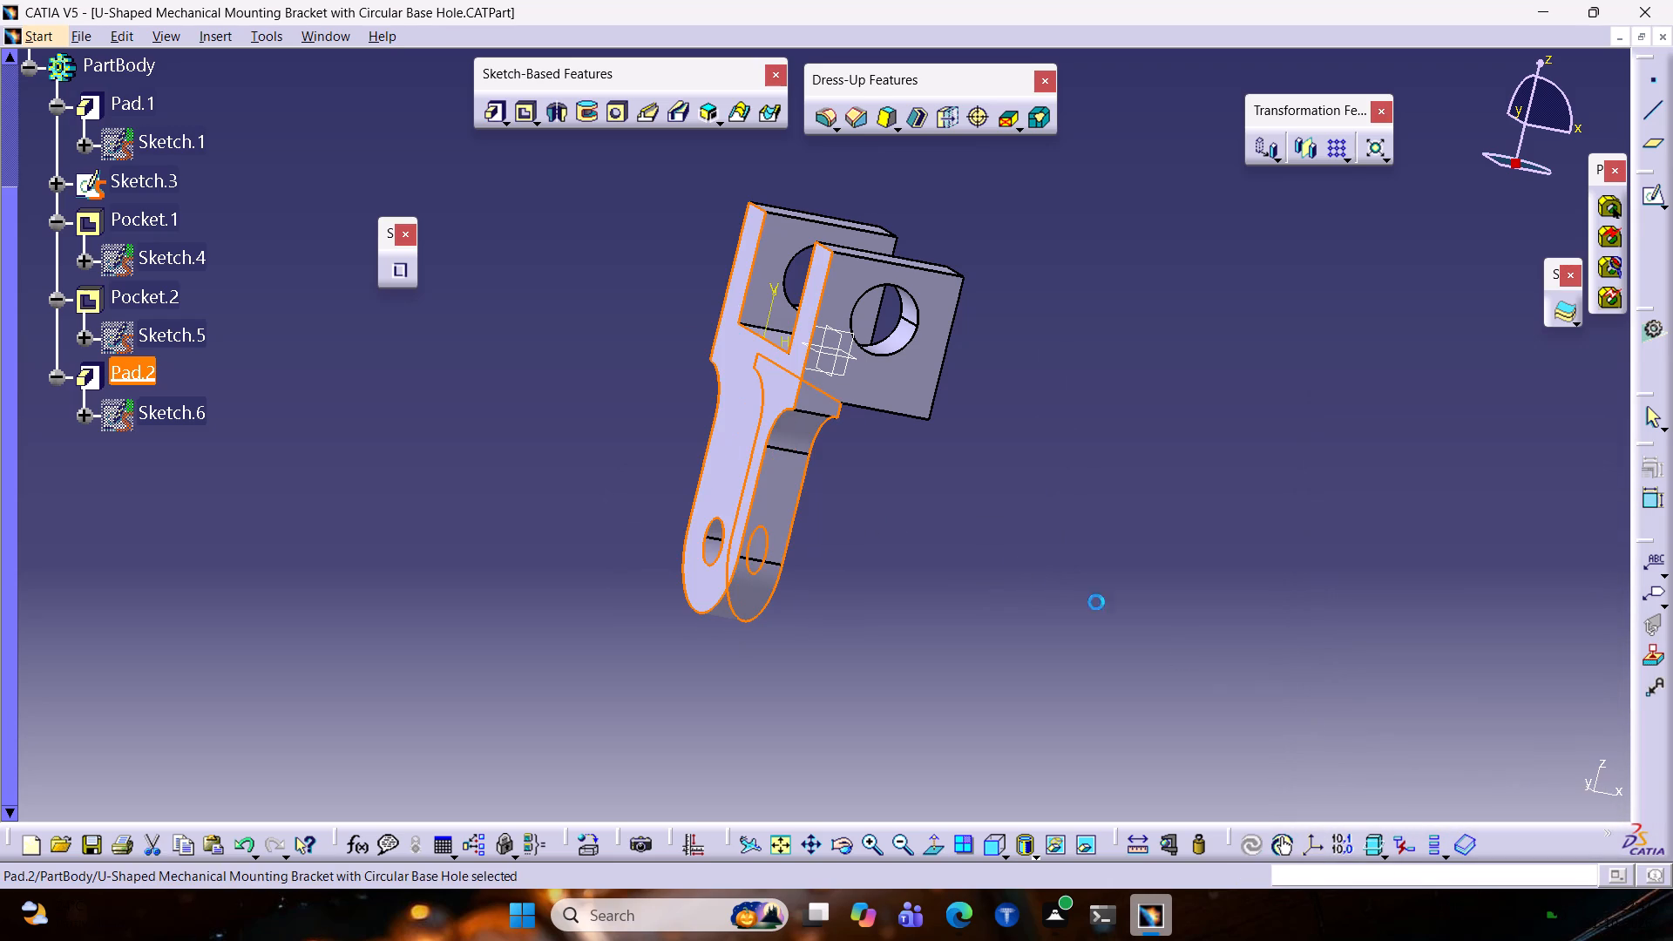
Measure the distance between the bottom edge of the U-slot and the lower edge of the upper block in front view.
{"action": "middle_click_drag", "start_coordinate": [925, 498], "coordinate": [761, 531], "text": "ctrl"}
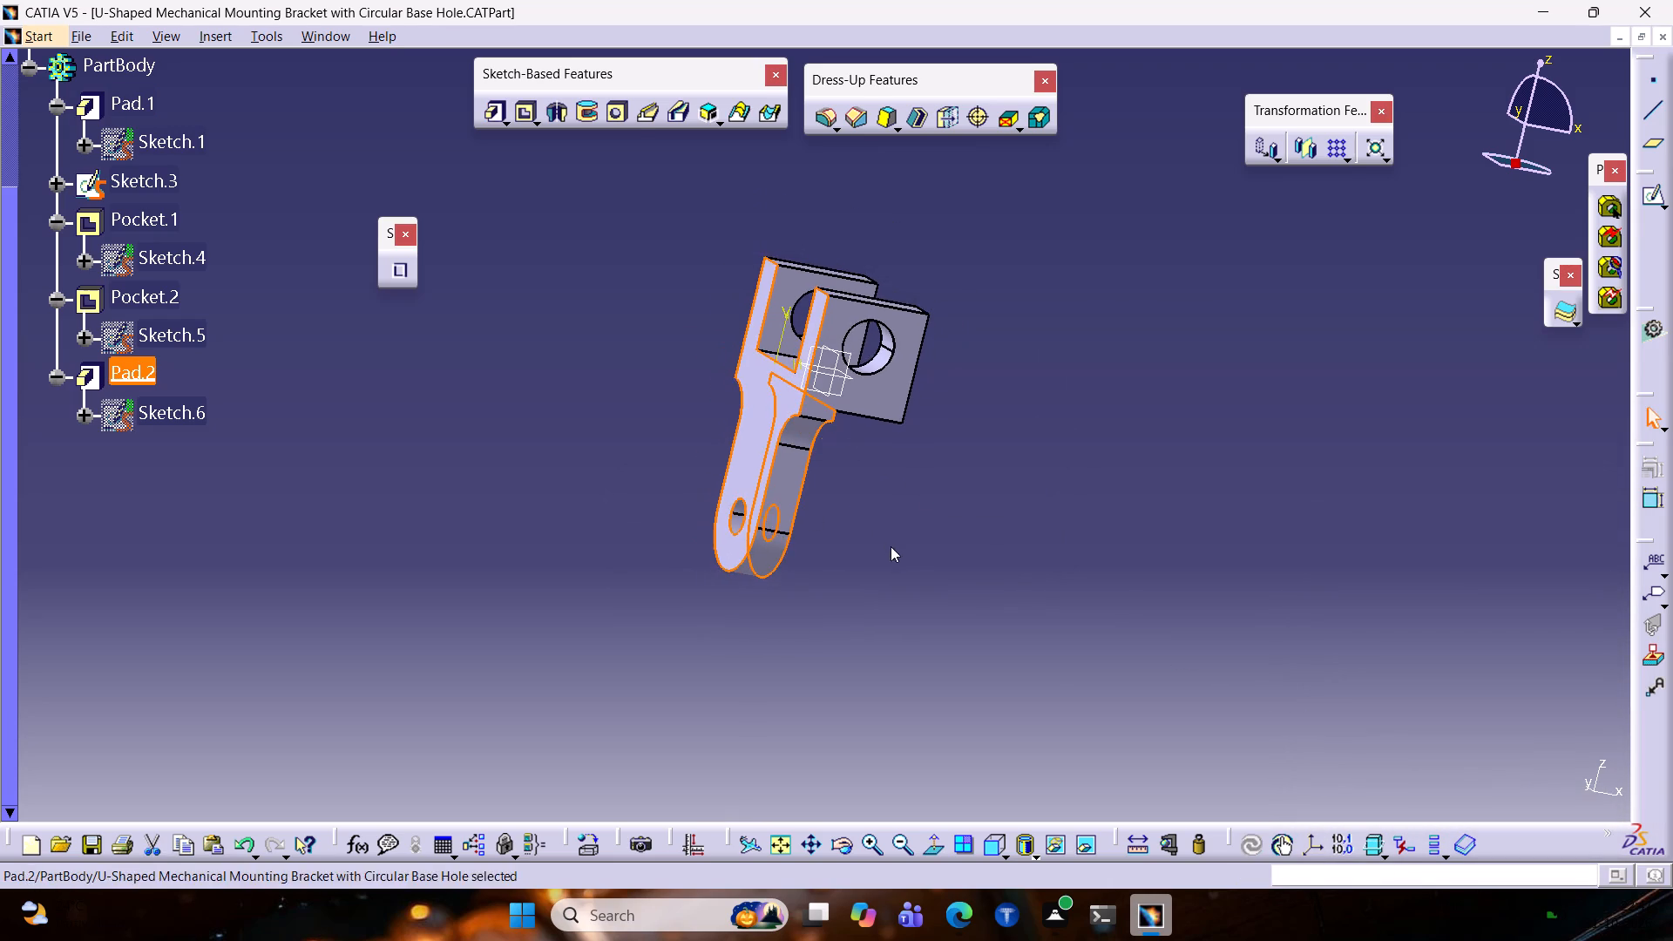
{"action": "middle_click_drag", "start_coordinate": [891, 546], "coordinate": [1228, 476]}
{"action": "left_click", "coordinate": [955, 494]}
{"action": "middle_click_drag", "start_coordinate": [908, 493], "coordinate": [736, 522], "text": "ctrl"}
{"action": "scroll", "coordinate": [862, 543], "scroll_direction": "down", "scroll_amount": 1}
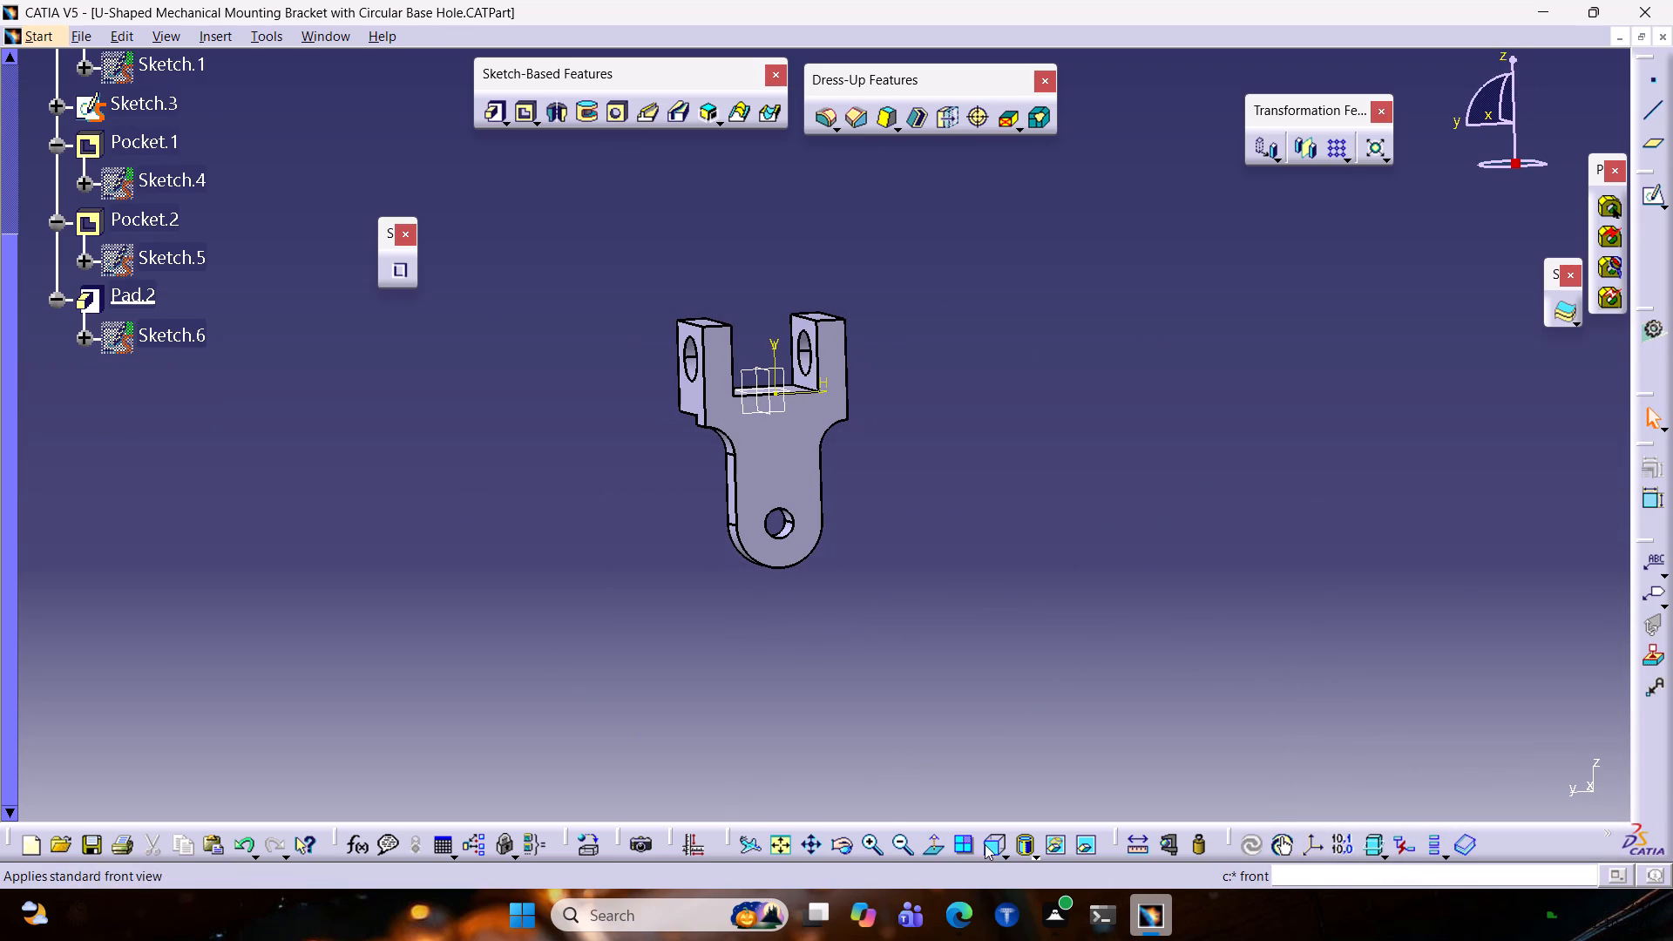
{"action": "left_click", "coordinate": [988, 844]}
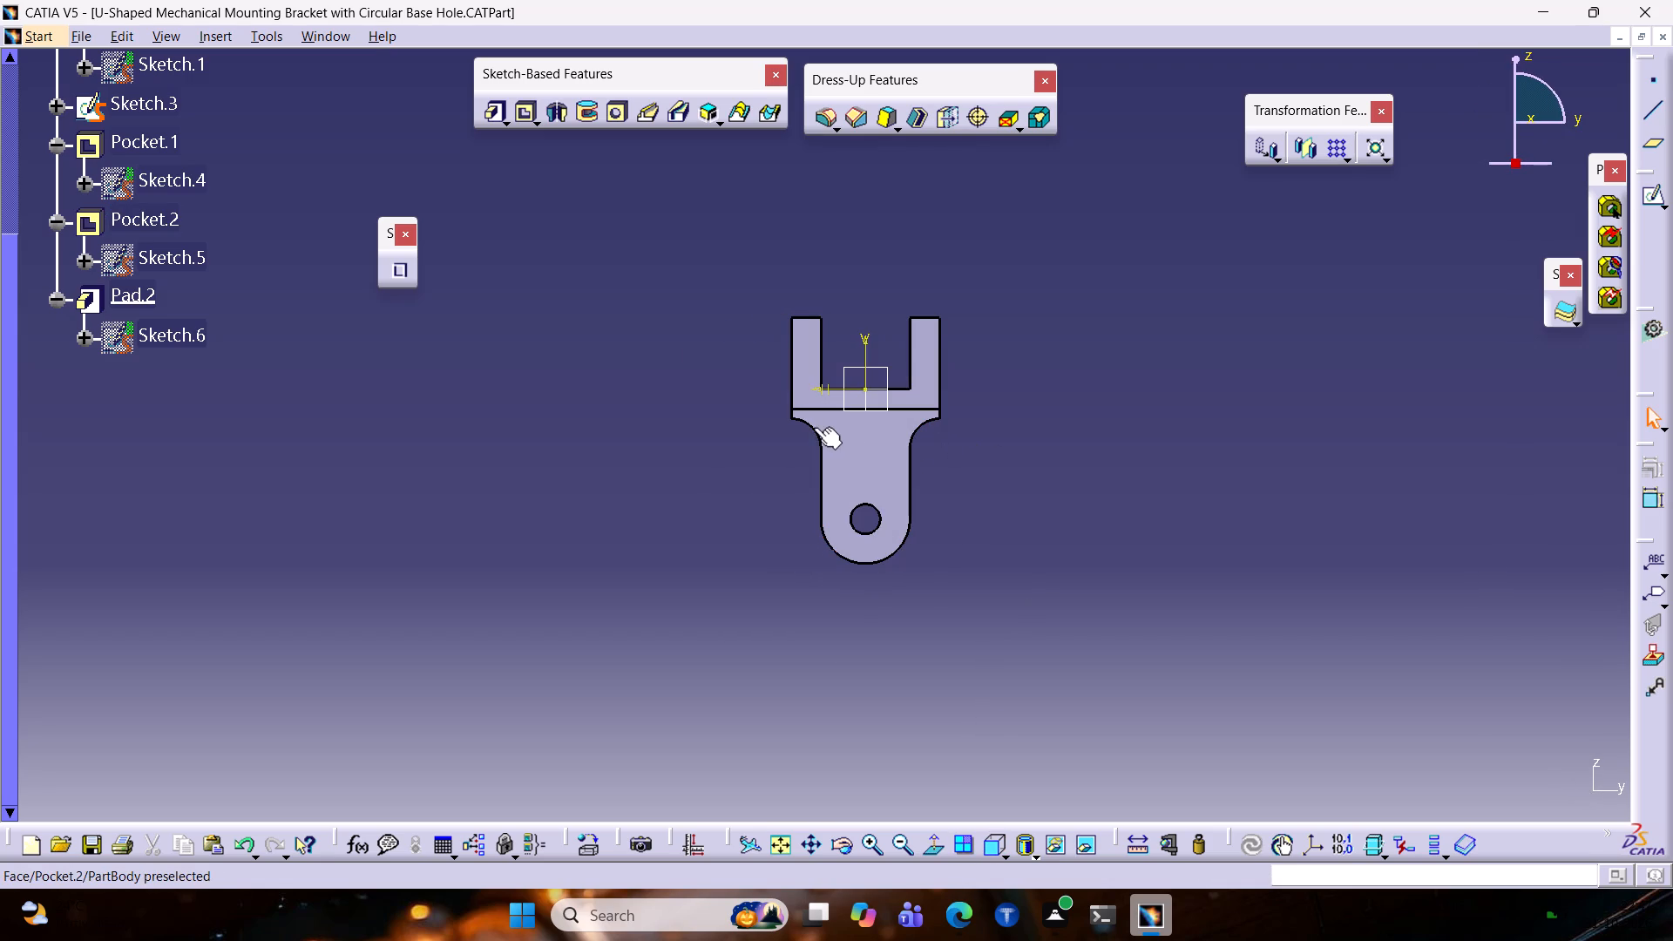
{"action": "middle_click_drag", "start_coordinate": [1129, 518], "coordinate": [1129, 517], "text": "ctrl"}
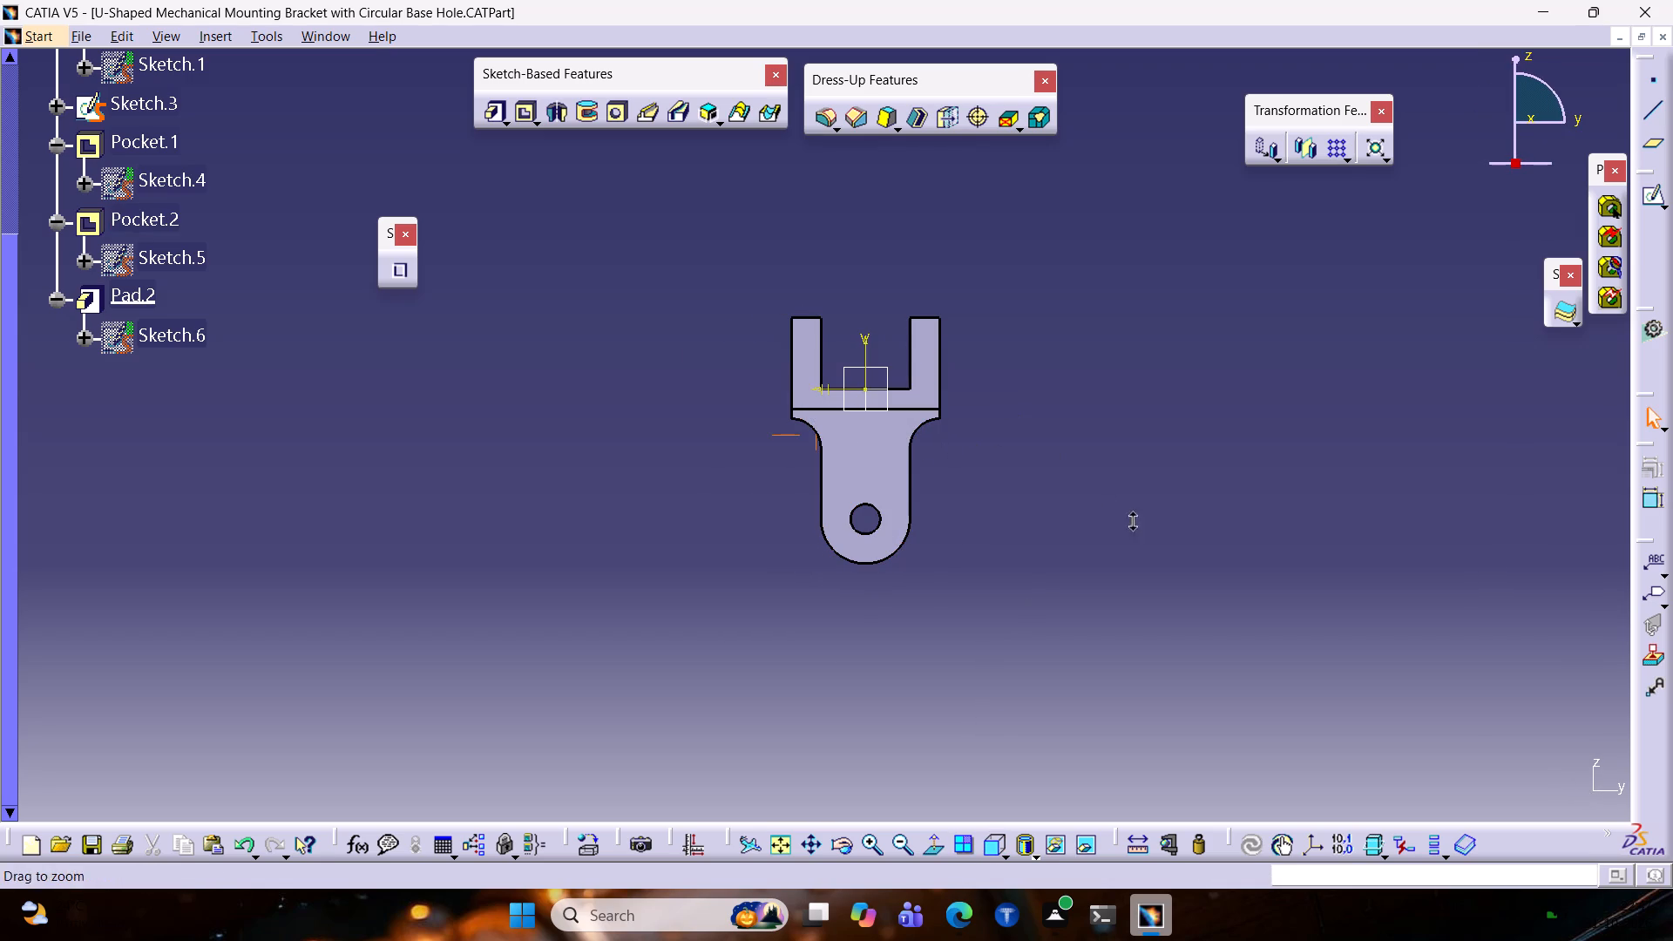
{"action": "middle_click_drag", "start_coordinate": [1129, 517], "coordinate": [1244, 446], "text": "ctrl"}
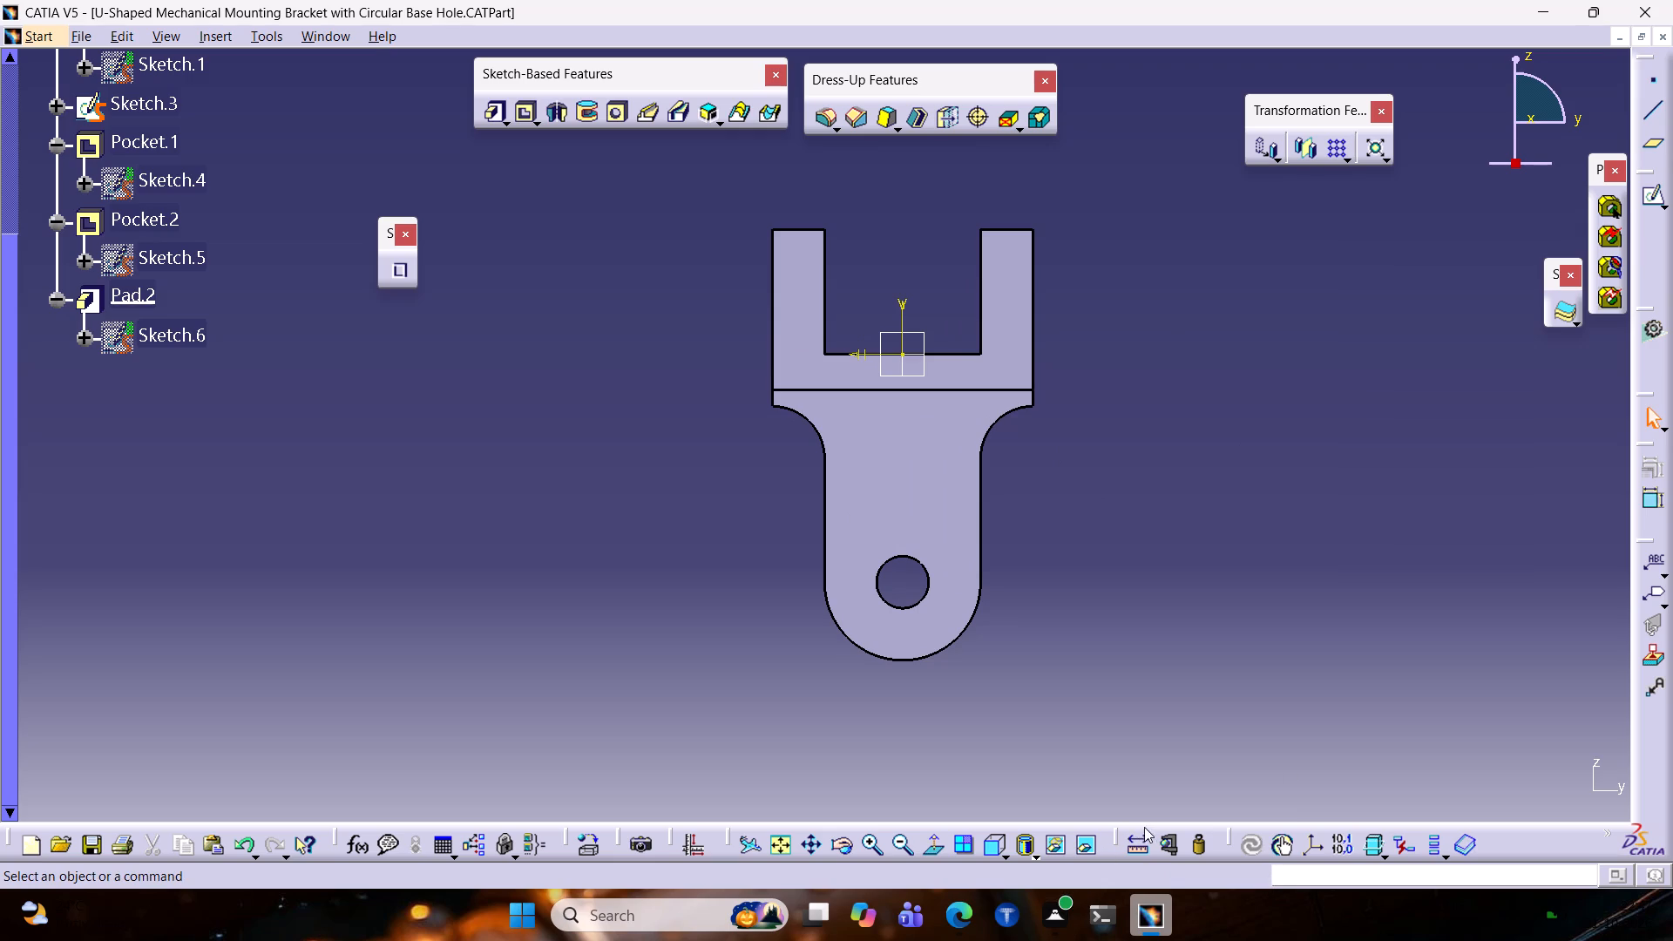
{"action": "left_click", "coordinate": [1142, 847]}
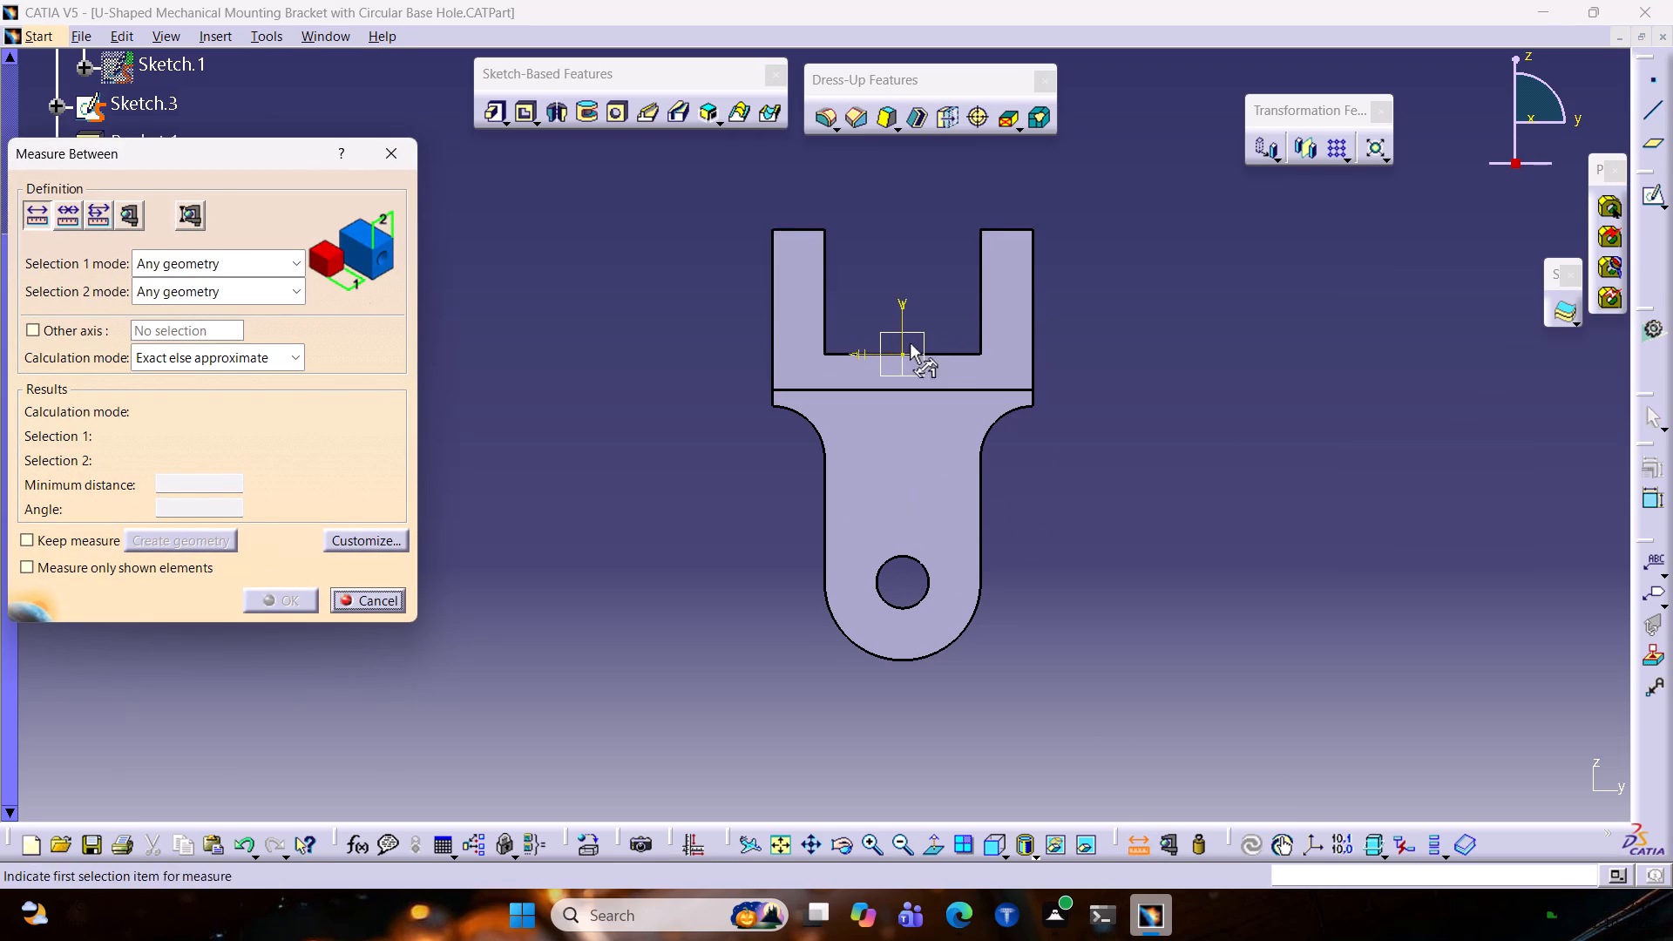
{"action": "left_click", "coordinate": [950, 352]}
{"action": "left_click", "coordinate": [943, 389]}
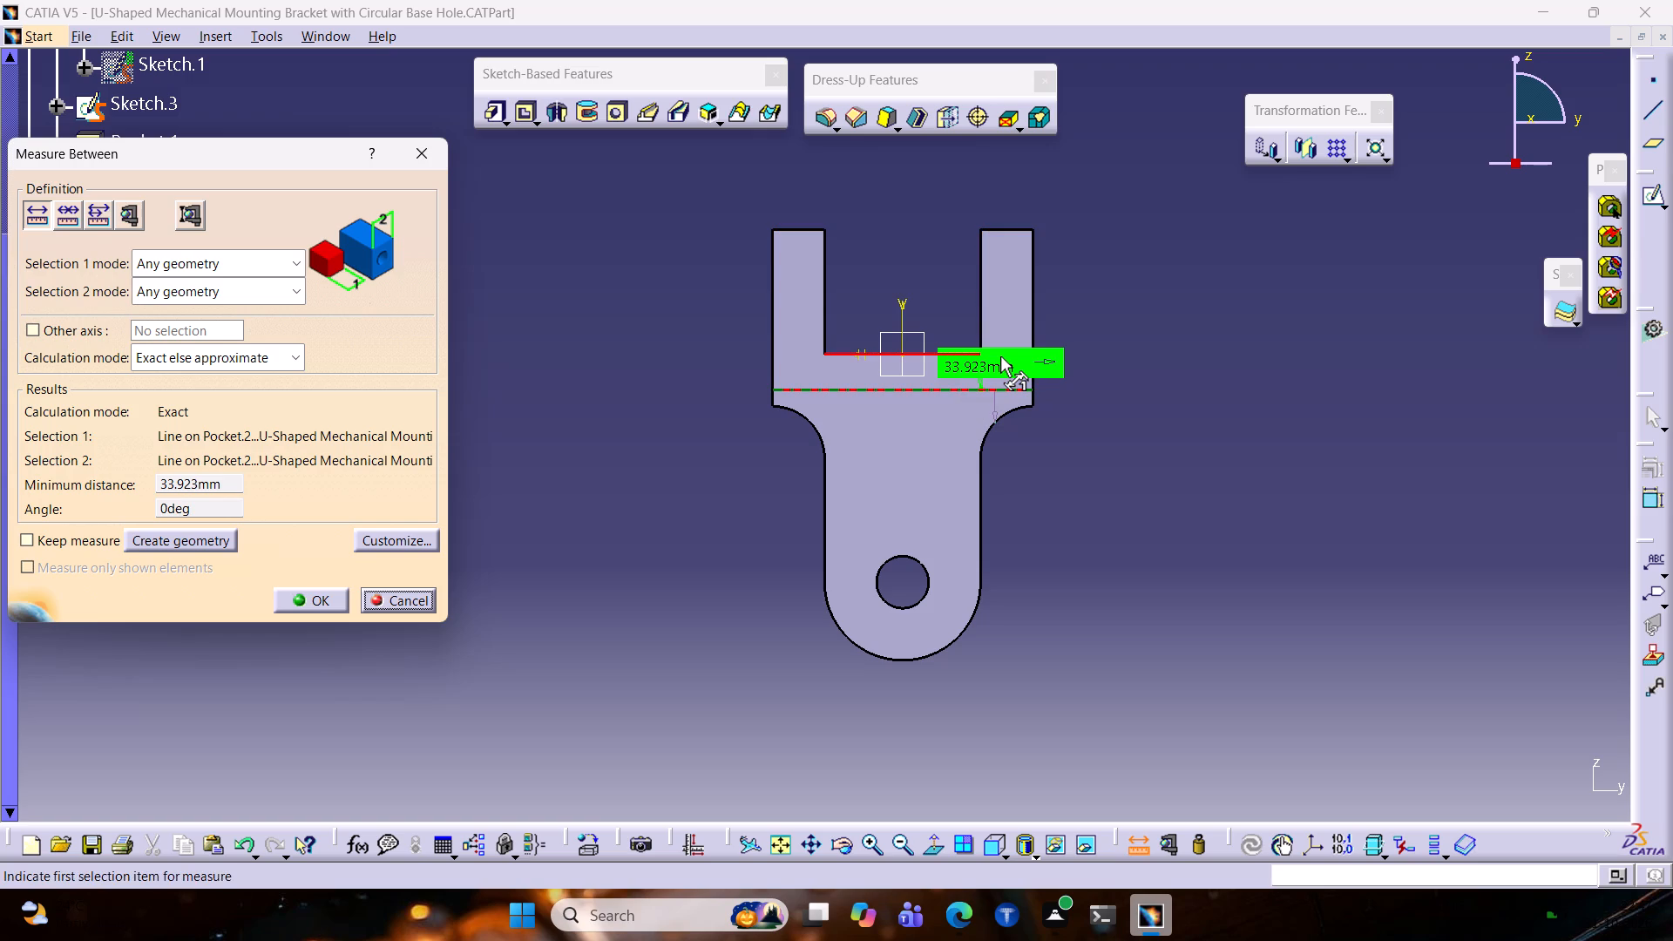
{"action": "key", "text": "Escape"}
{"action": "key", "text": "Escape"}
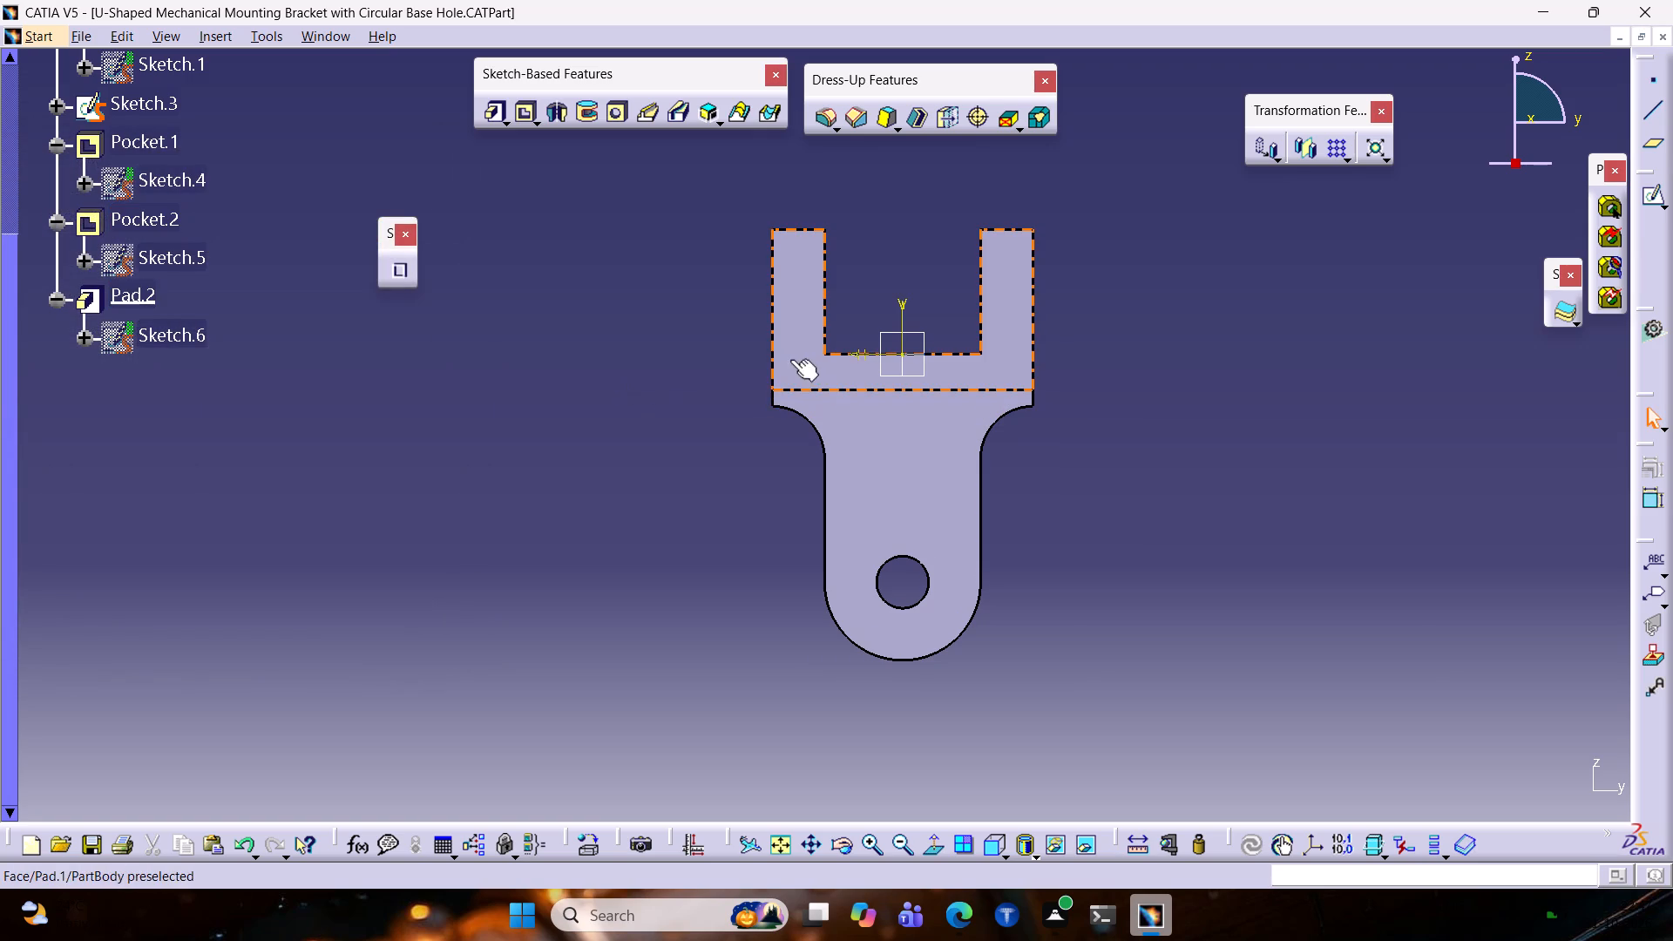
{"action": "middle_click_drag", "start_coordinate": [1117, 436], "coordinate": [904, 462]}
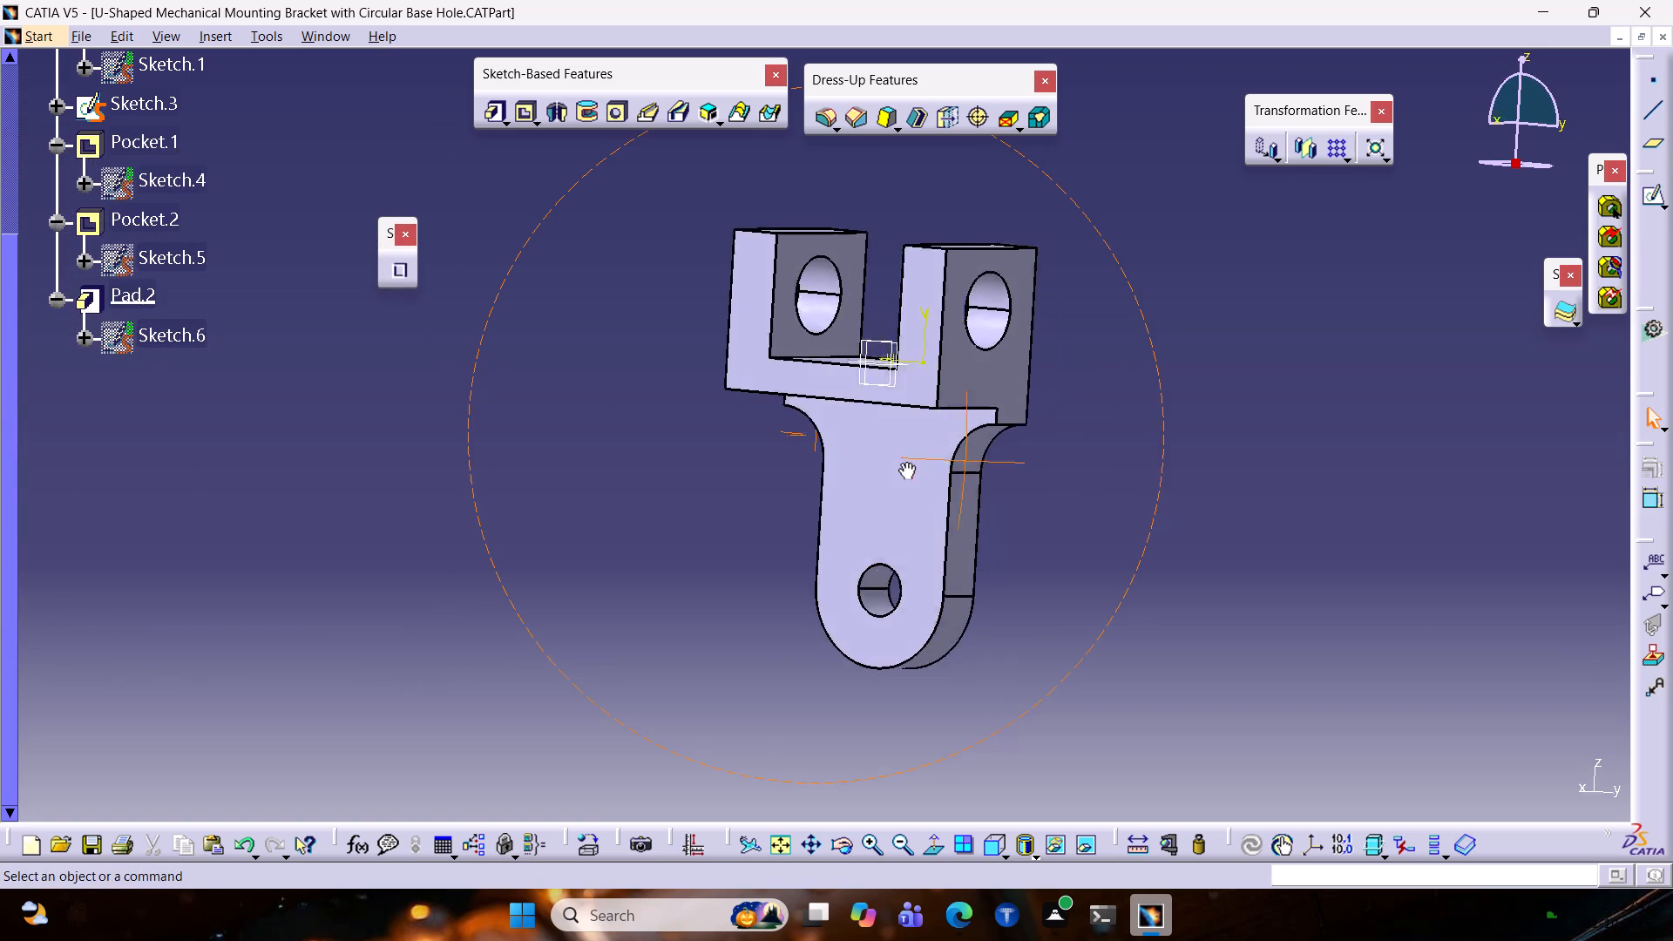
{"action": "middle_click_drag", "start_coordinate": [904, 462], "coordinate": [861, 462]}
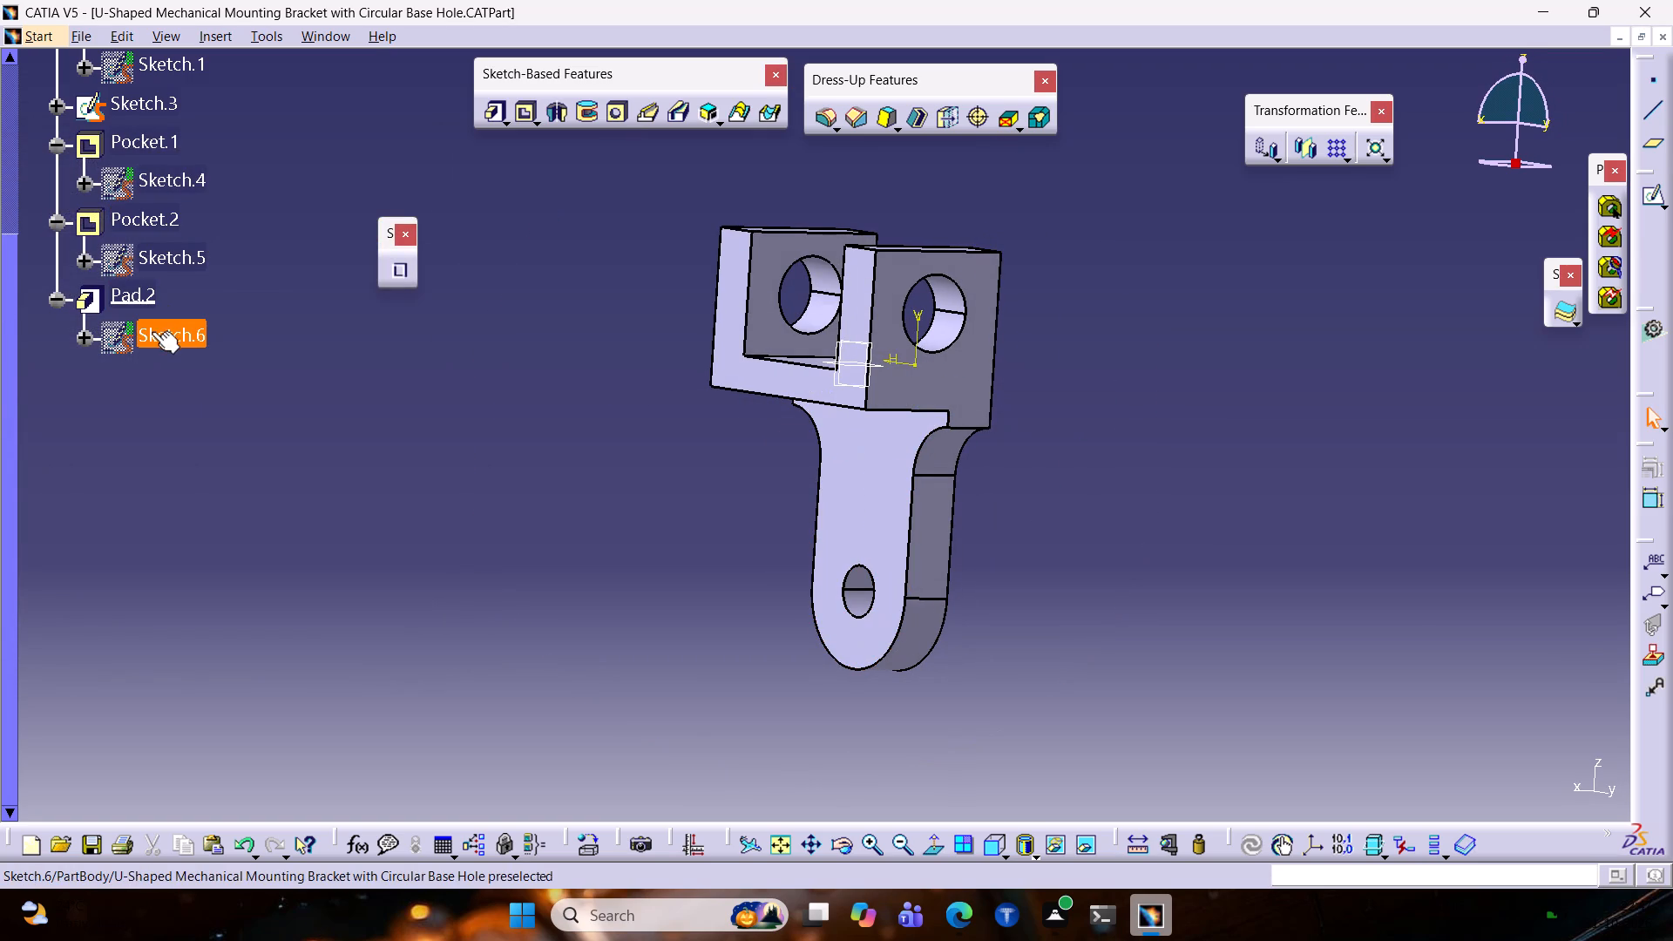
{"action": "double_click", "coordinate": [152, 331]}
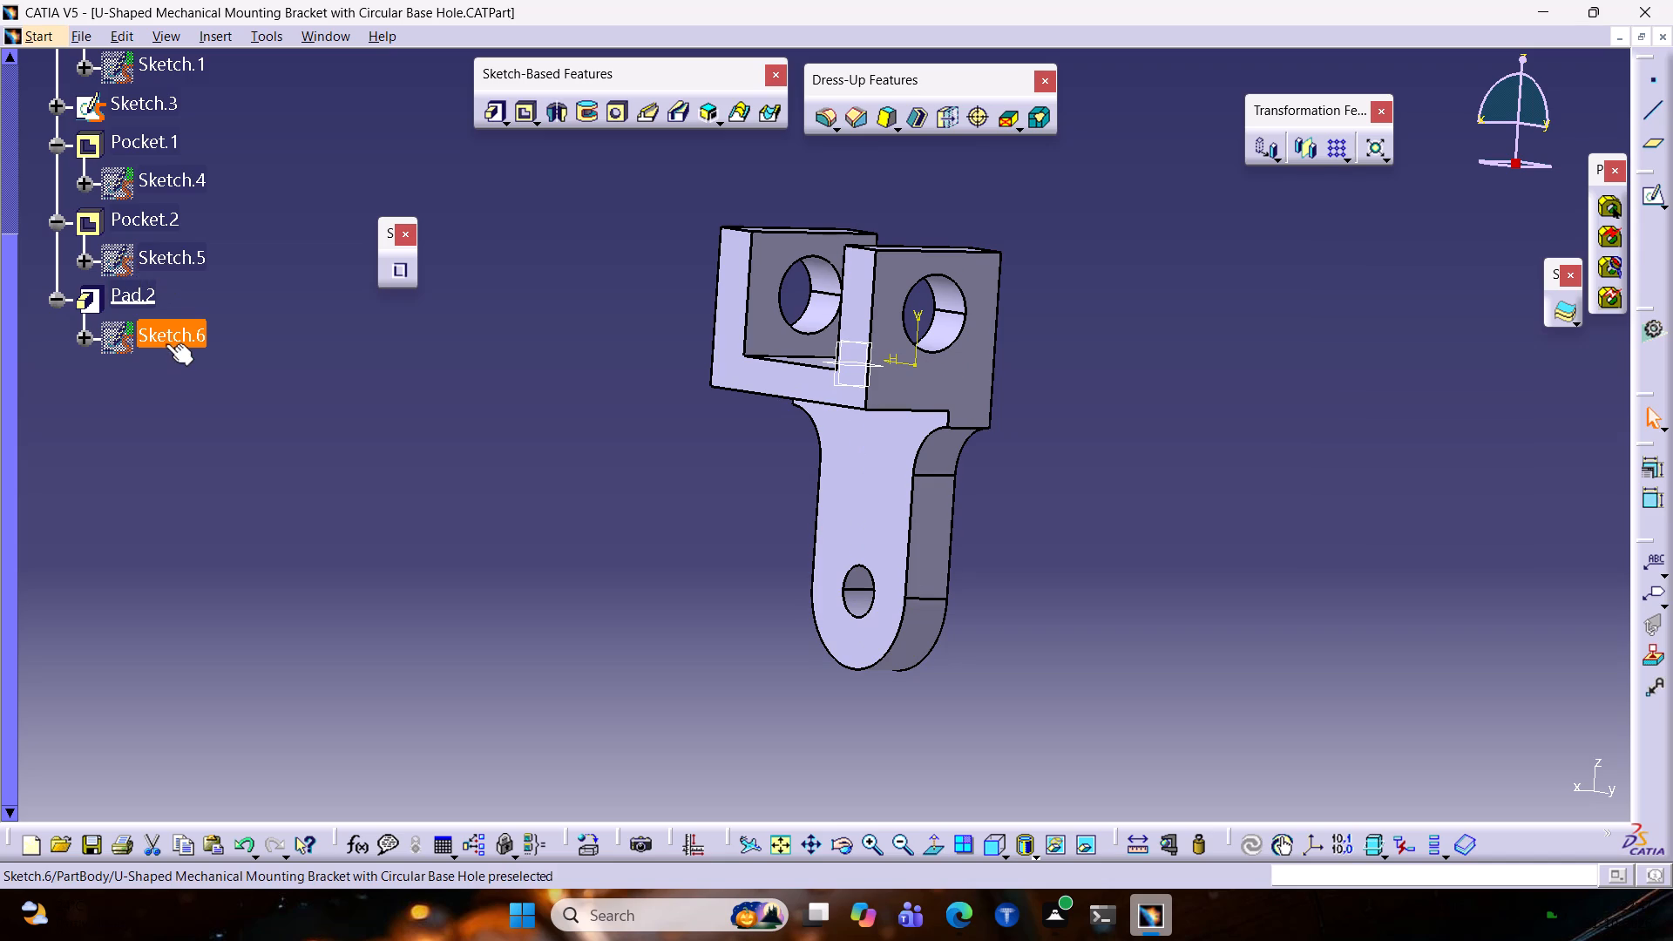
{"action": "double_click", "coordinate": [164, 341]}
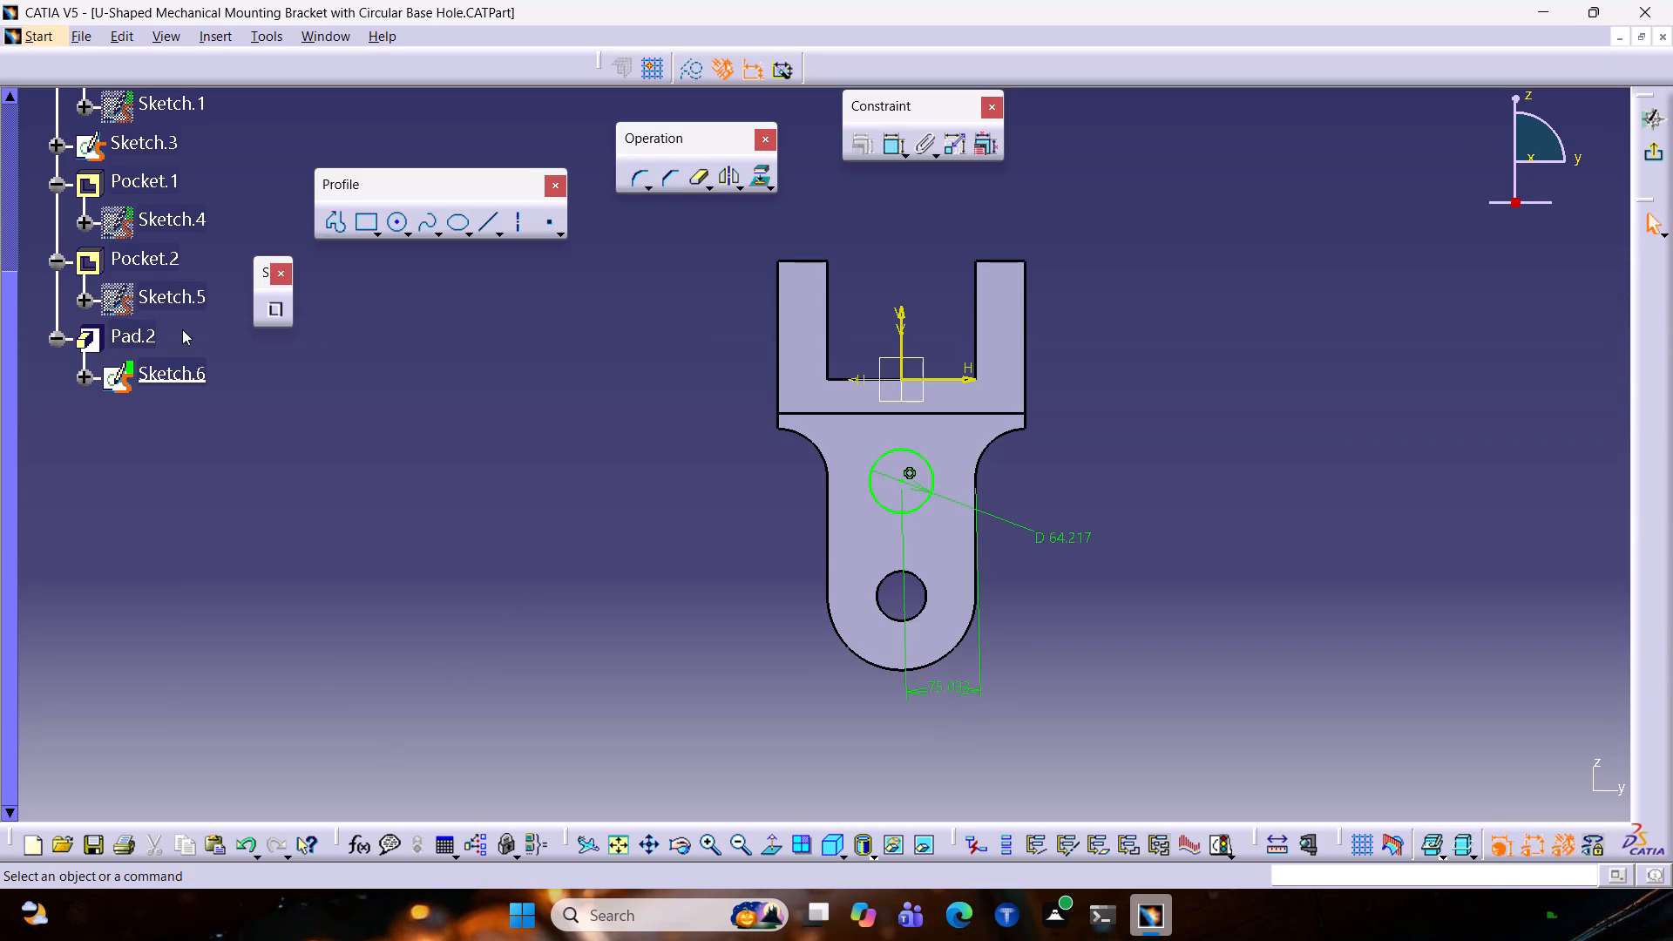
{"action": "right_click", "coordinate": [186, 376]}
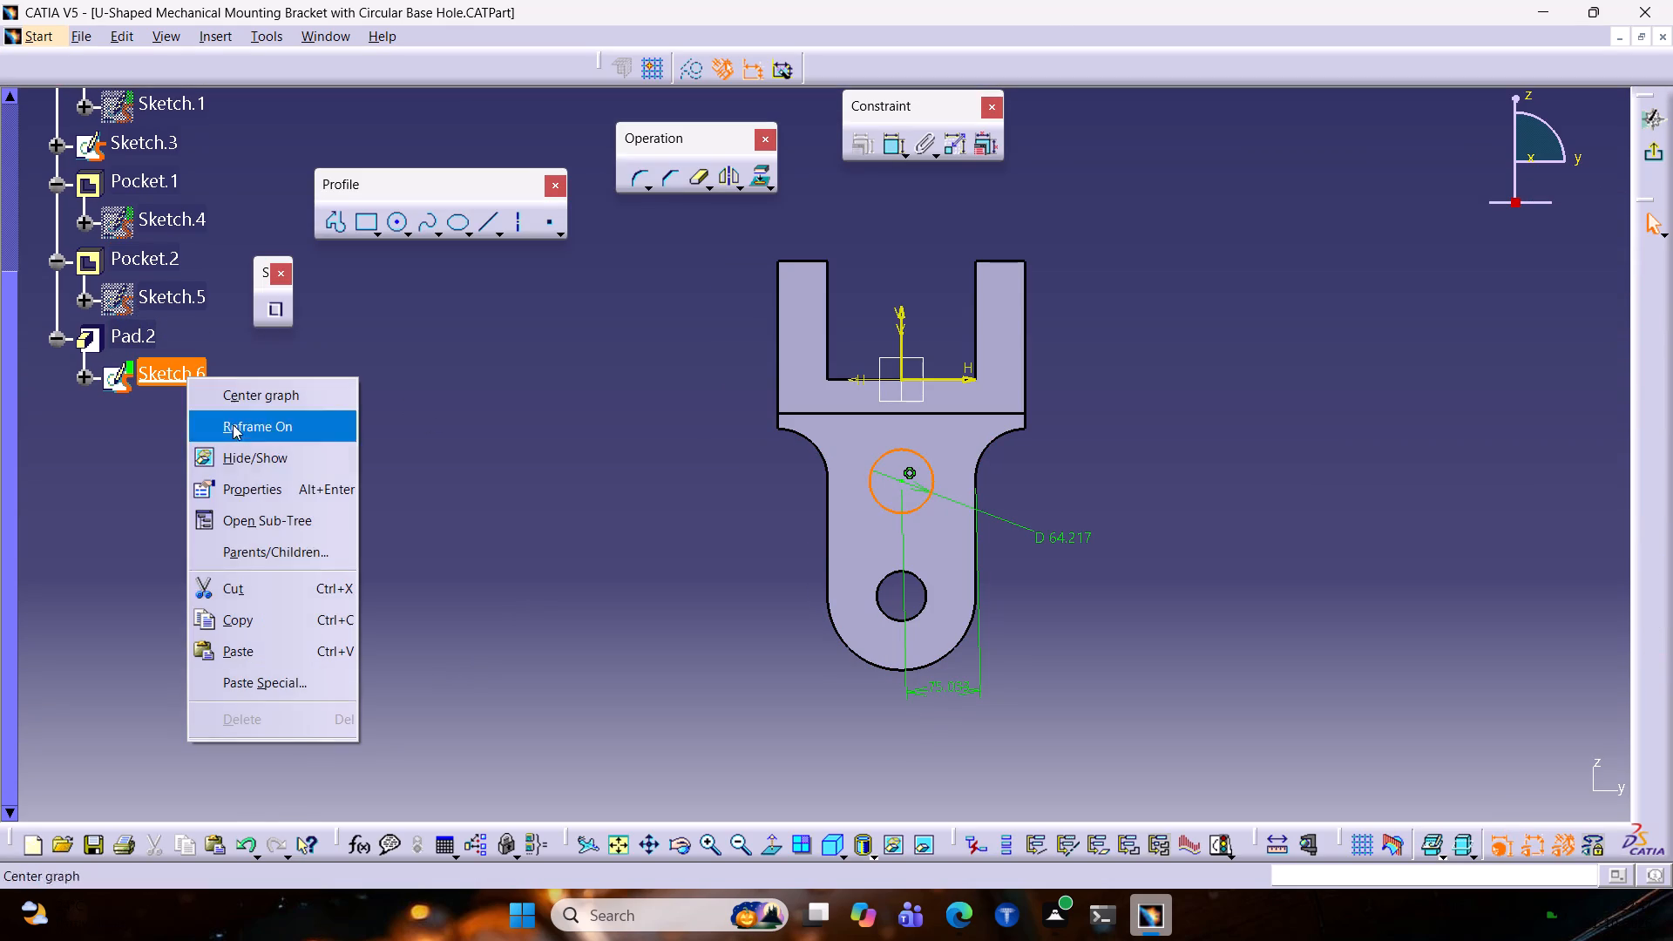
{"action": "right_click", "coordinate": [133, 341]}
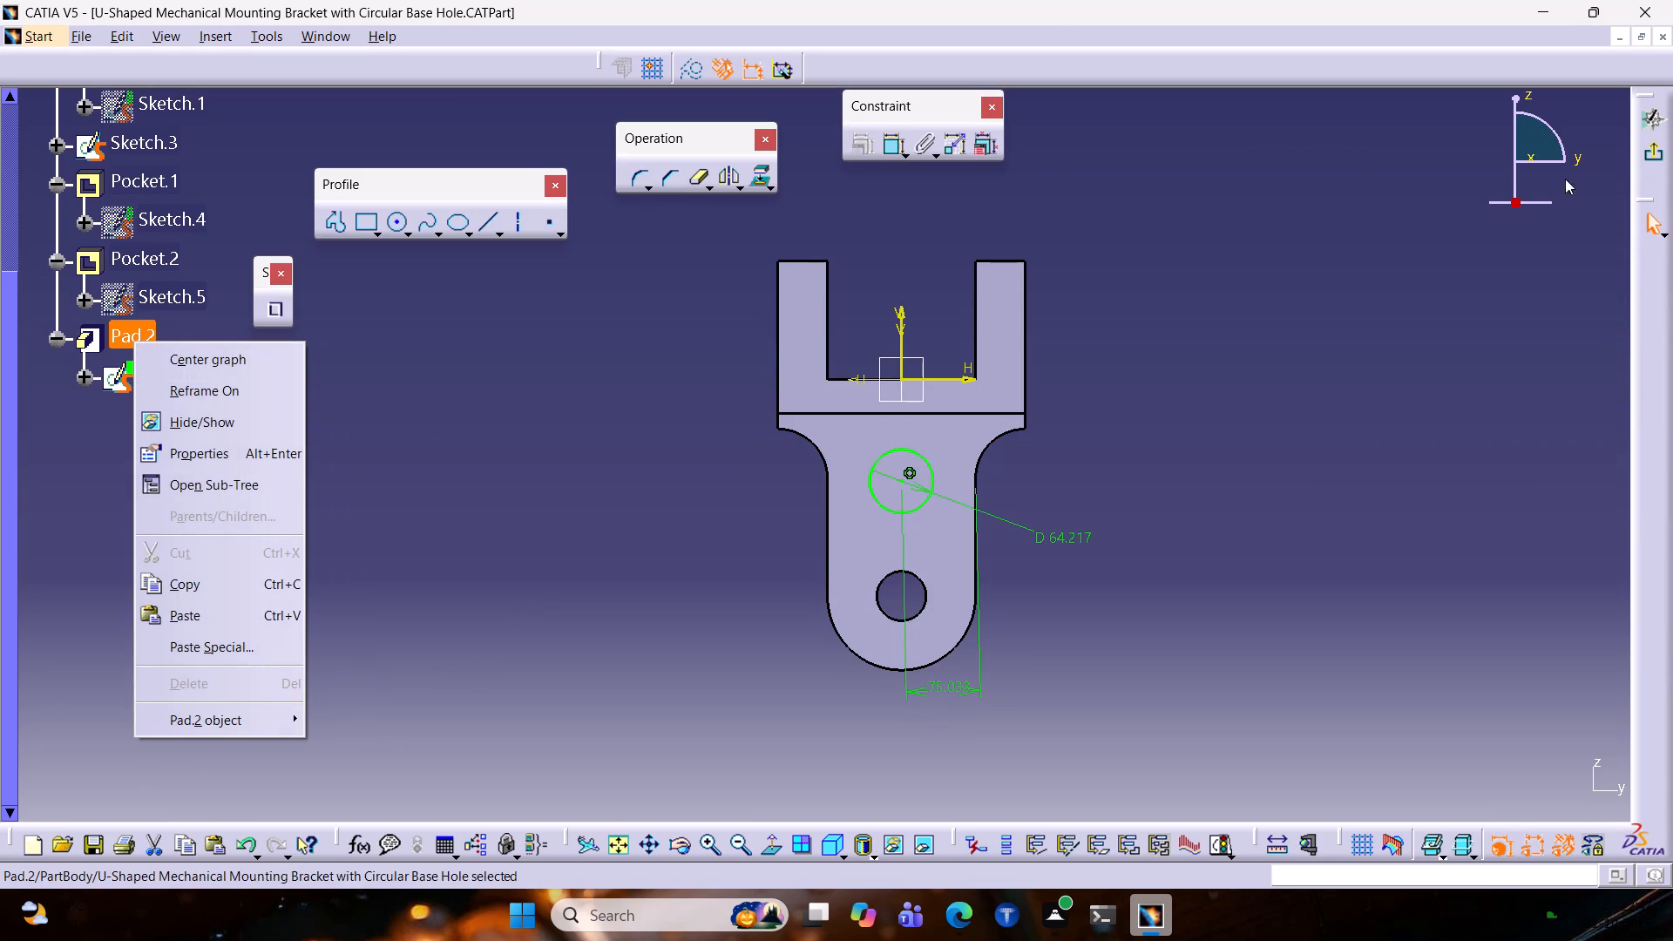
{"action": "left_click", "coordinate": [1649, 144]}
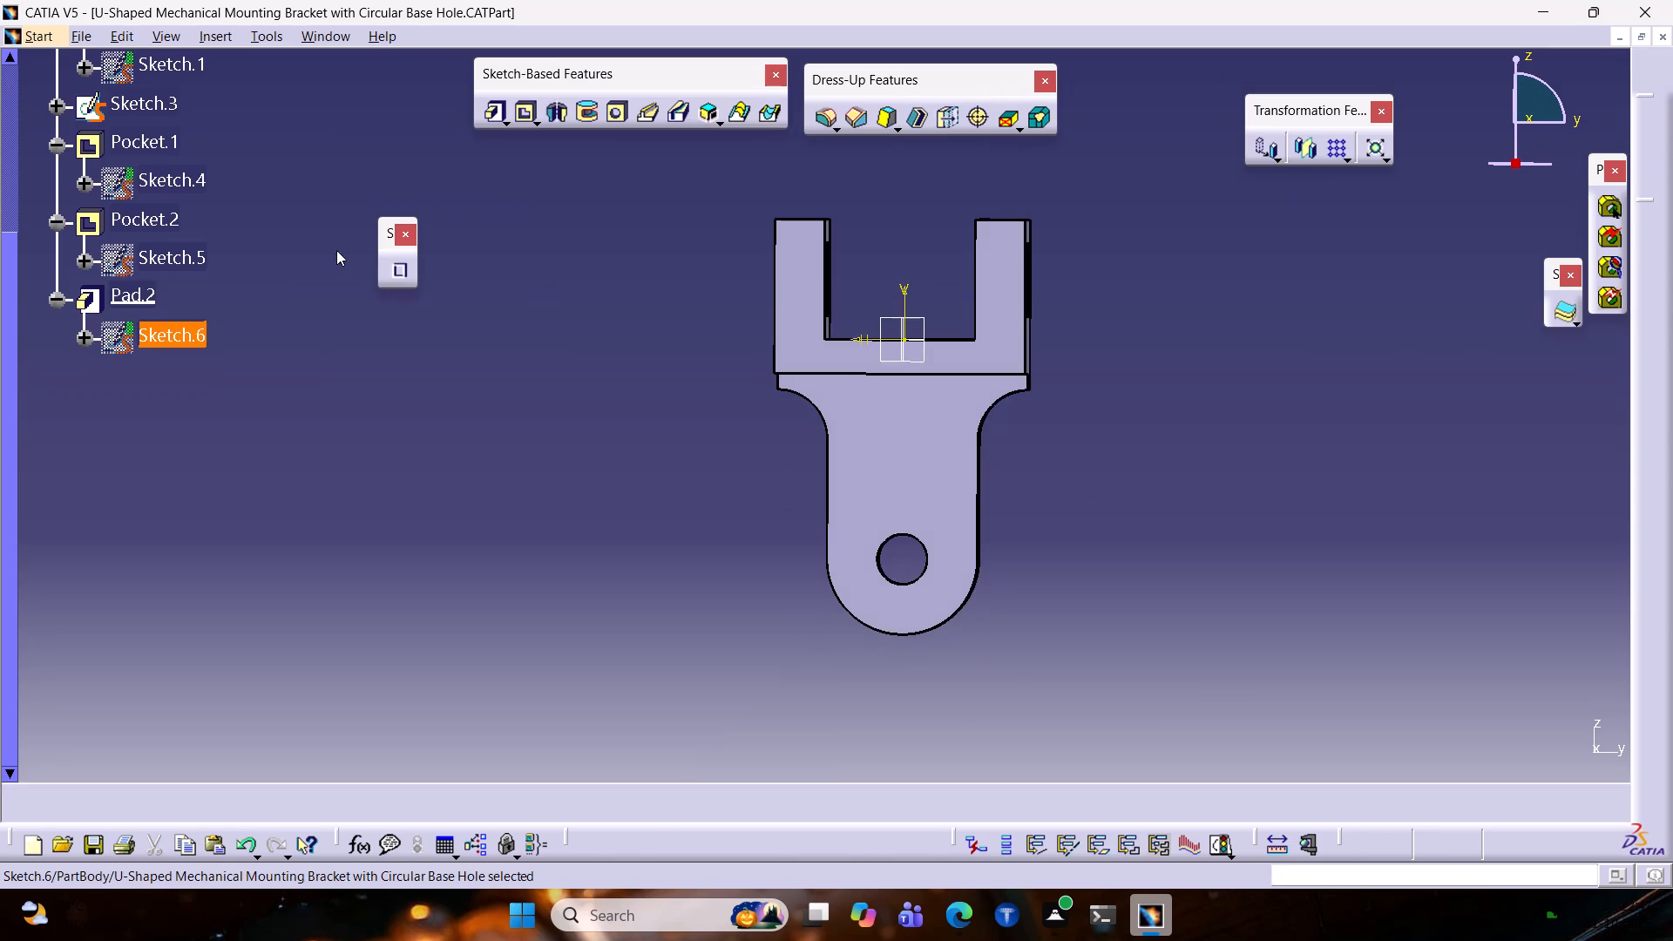
Delete the pad on the lower plate together with its upper circle sketch.
{"action": "right_click", "coordinate": [128, 296]}
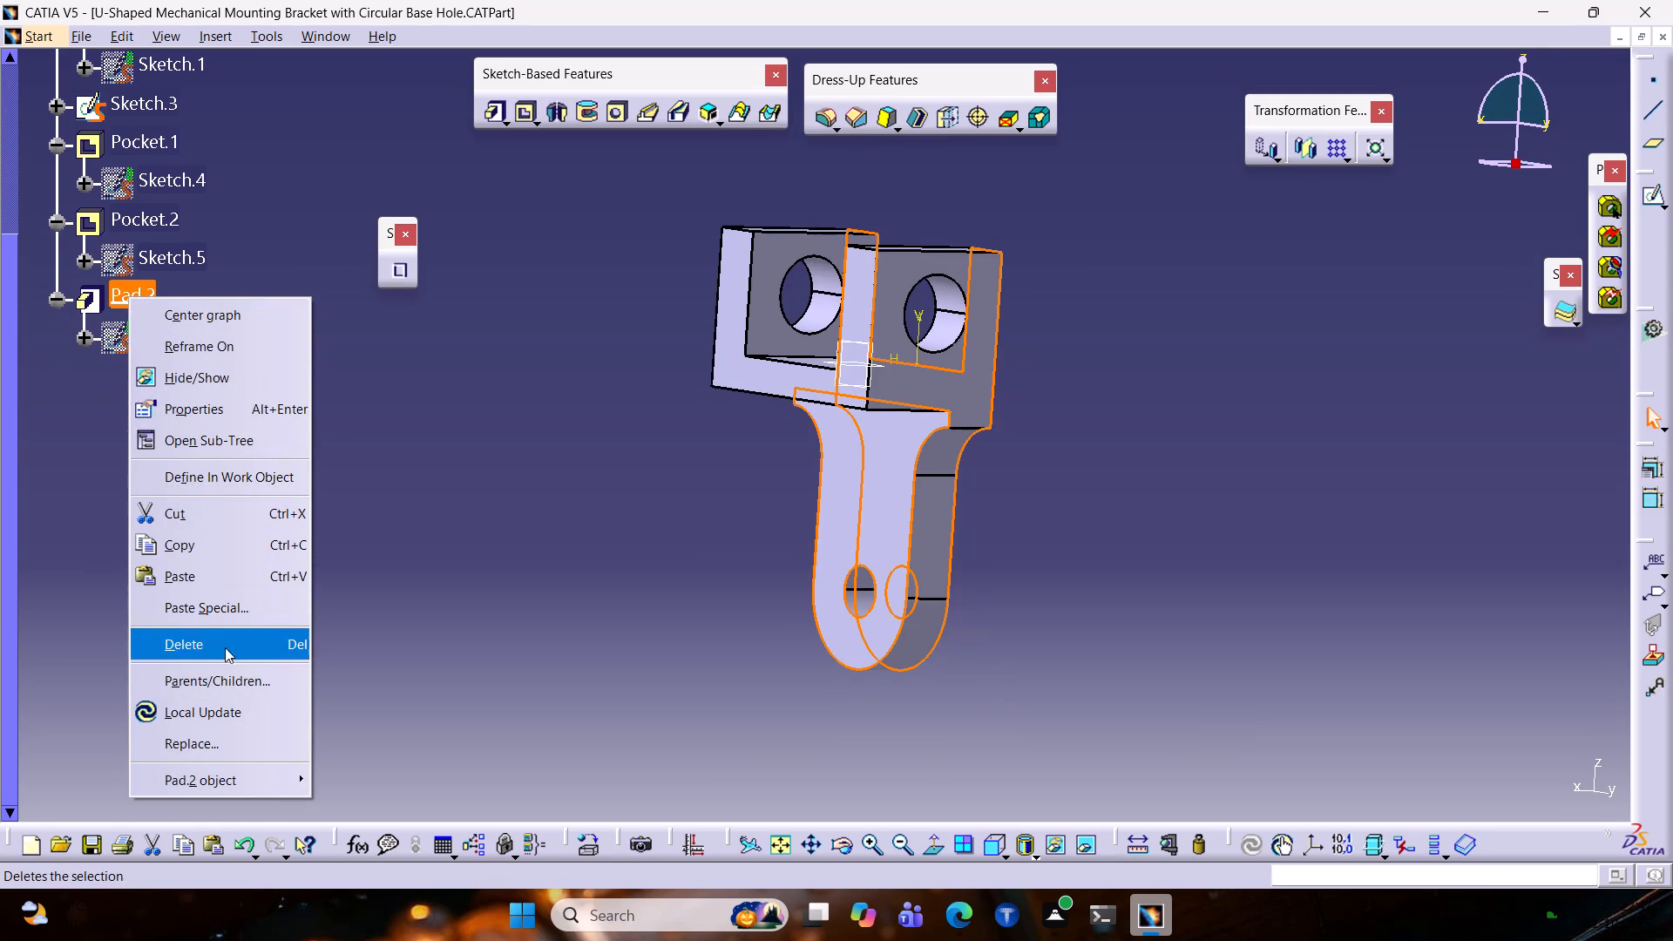
{"action": "left_click", "coordinate": [224, 647]}
{"action": "left_click", "coordinate": [1495, 776]}
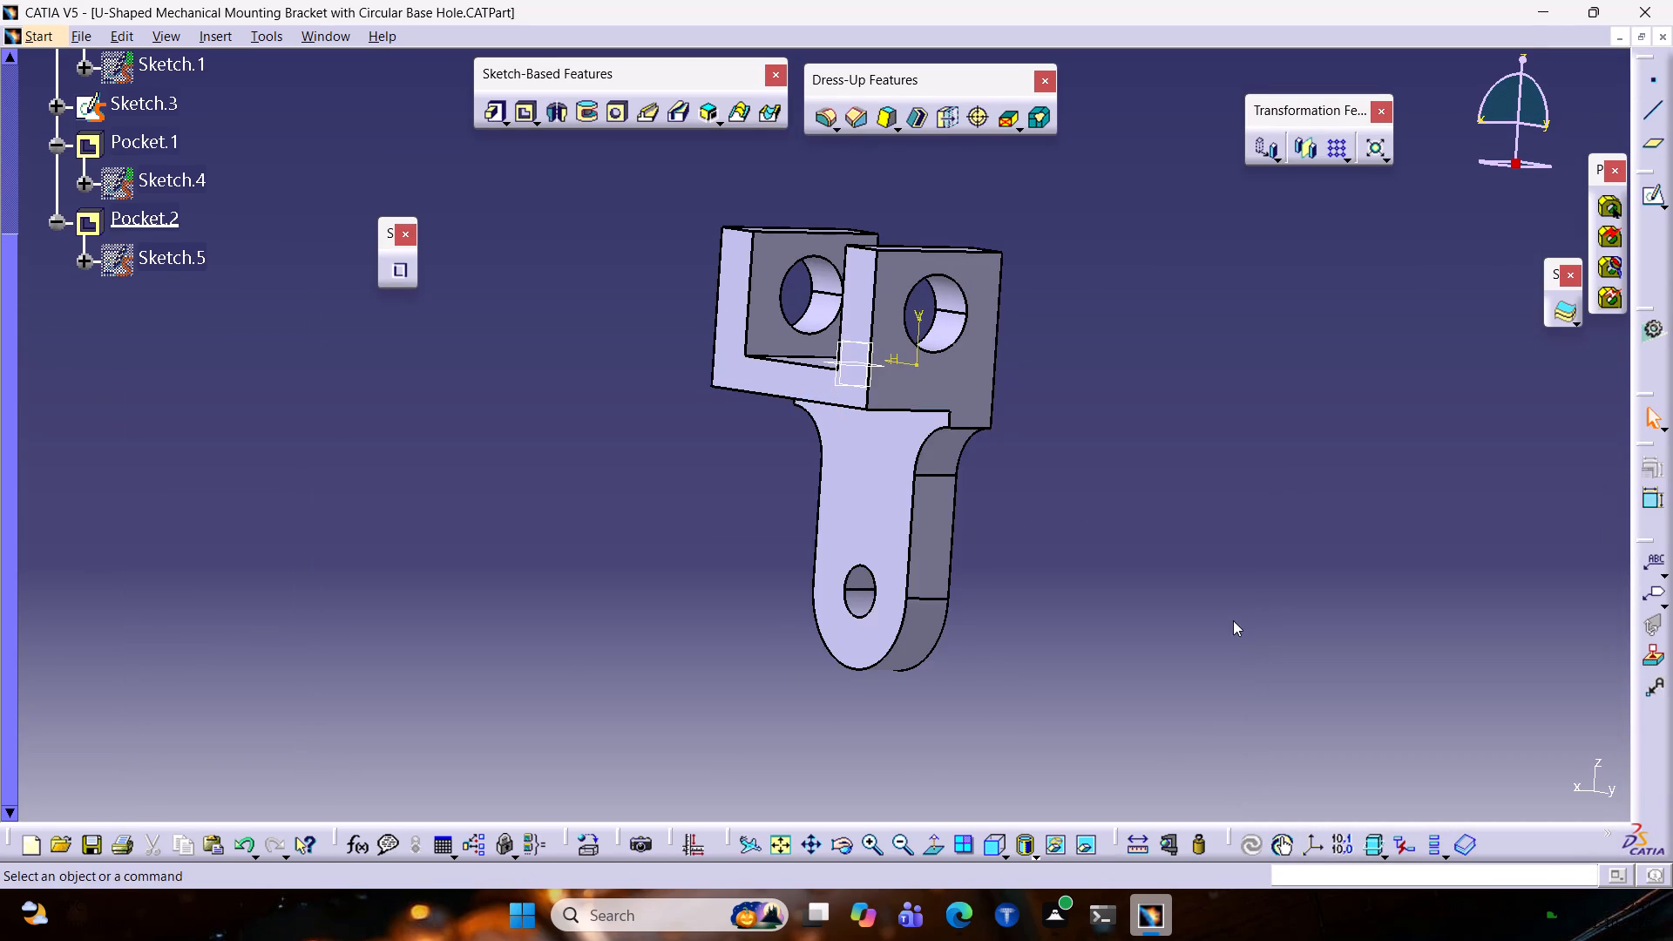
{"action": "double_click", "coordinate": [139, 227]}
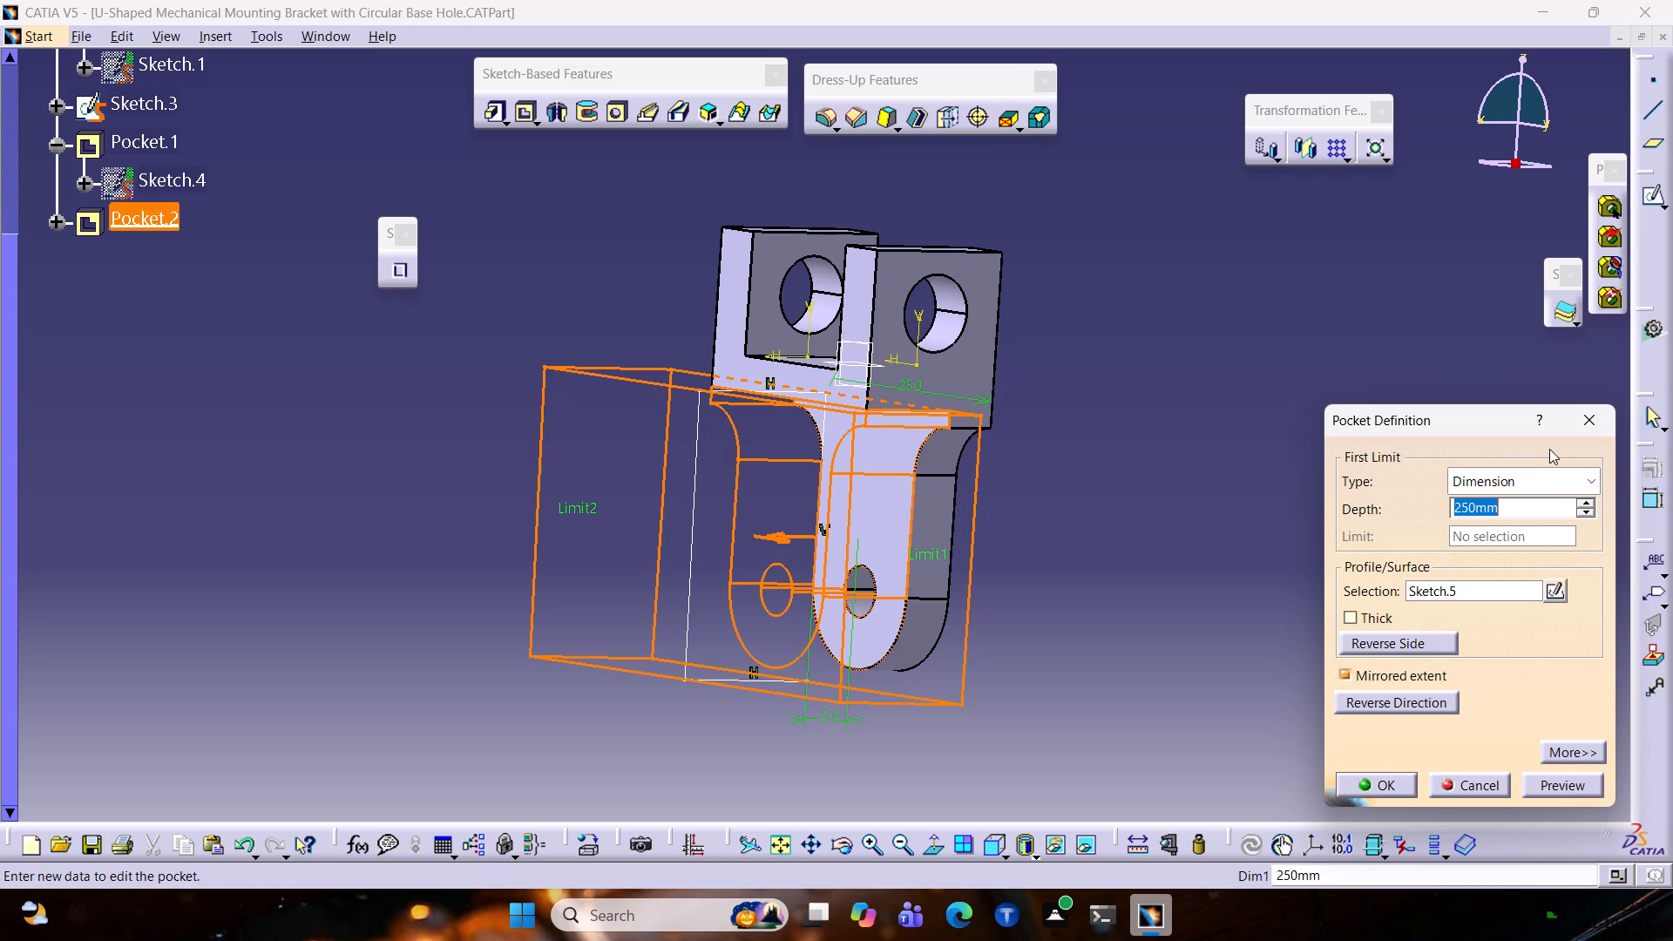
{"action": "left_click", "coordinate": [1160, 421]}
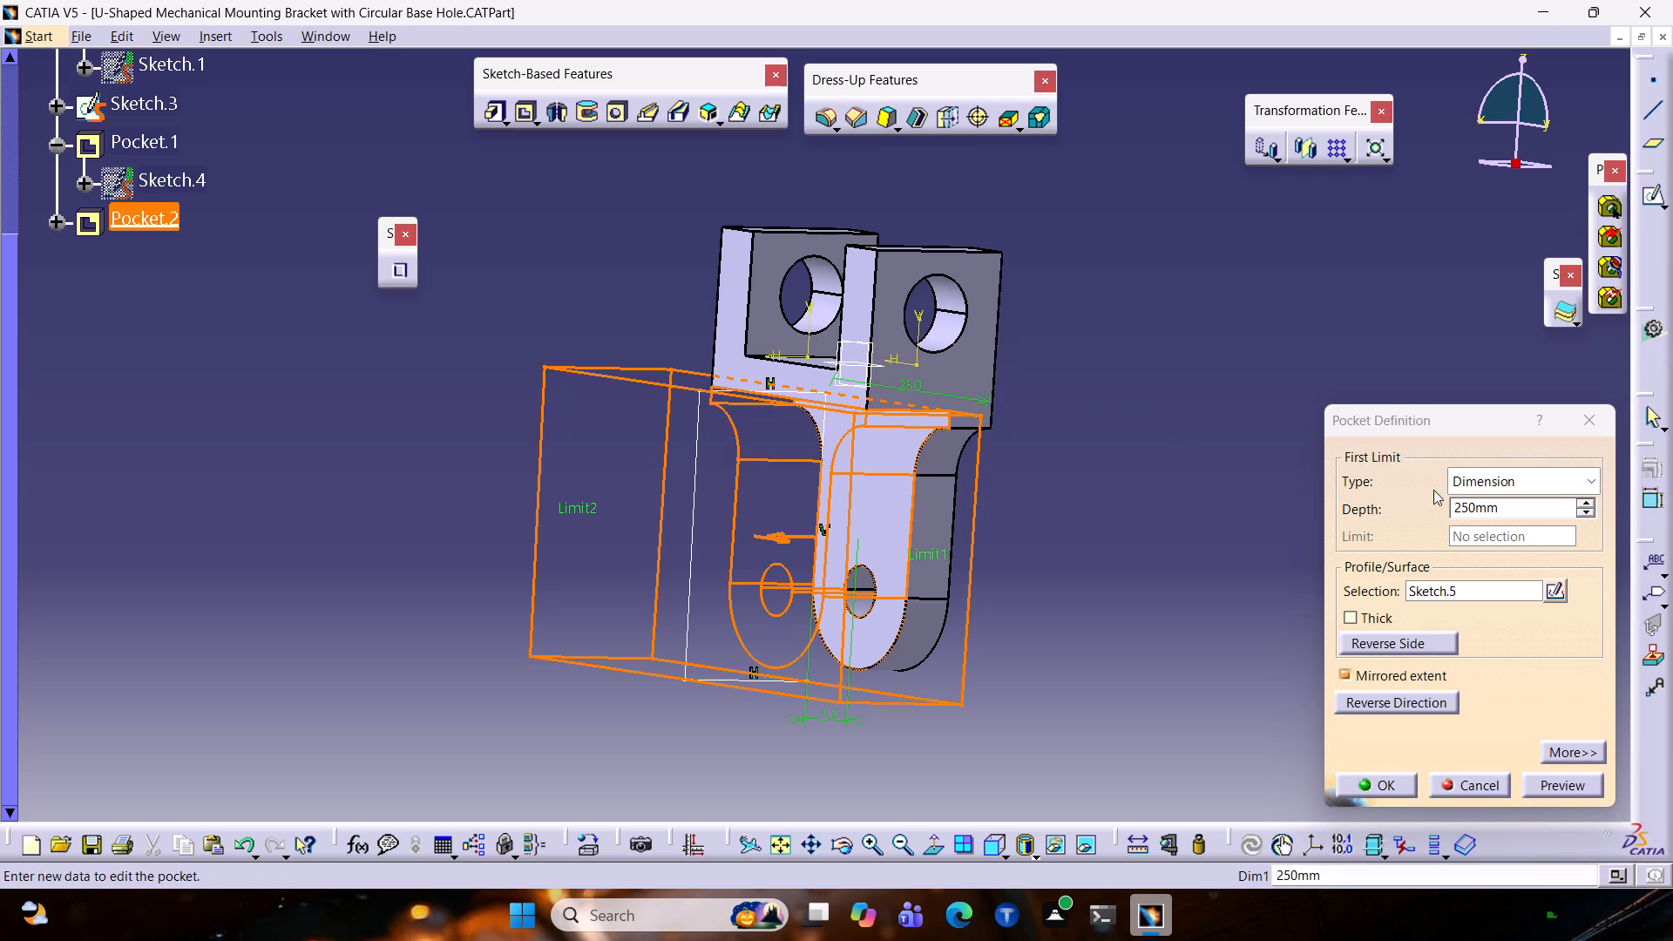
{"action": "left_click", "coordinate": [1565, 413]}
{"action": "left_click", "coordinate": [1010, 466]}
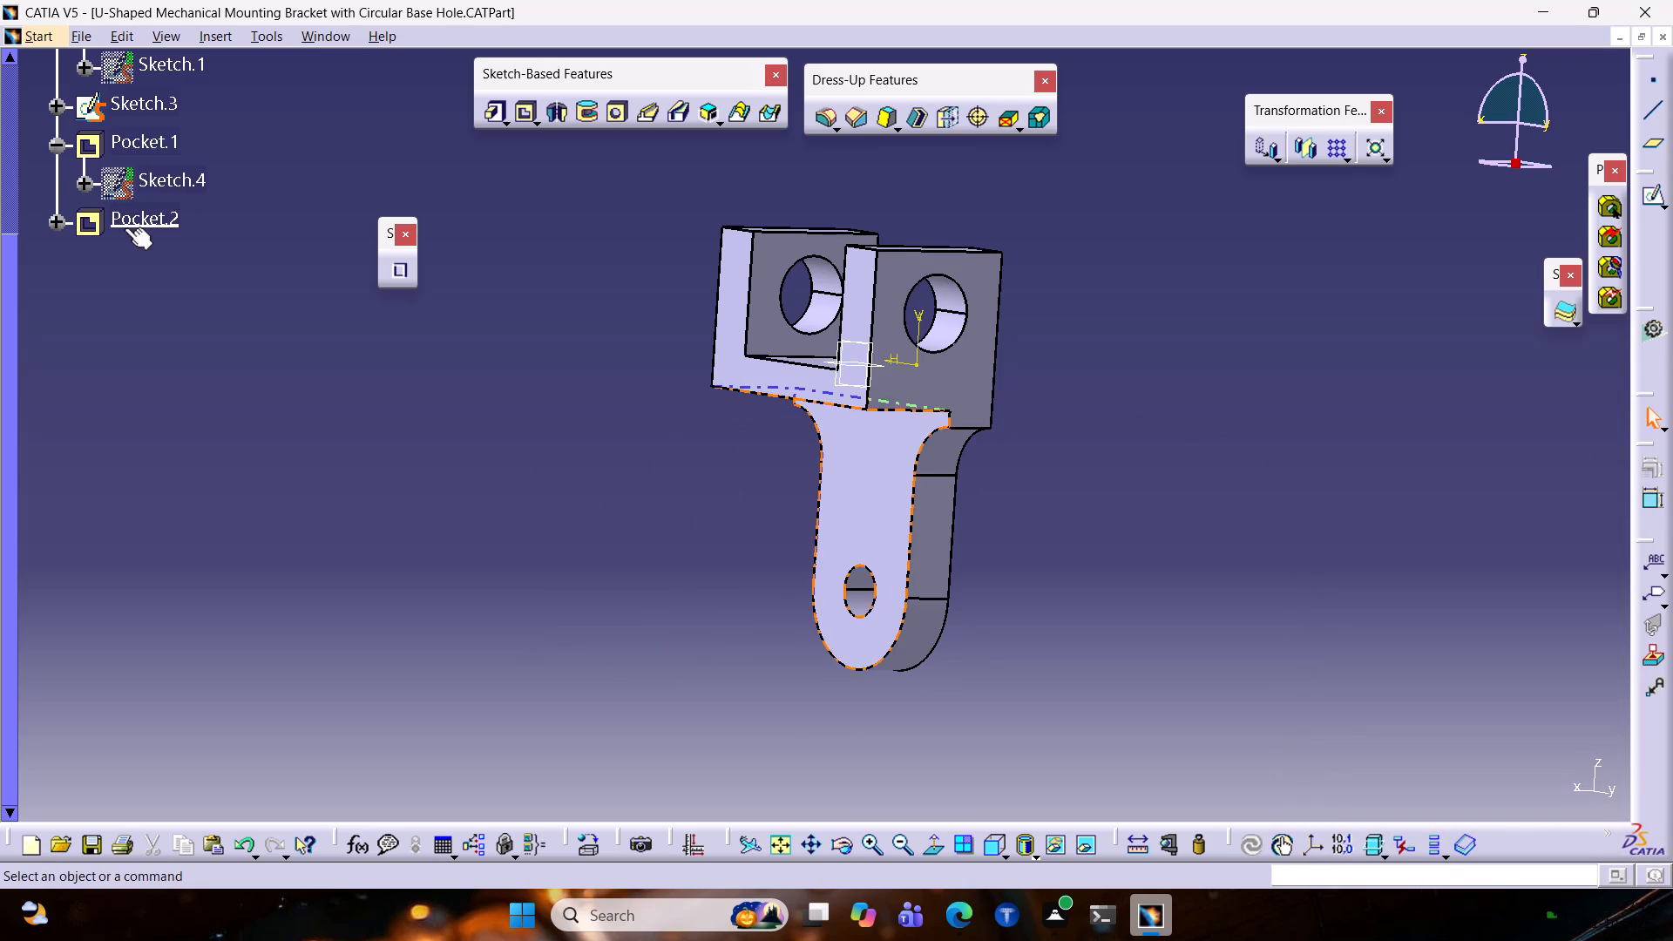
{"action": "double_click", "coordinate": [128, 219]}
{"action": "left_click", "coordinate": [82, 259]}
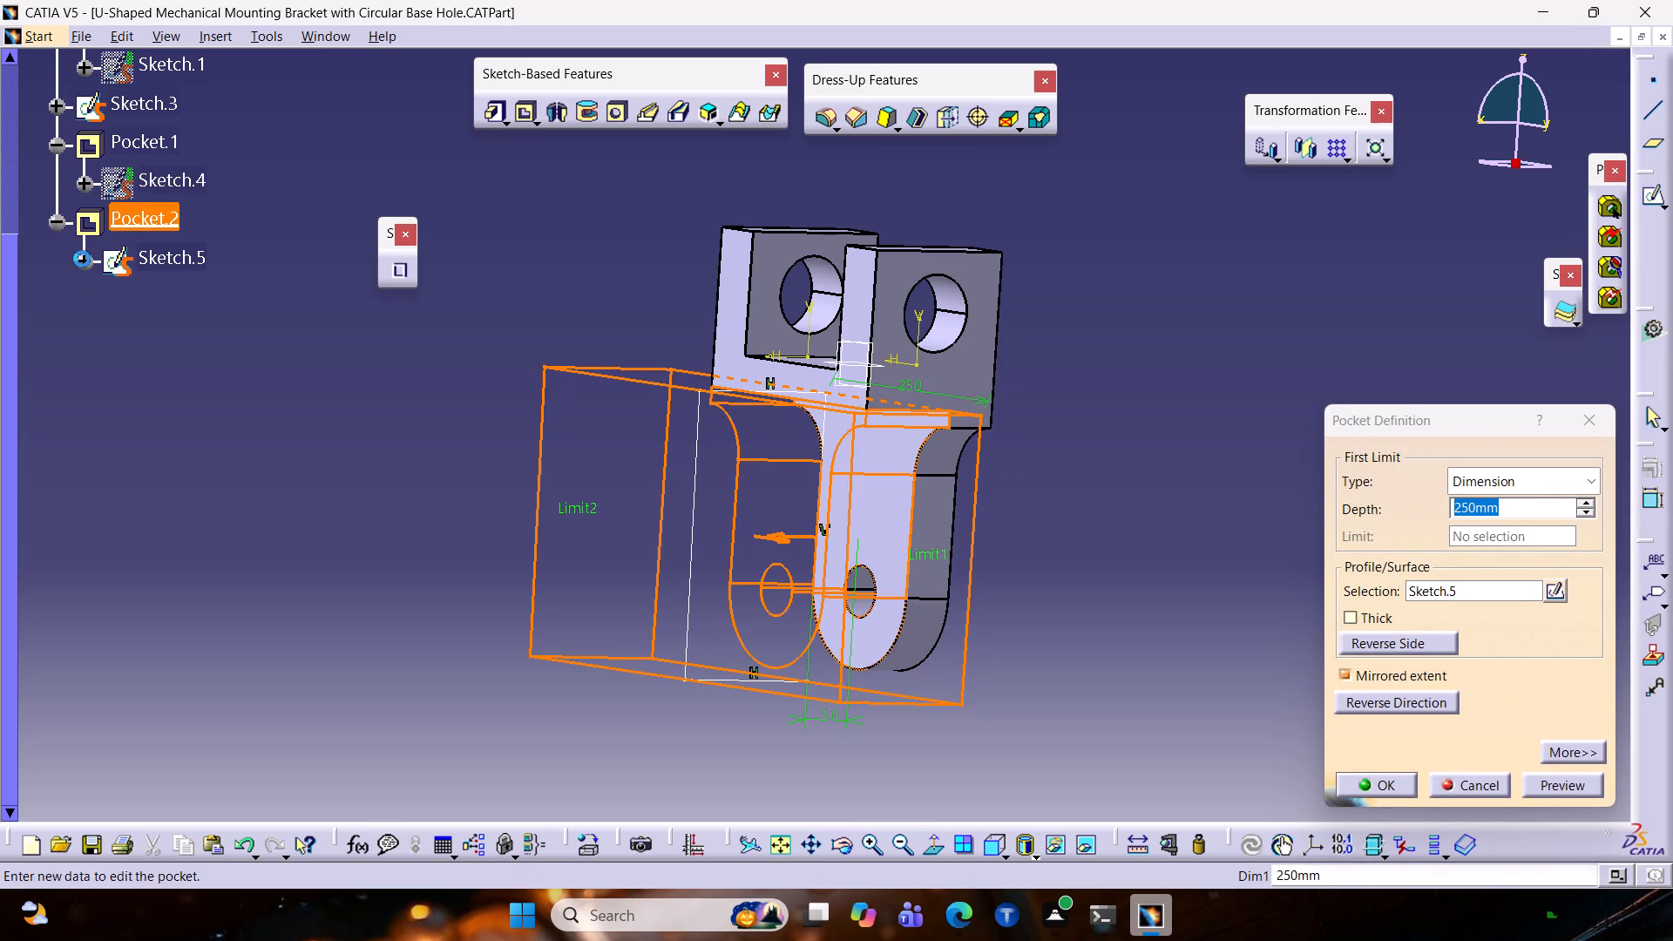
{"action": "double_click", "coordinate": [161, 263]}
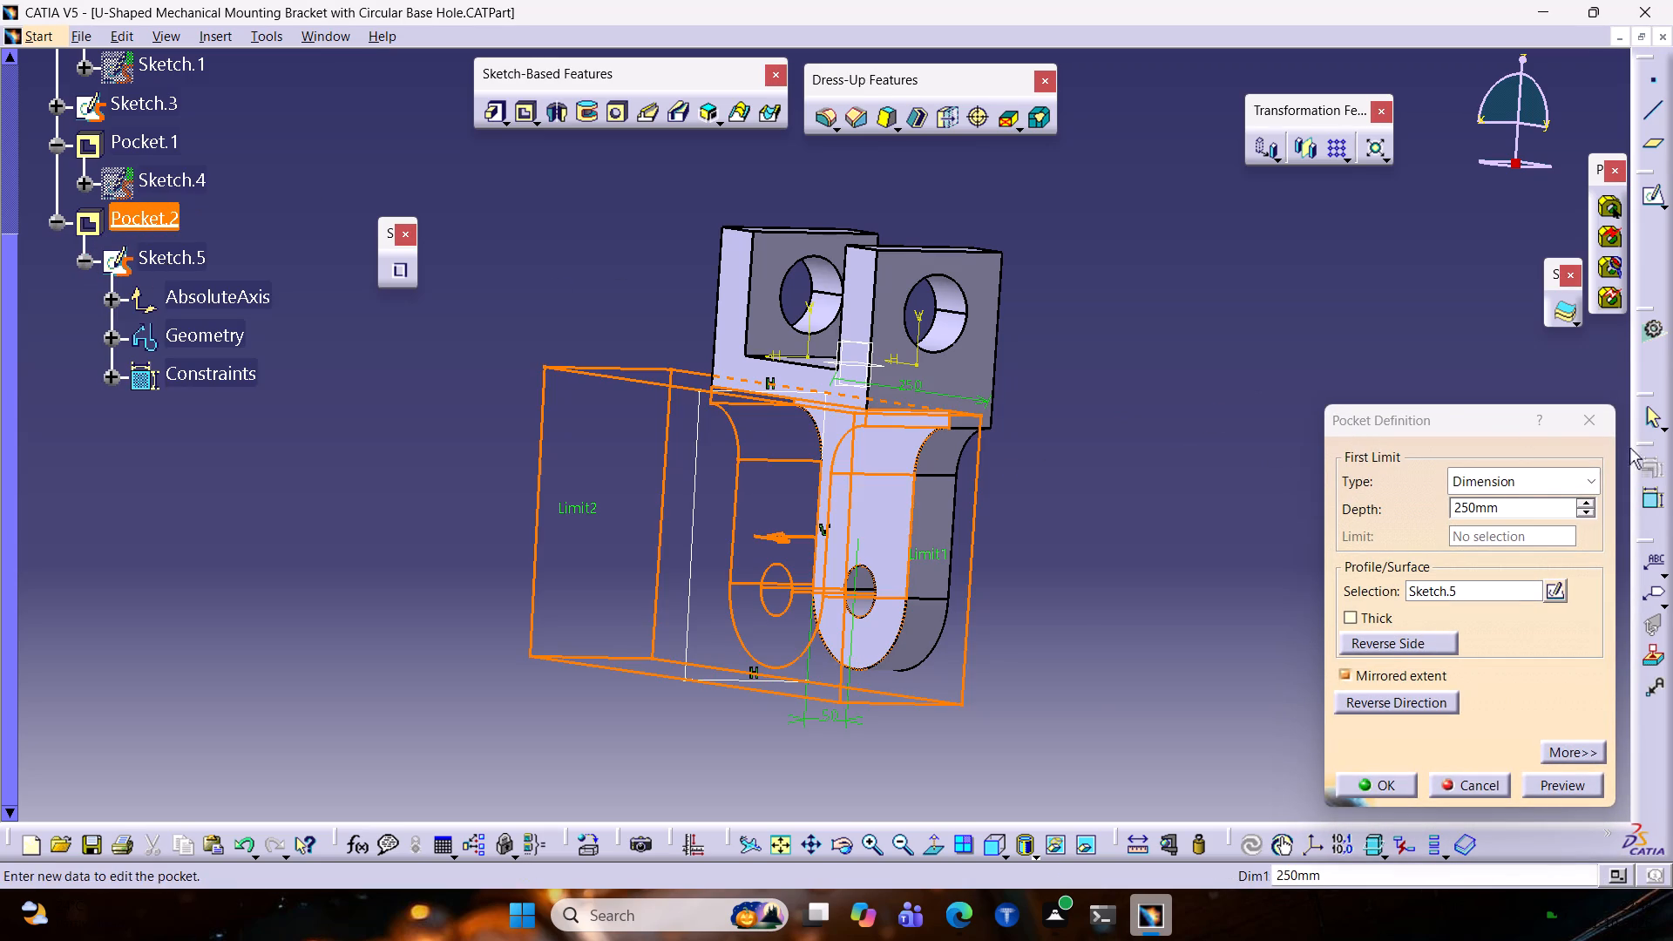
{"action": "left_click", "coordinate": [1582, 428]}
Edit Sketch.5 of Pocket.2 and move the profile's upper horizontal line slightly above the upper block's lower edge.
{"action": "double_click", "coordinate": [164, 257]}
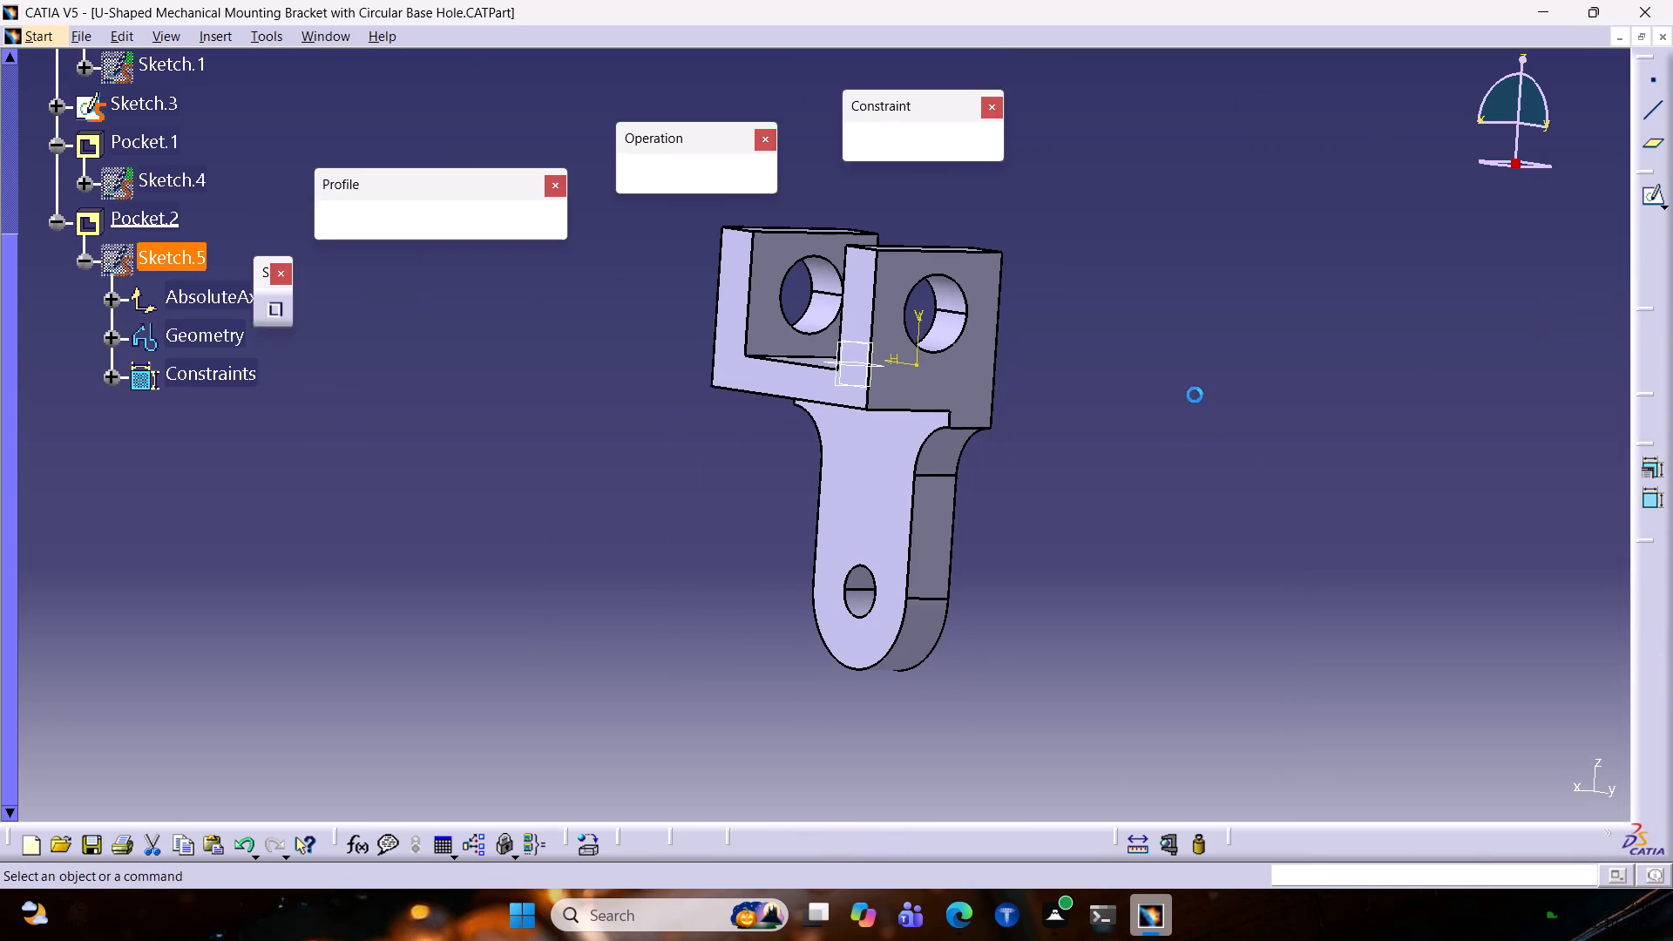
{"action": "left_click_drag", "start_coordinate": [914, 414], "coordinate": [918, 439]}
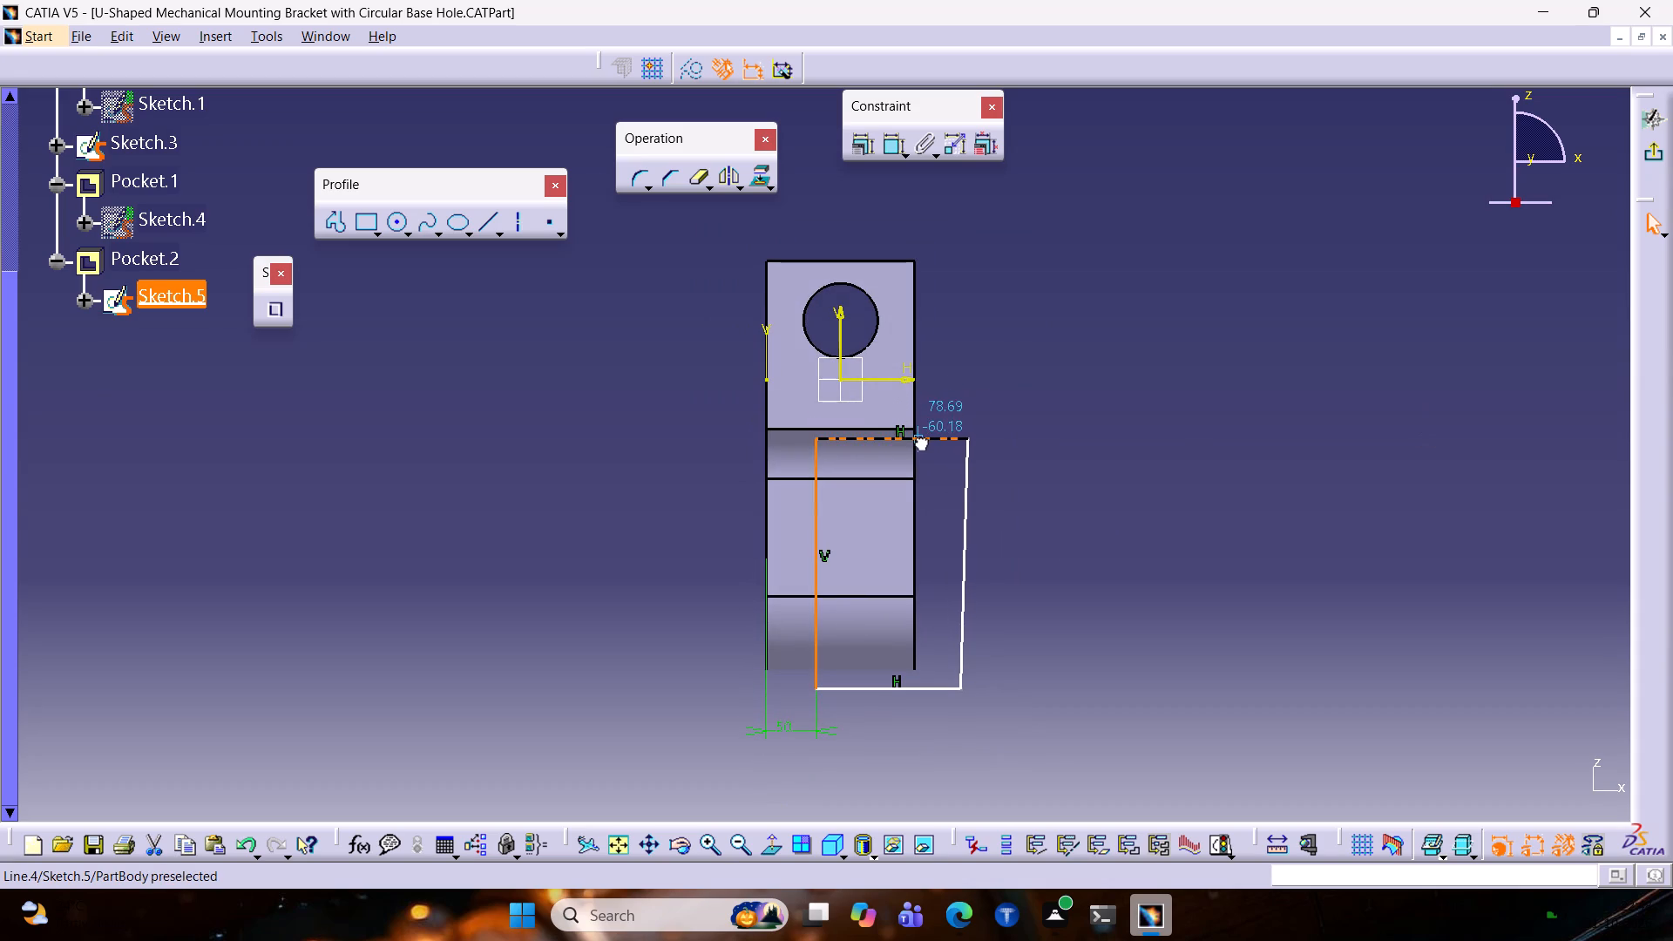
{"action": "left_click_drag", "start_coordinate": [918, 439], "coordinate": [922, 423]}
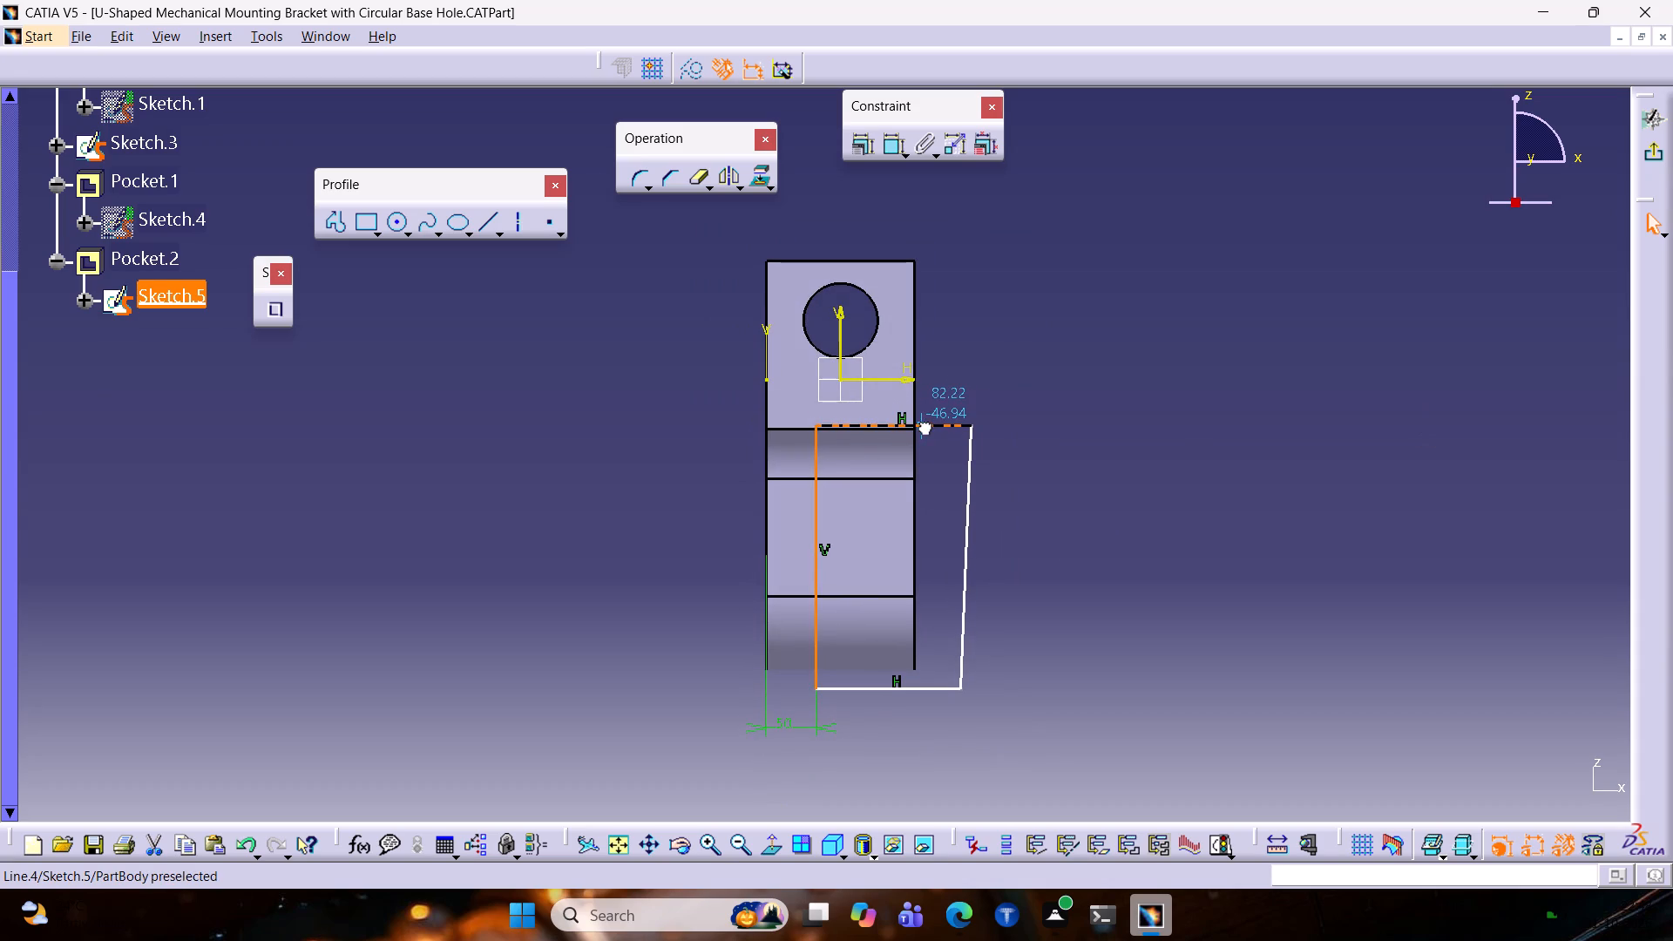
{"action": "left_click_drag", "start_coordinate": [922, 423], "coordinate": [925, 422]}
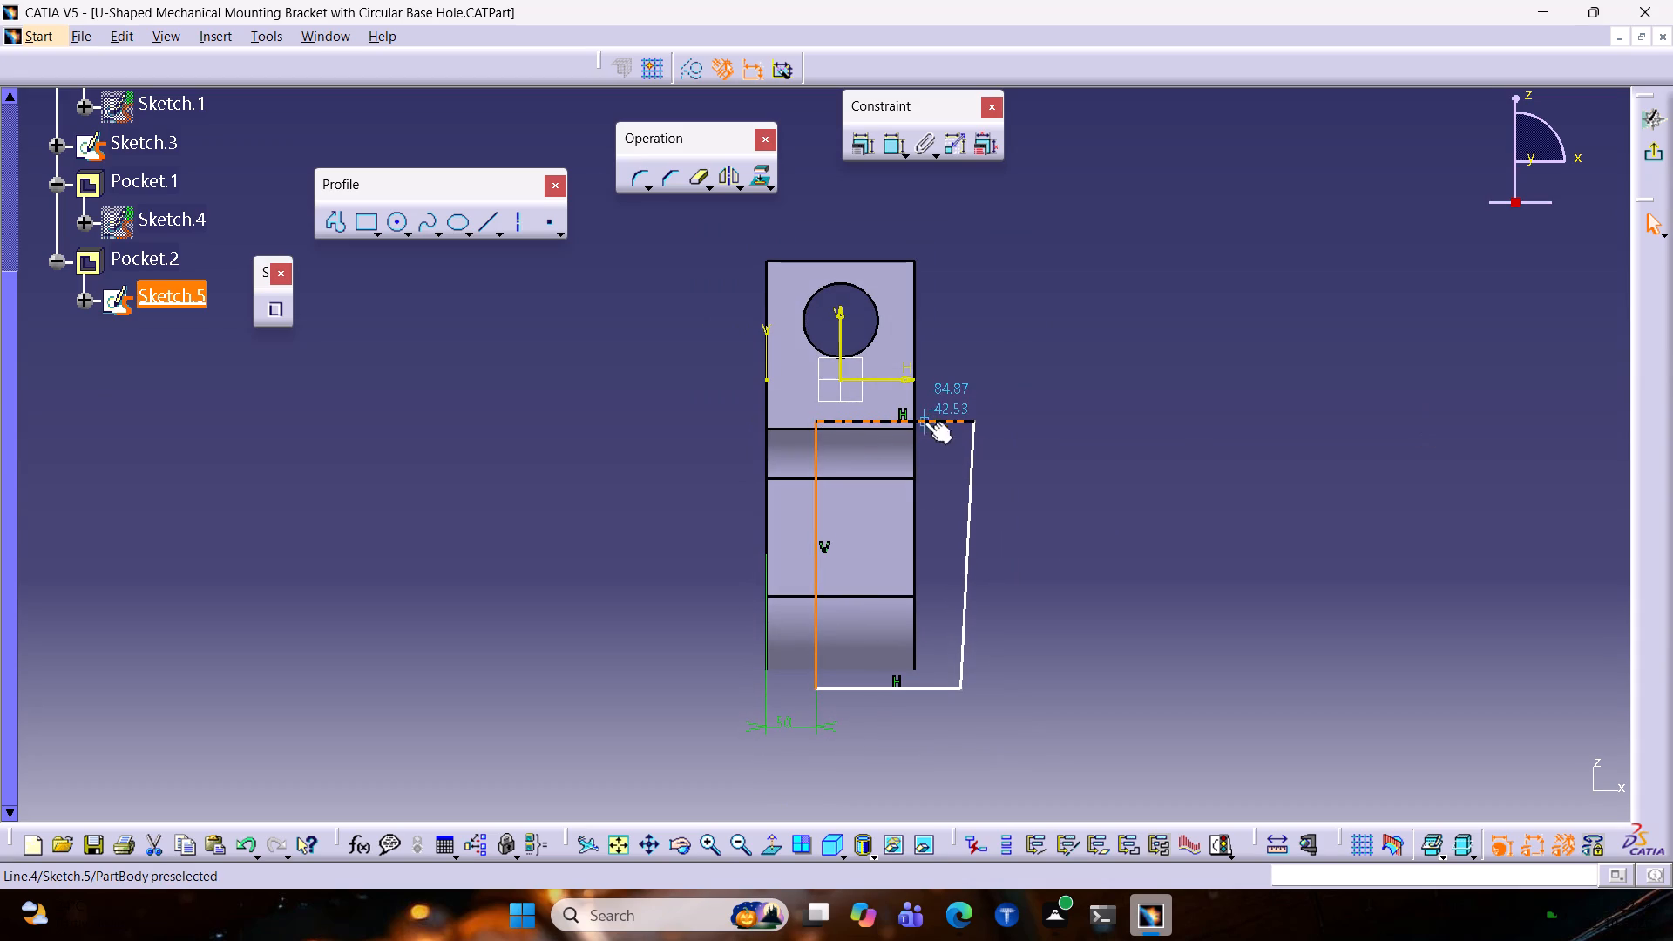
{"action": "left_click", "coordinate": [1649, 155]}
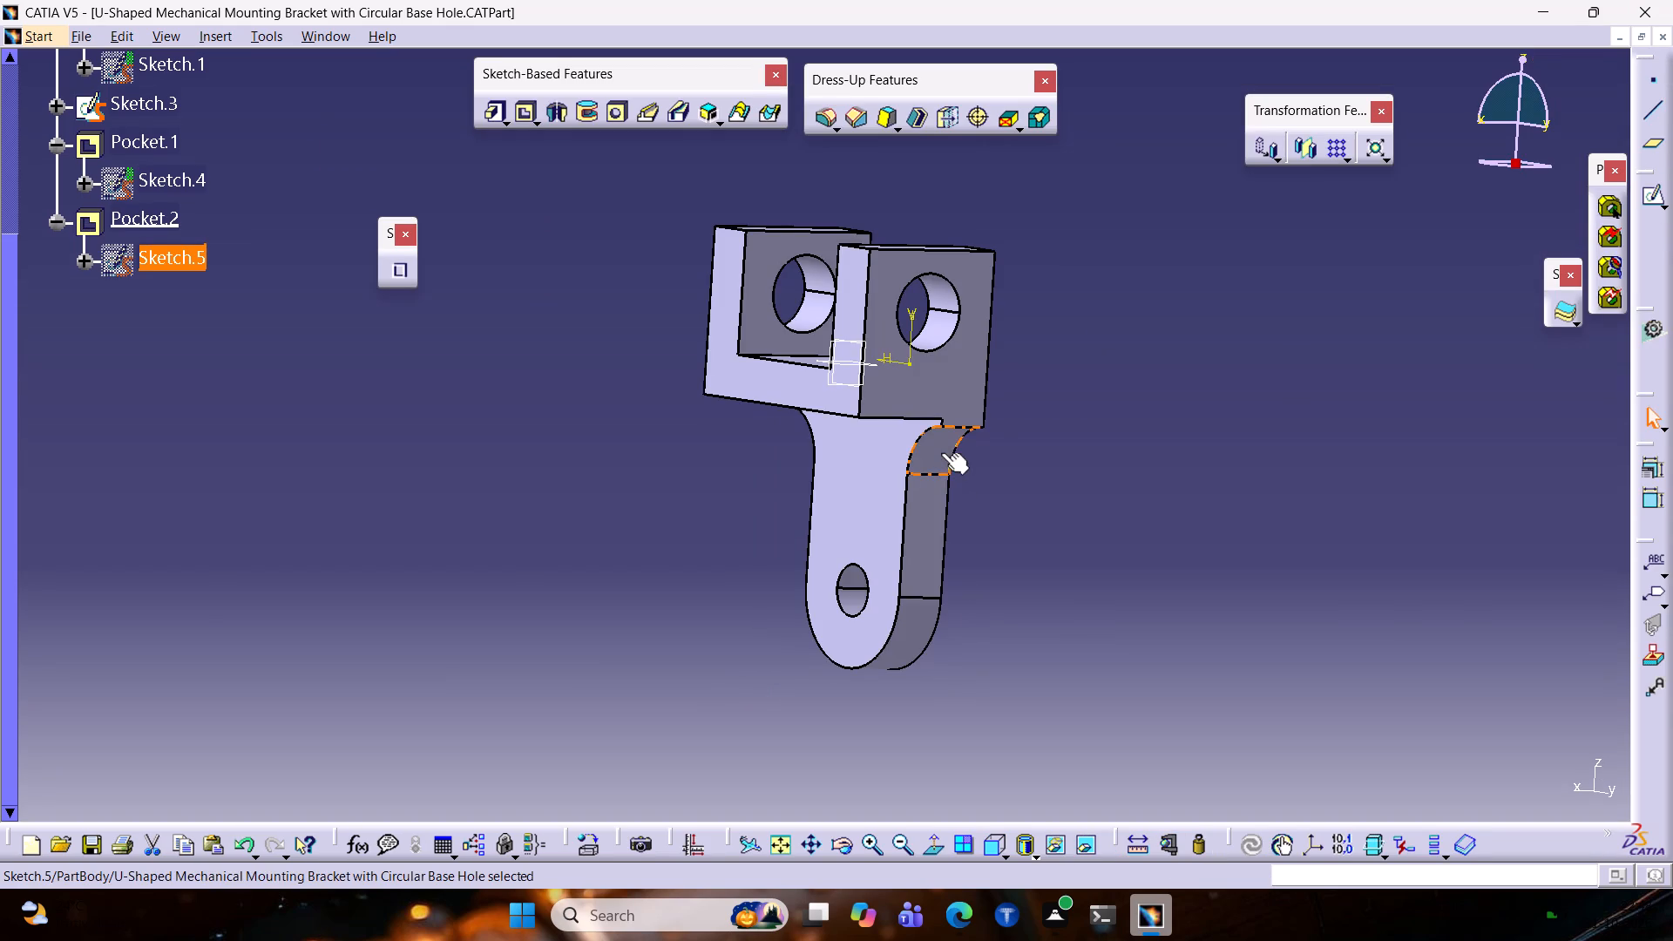
Measure the distance between the top and lower edges of the upper block's side face.
{"action": "middle_click_drag", "start_coordinate": [1188, 480], "coordinate": [1026, 477]}
{"action": "left_click", "coordinate": [1149, 845]}
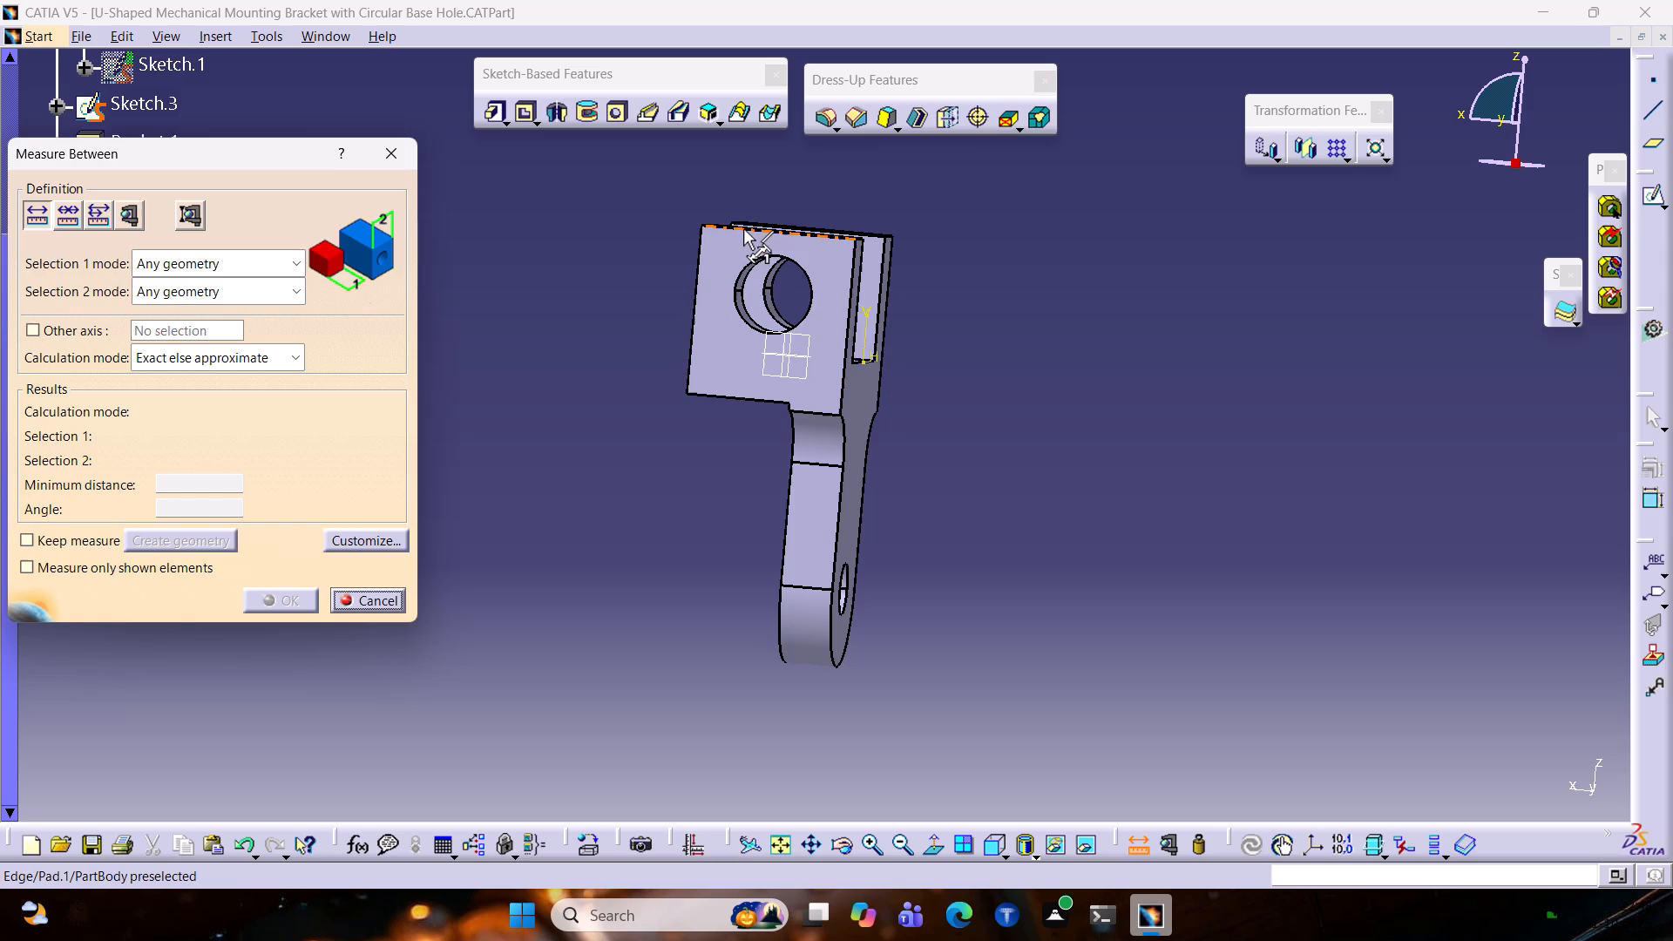
{"action": "left_click", "coordinate": [743, 229]}
{"action": "left_click", "coordinate": [712, 396]}
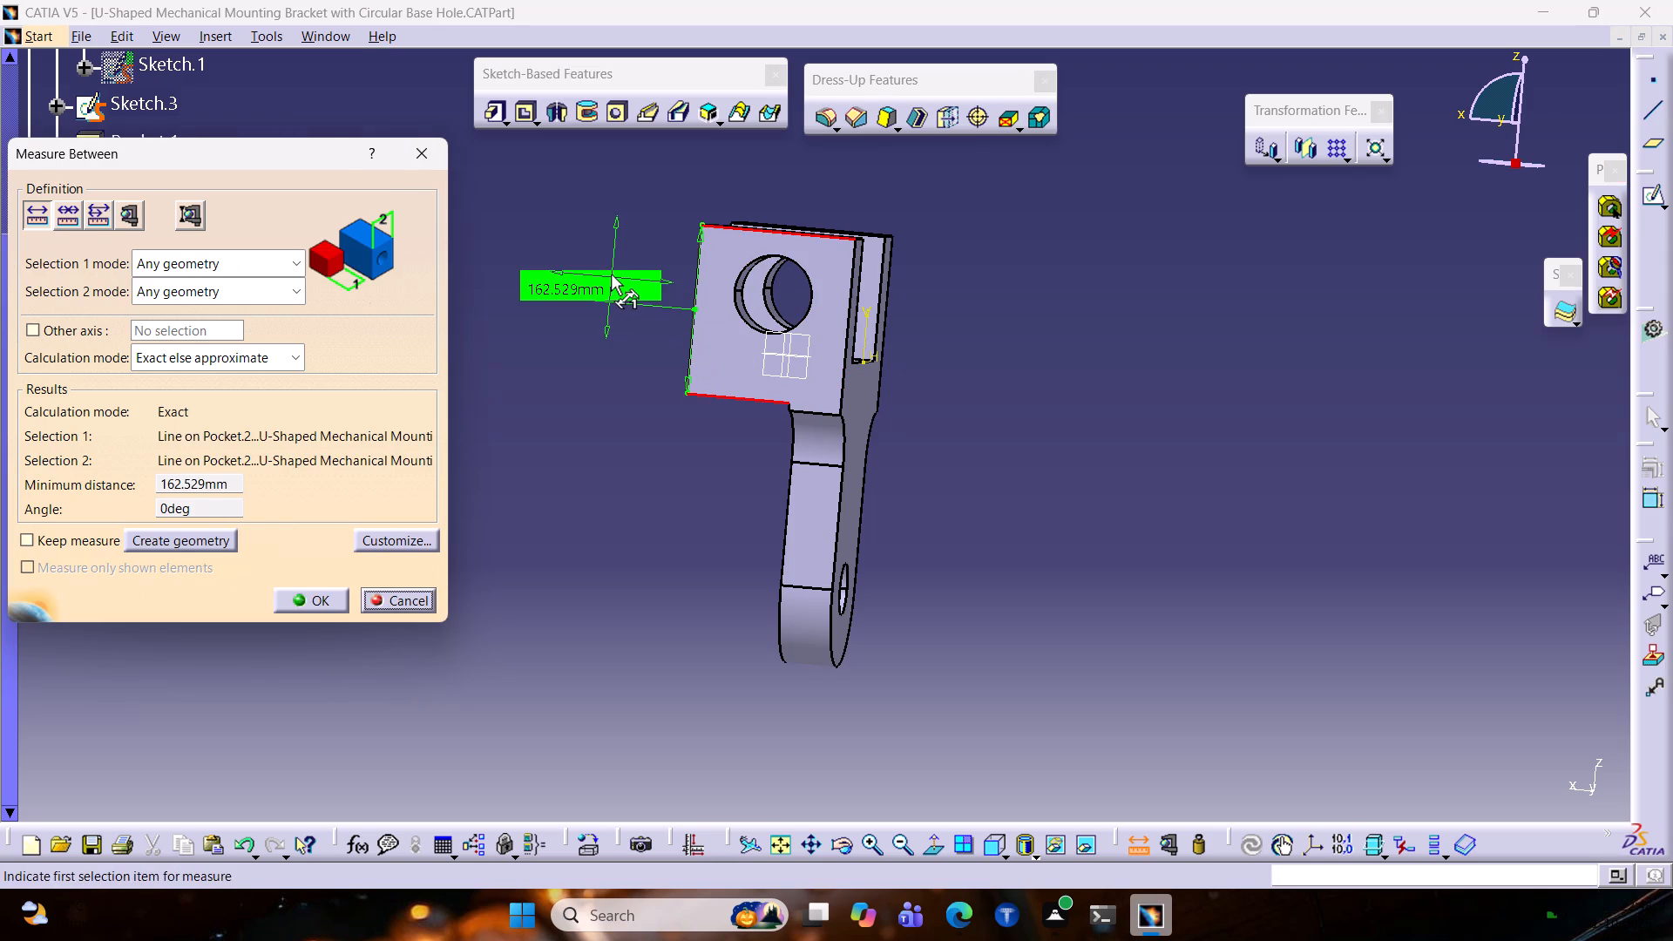
{"action": "key", "text": "Escape"}
{"action": "key", "text": "Escape"}
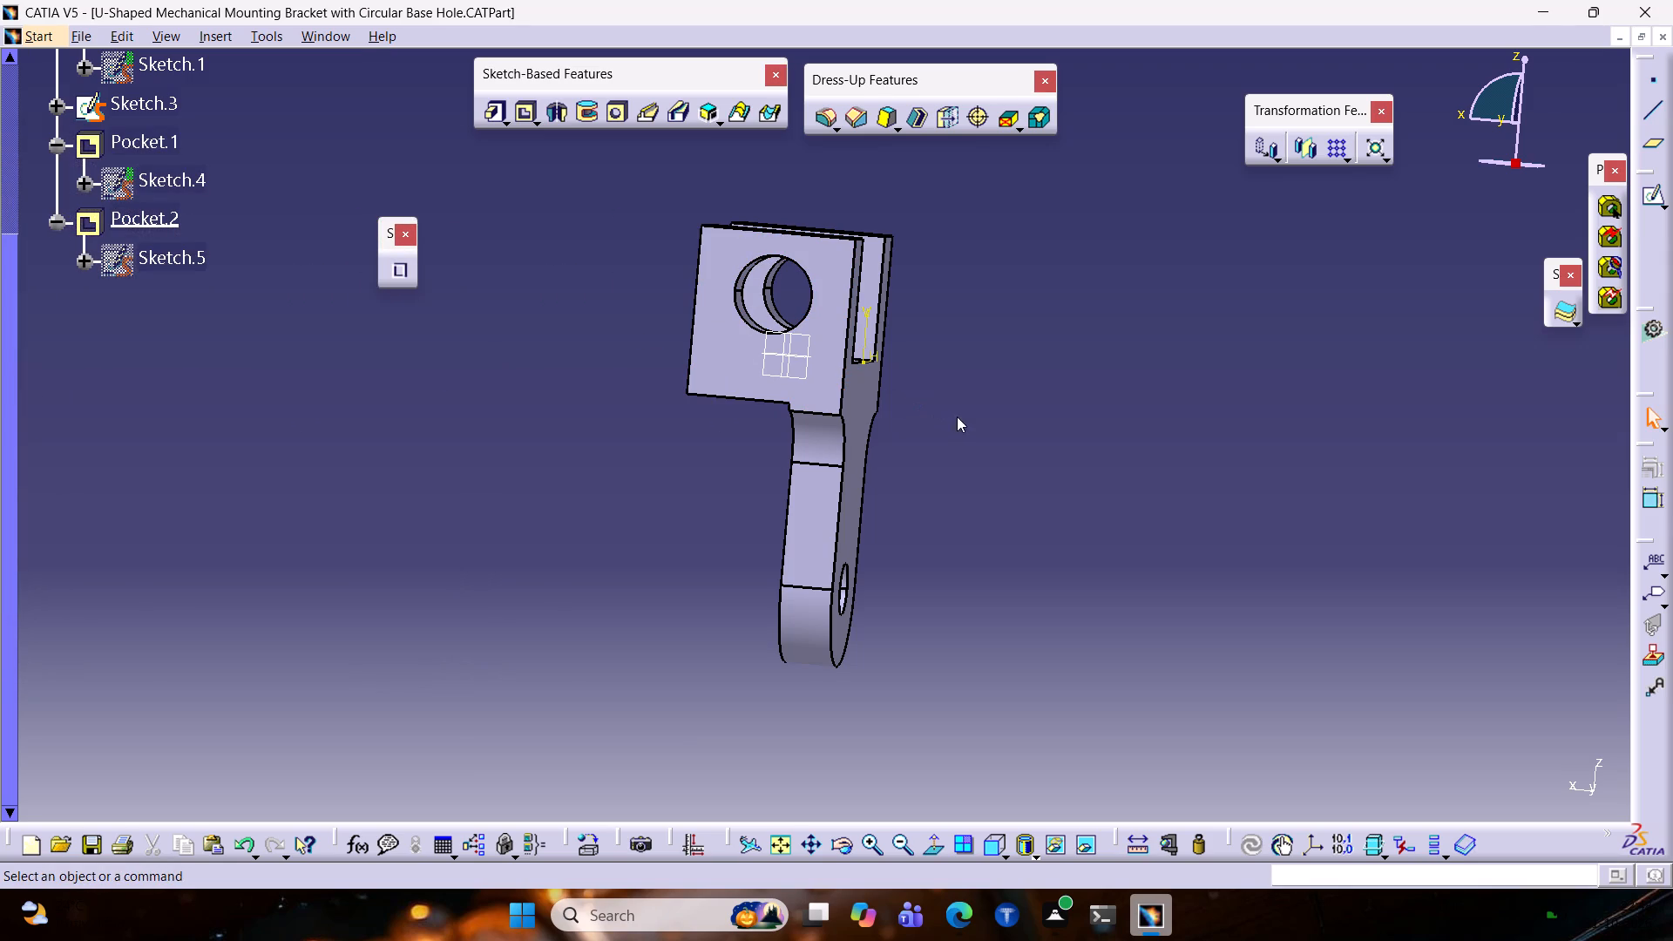
Edit Sketch.5 of Pocket.2 and make the profile's upper horizontal line coincident with the upper block's lower edge.
{"action": "middle_click_drag", "start_coordinate": [957, 416], "coordinate": [485, 376]}
{"action": "middle_click_drag", "start_coordinate": [947, 424], "coordinate": [646, 501]}
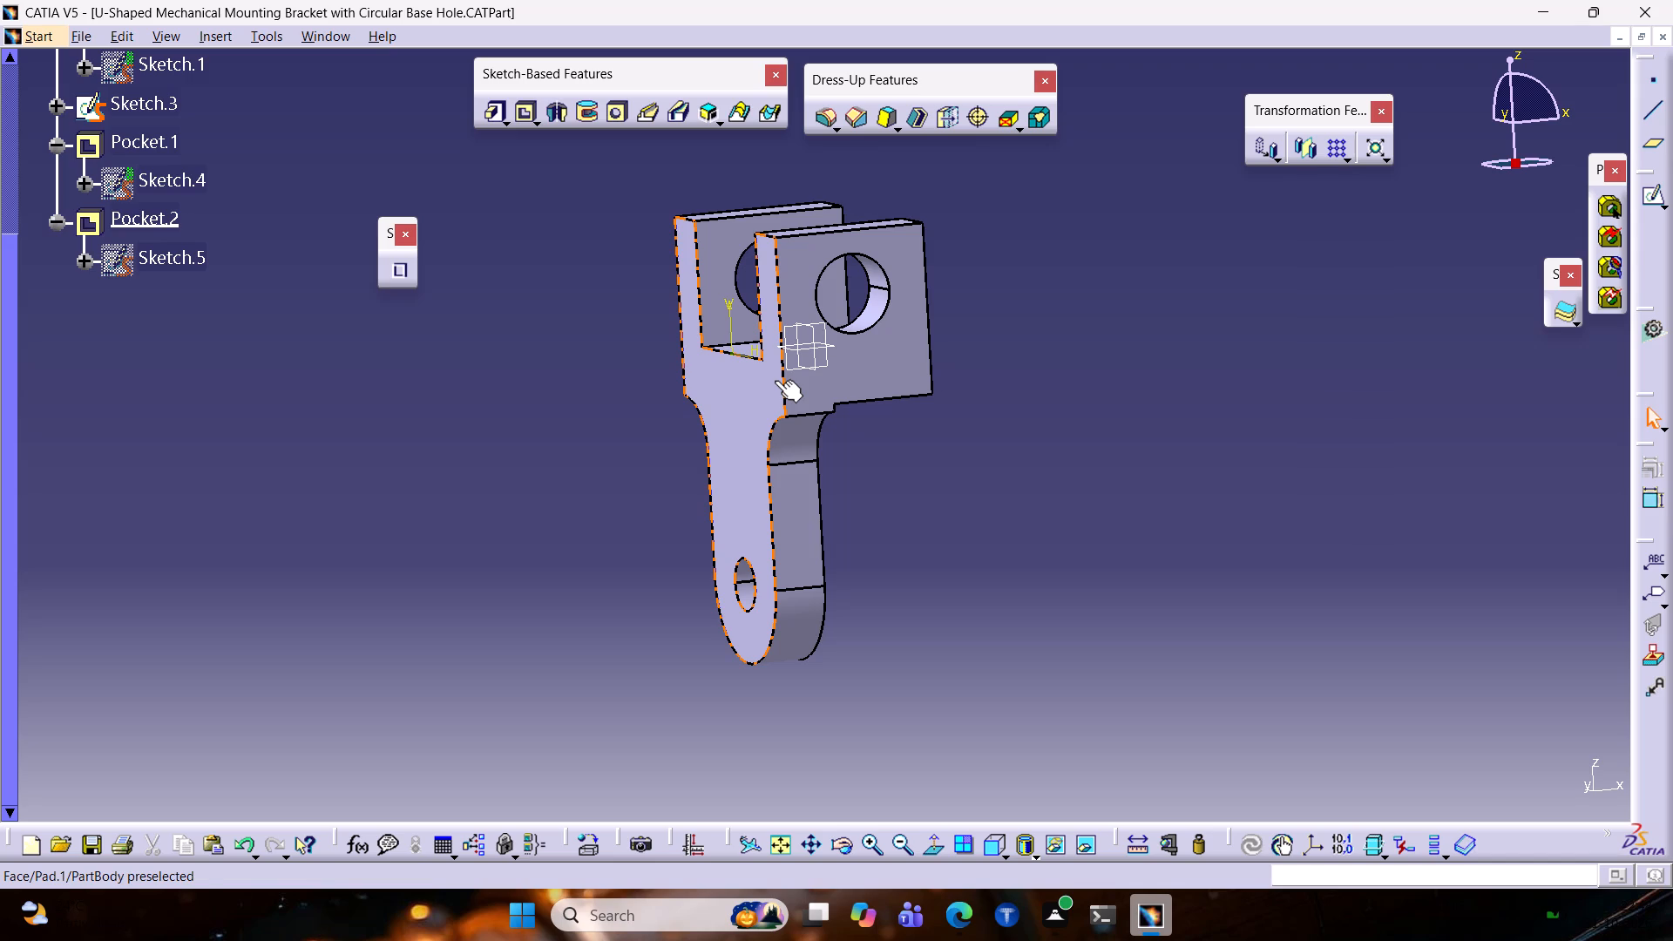
{"action": "double_click", "coordinate": [119, 246]}
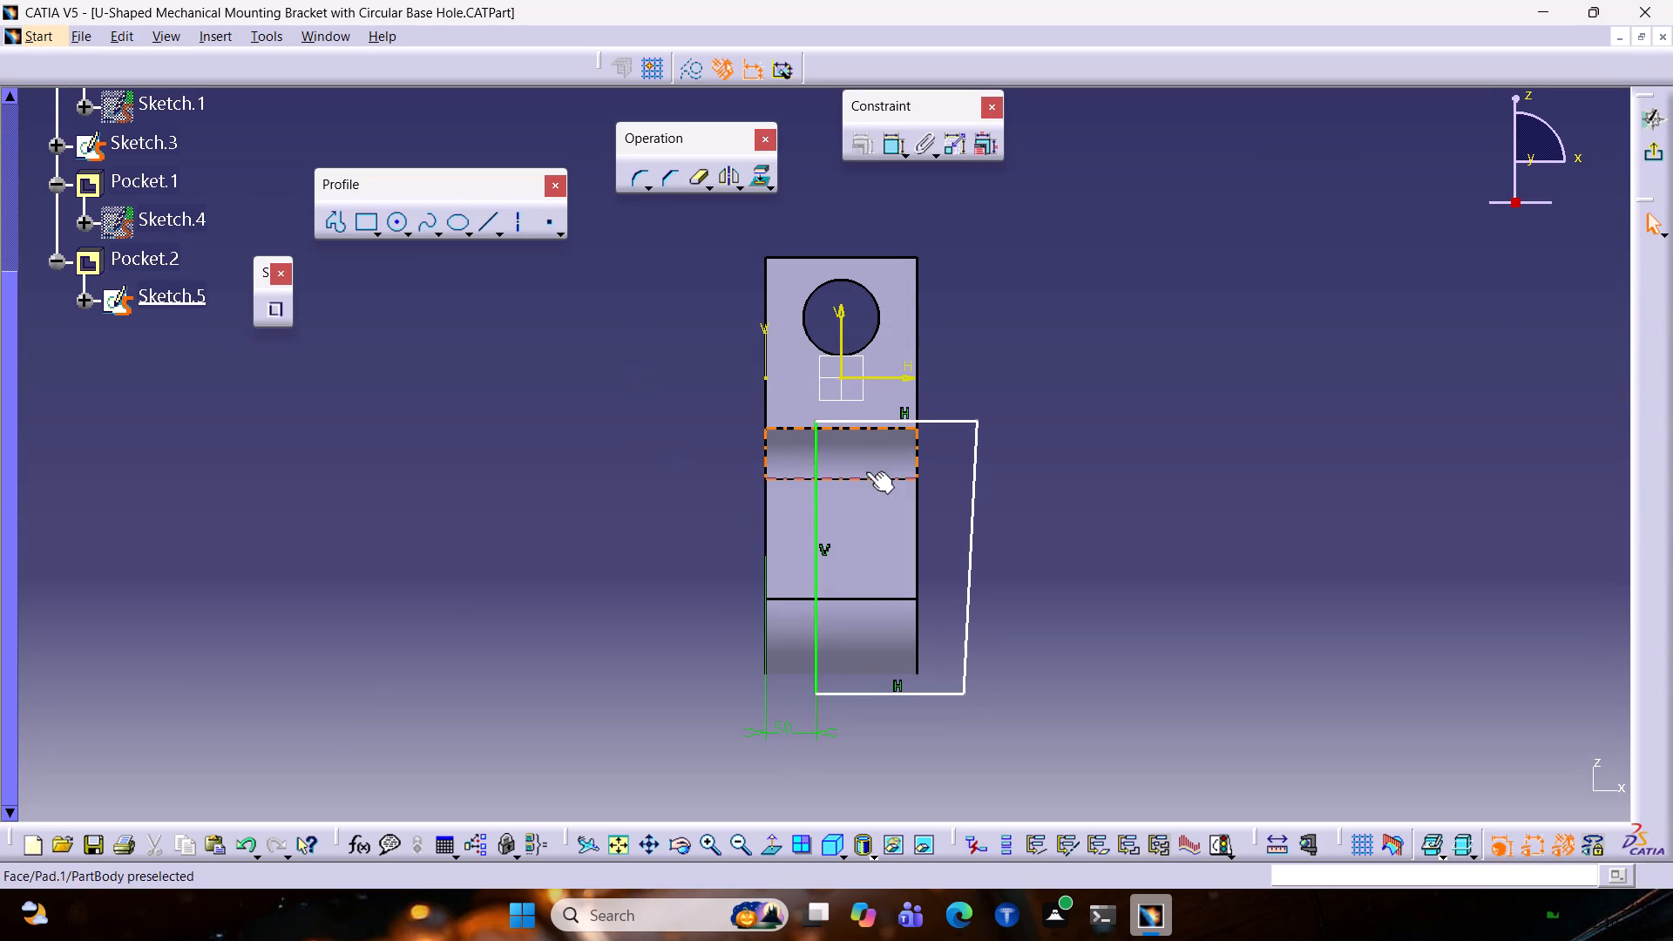
{"action": "left_click_drag", "start_coordinate": [848, 417], "coordinate": [832, 426]}
{"action": "left_click", "coordinate": [868, 428], "text": "ctrl"}
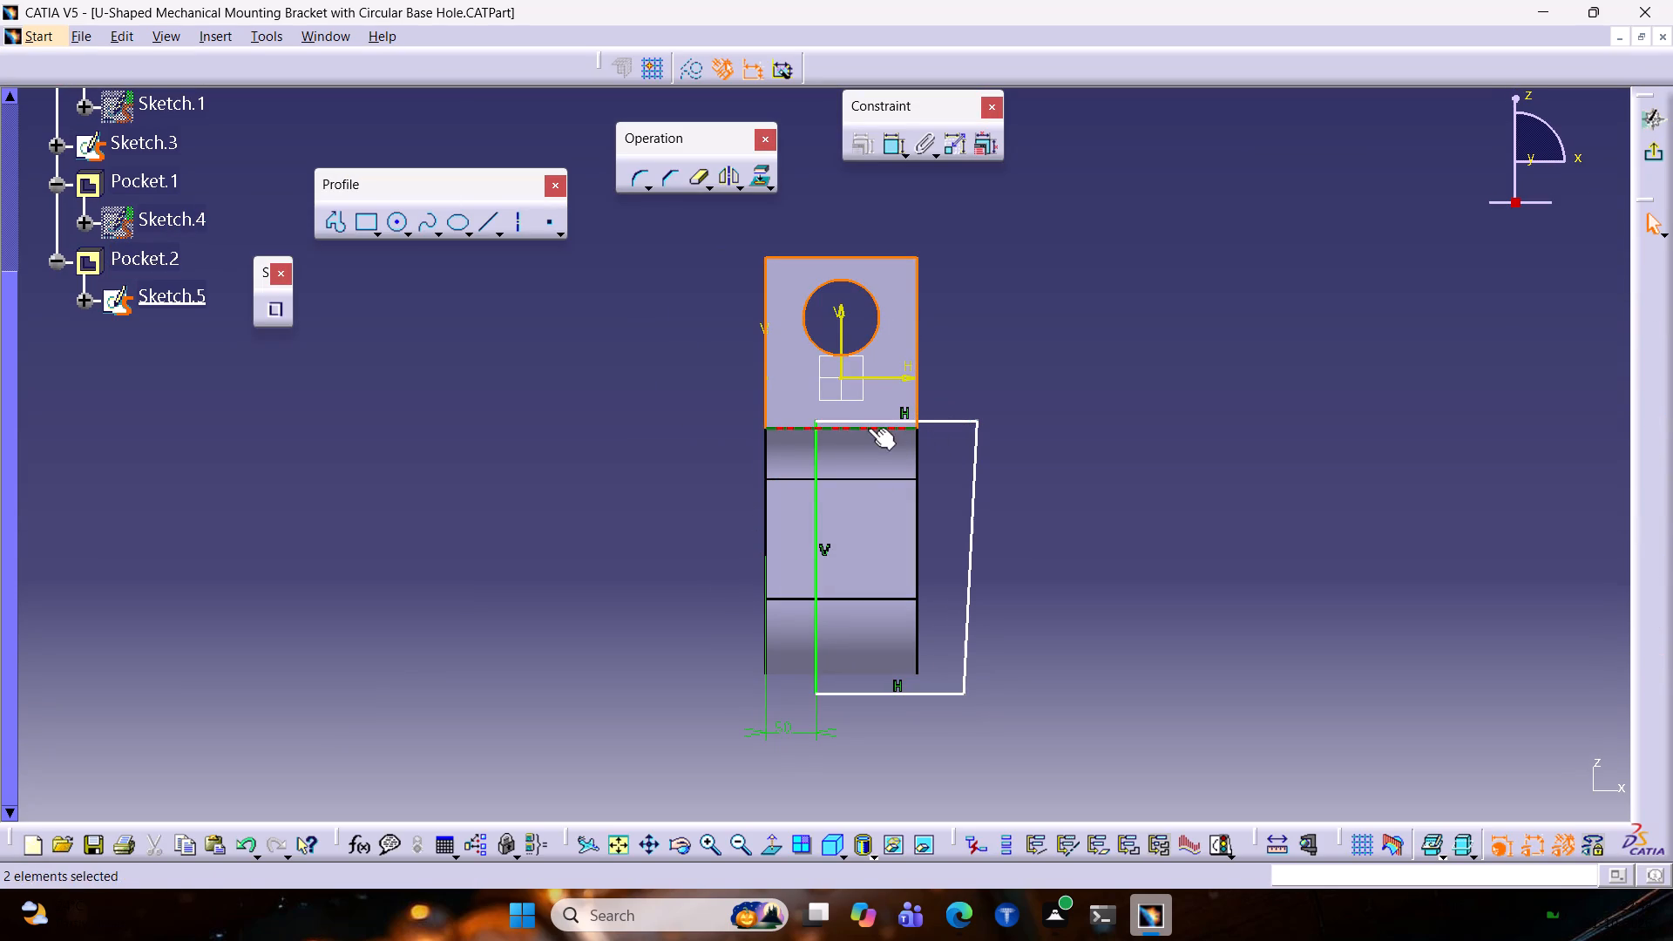
{"action": "left_click", "coordinate": [864, 421], "text": "ctrl"}
{"action": "left_click", "coordinate": [870, 154]}
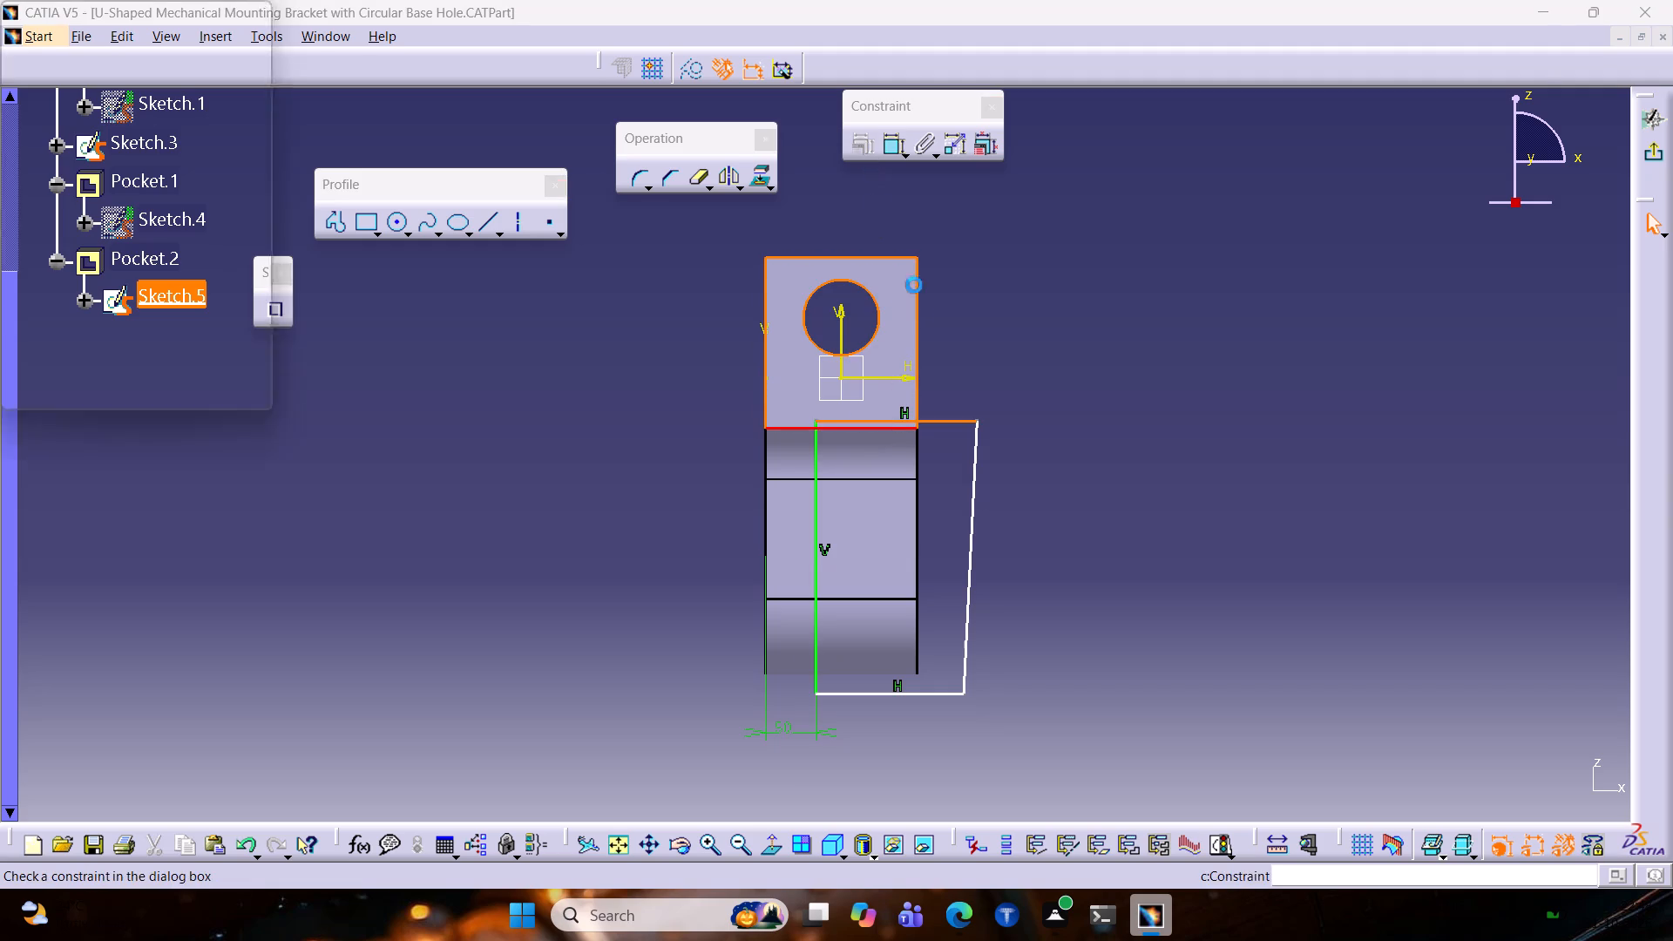
{"action": "left_click", "coordinate": [1551, 478]}
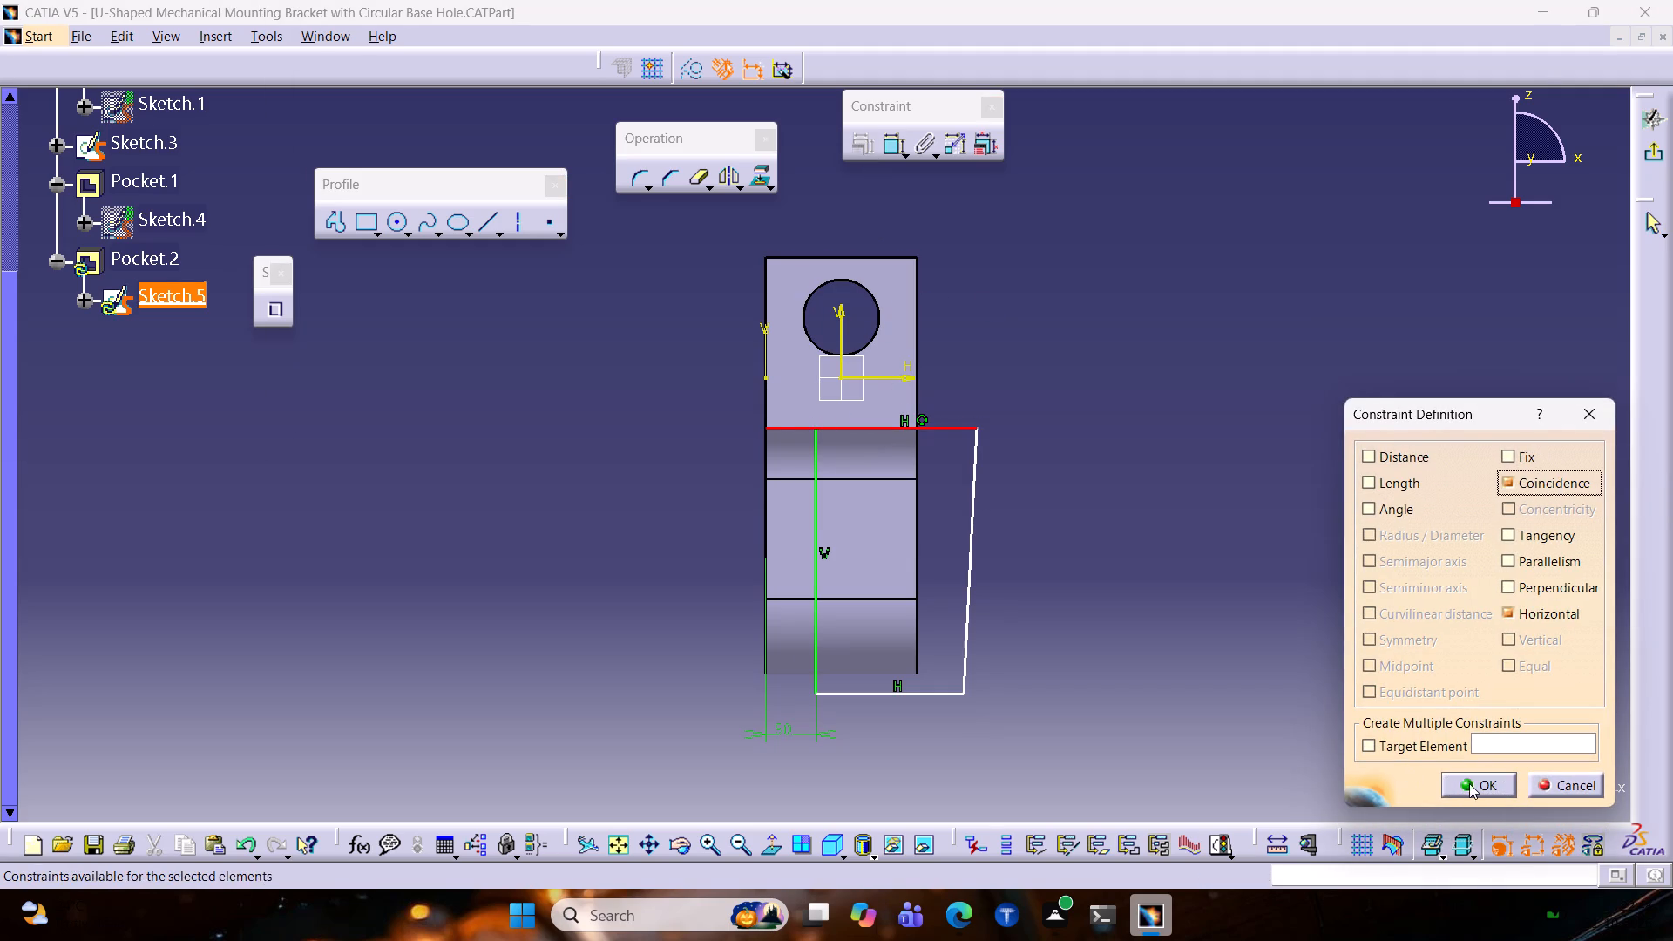
{"action": "left_click", "coordinate": [1473, 785]}
Move the slanted outer line of the pocket profile closer to the bracket, keeping it outside the body, and exit the sketch.
{"action": "left_click_drag", "start_coordinate": [978, 455], "coordinate": [952, 457]}
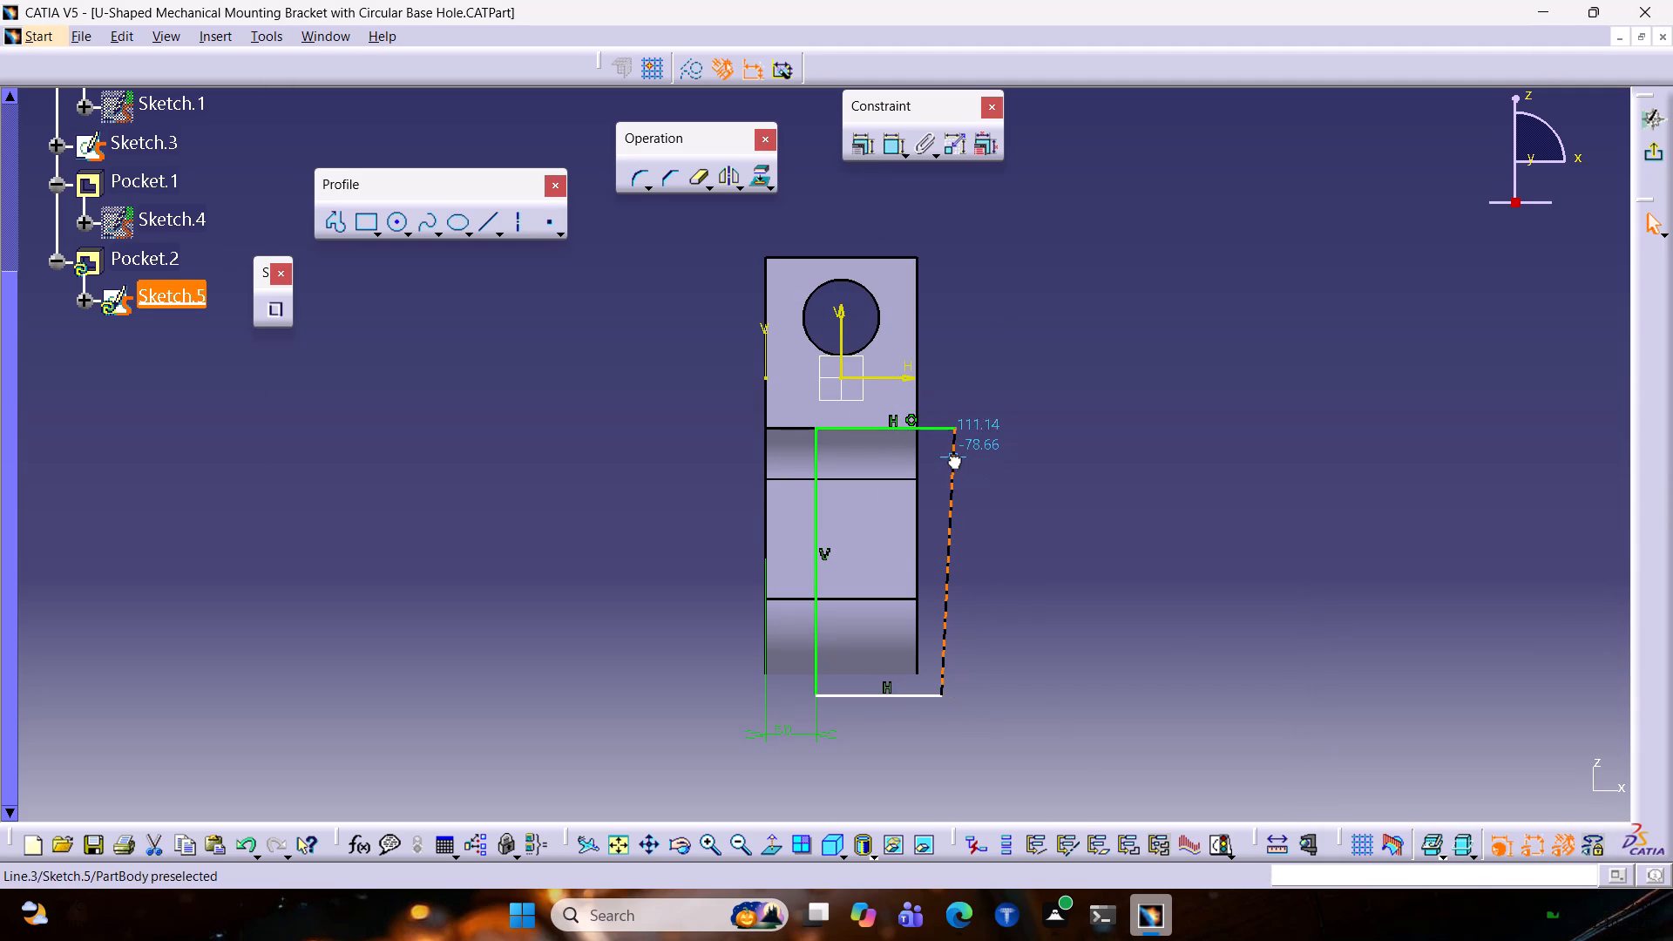
{"action": "left_click_drag", "start_coordinate": [952, 457], "coordinate": [941, 458]}
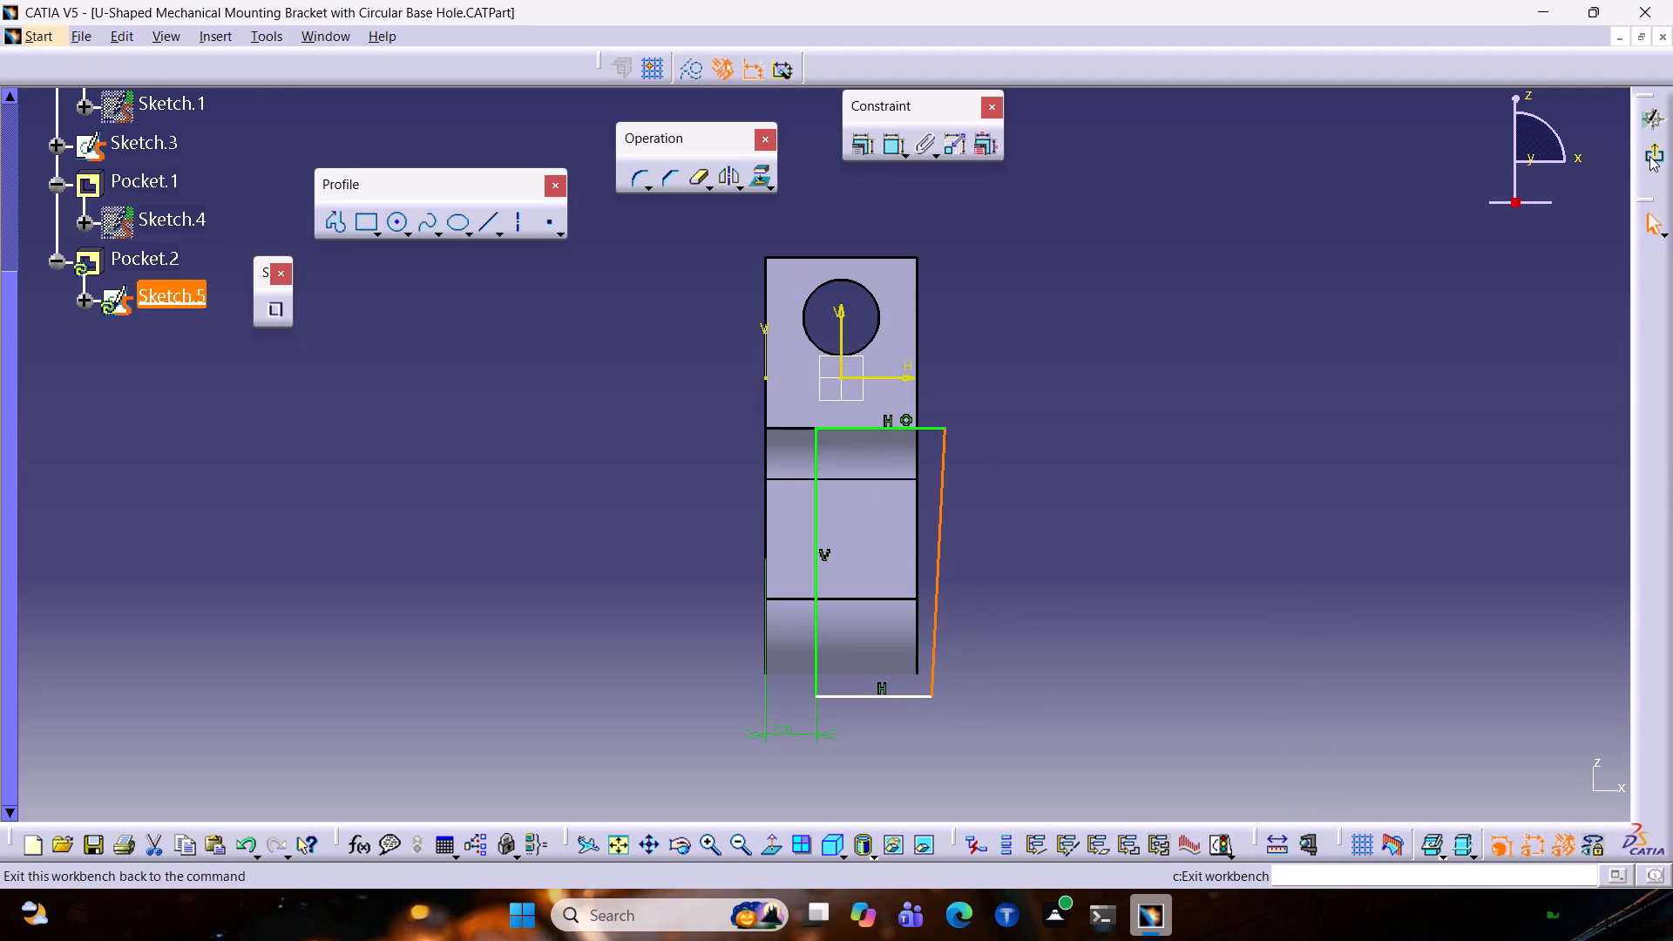
{"action": "left_click", "coordinate": [1649, 156]}
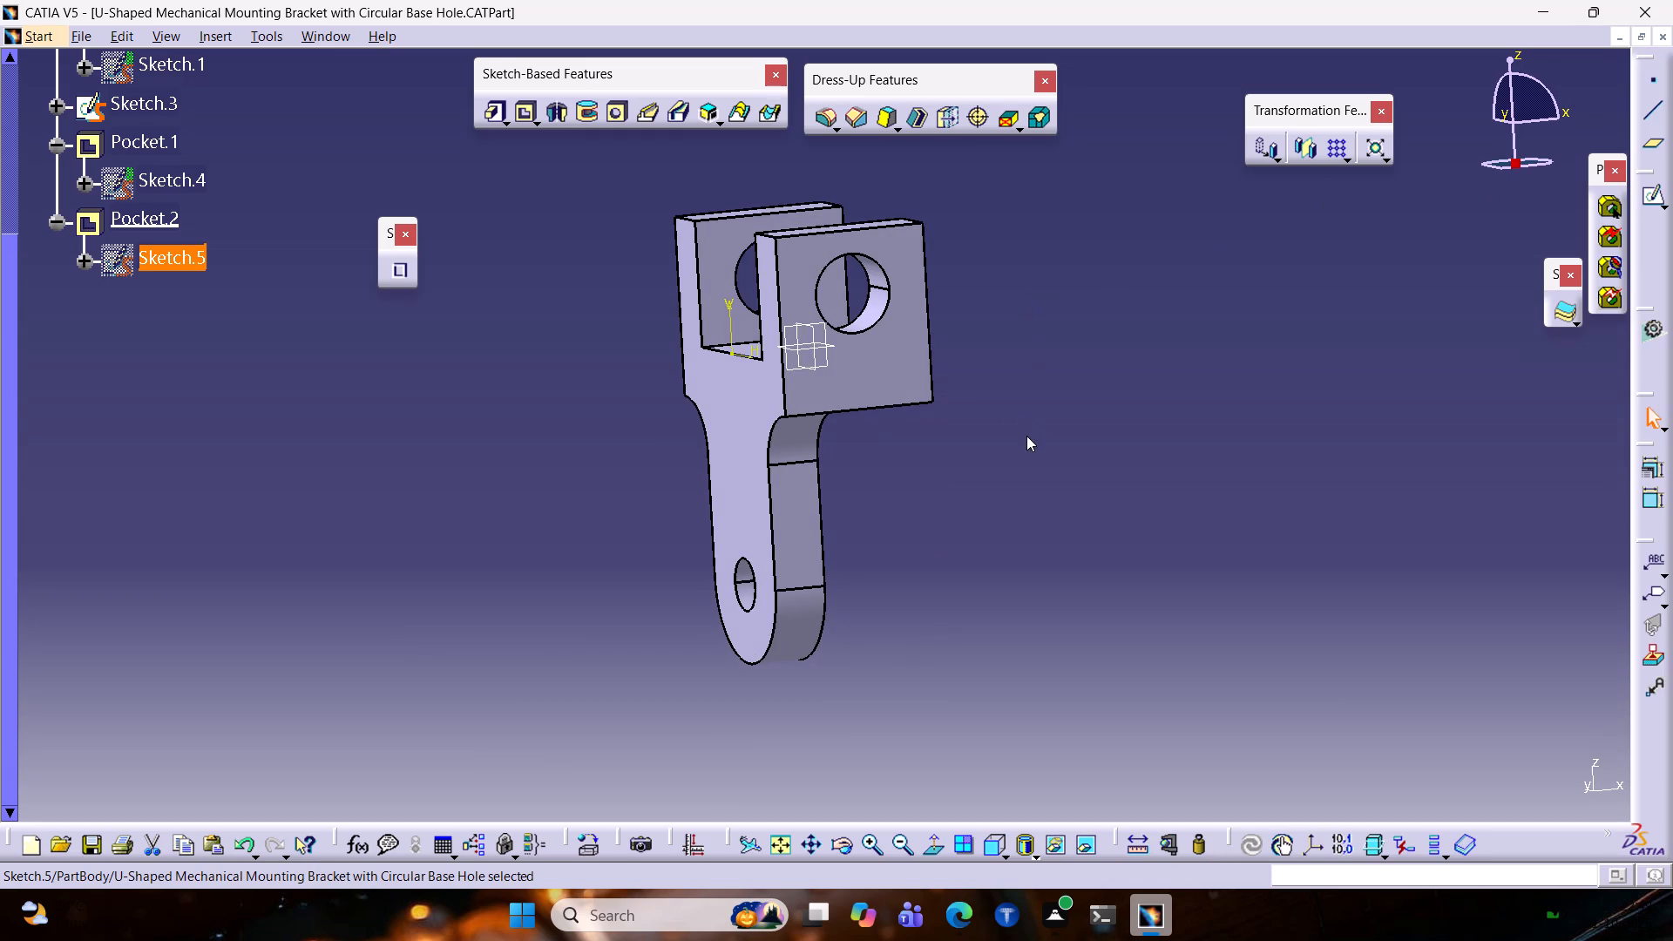
Inspect the updated bracket from several sides, then measure from the U-slot's bottom edge to the upper block's lower edge in front view.
{"action": "middle_click_drag", "start_coordinate": [1026, 436], "coordinate": [601, 379]}
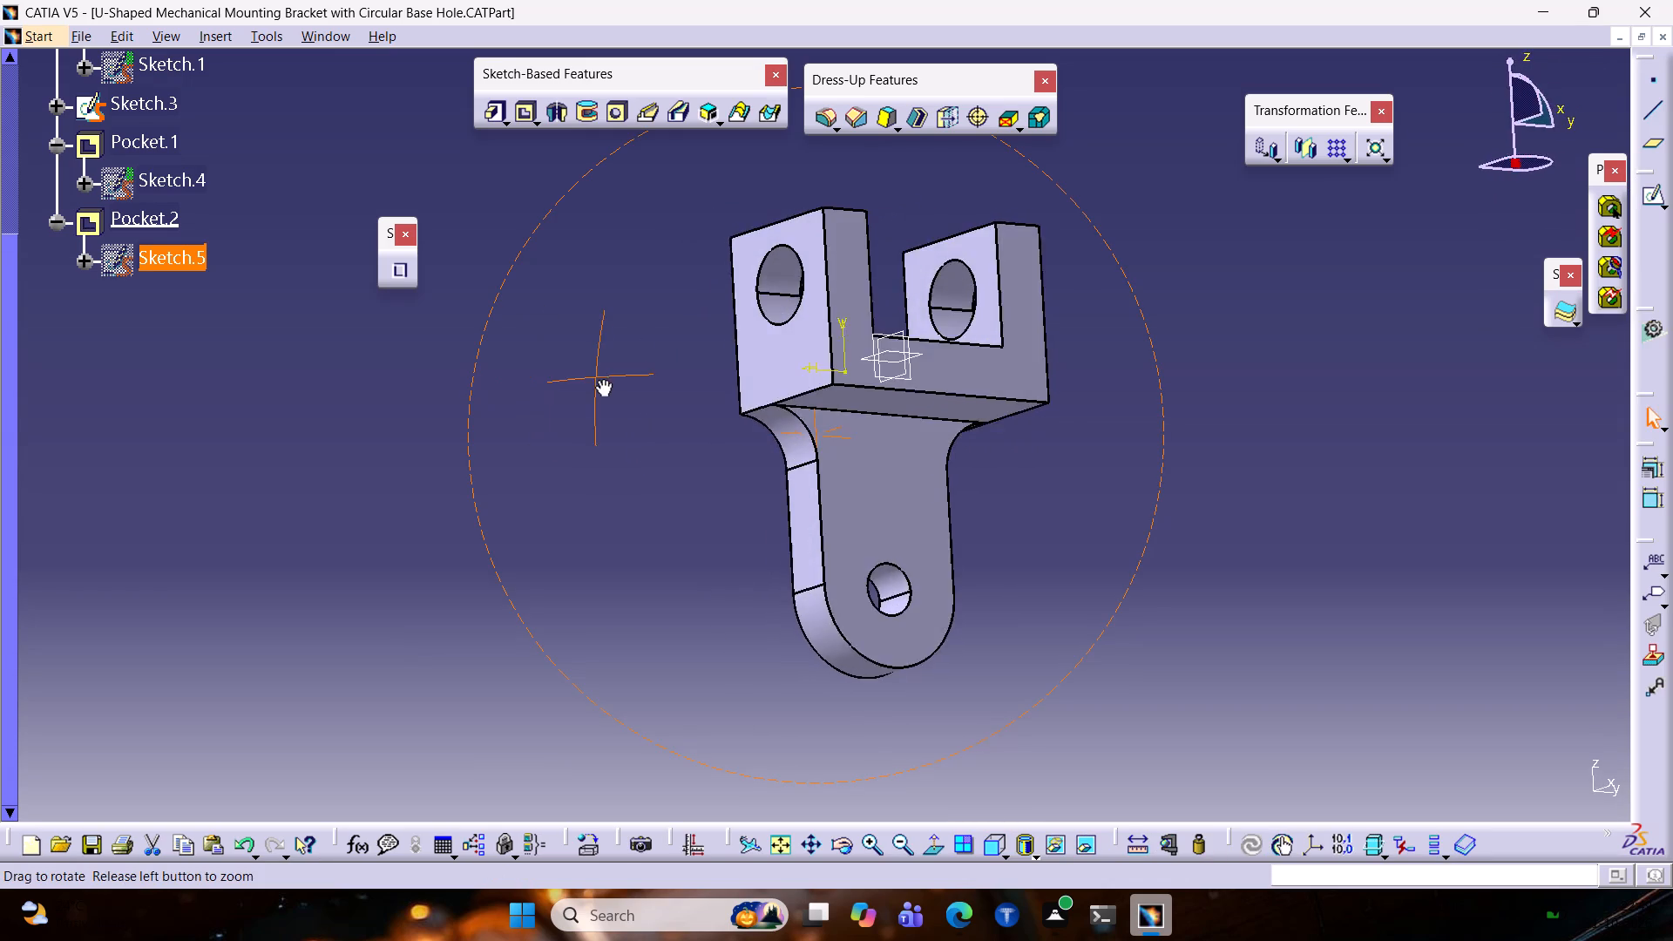
{"action": "middle_click_drag", "start_coordinate": [601, 379], "coordinate": [550, 362]}
{"action": "middle_click_drag", "start_coordinate": [1147, 400], "coordinate": [735, 372]}
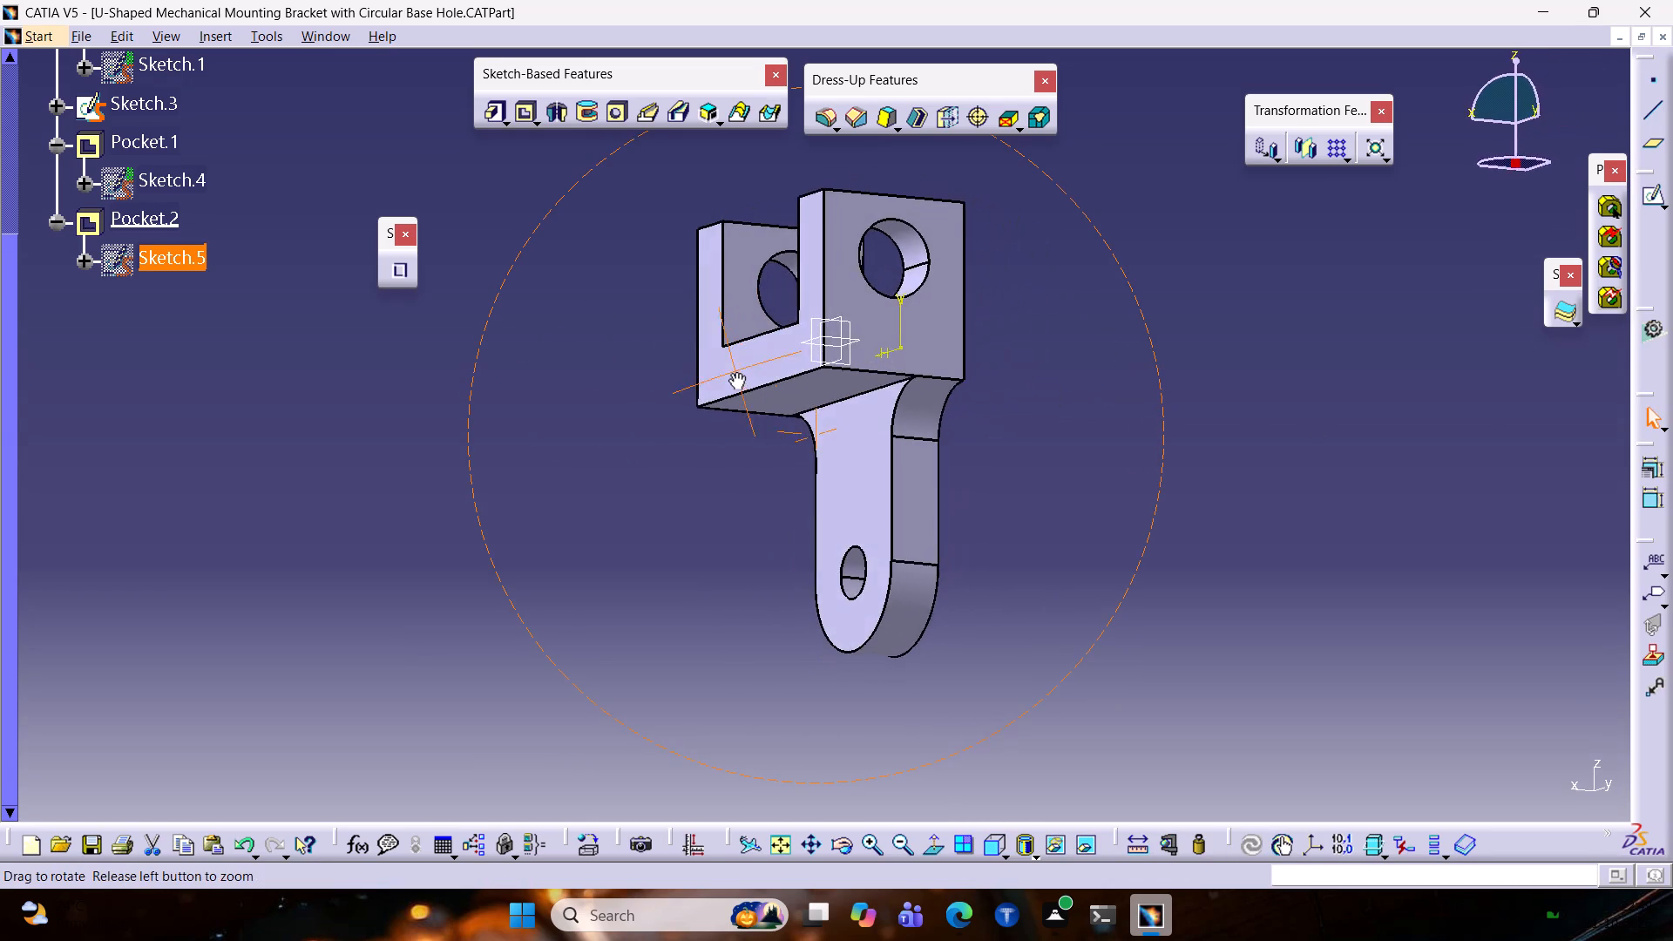
{"action": "middle_click_drag", "start_coordinate": [735, 372], "coordinate": [1291, 420]}
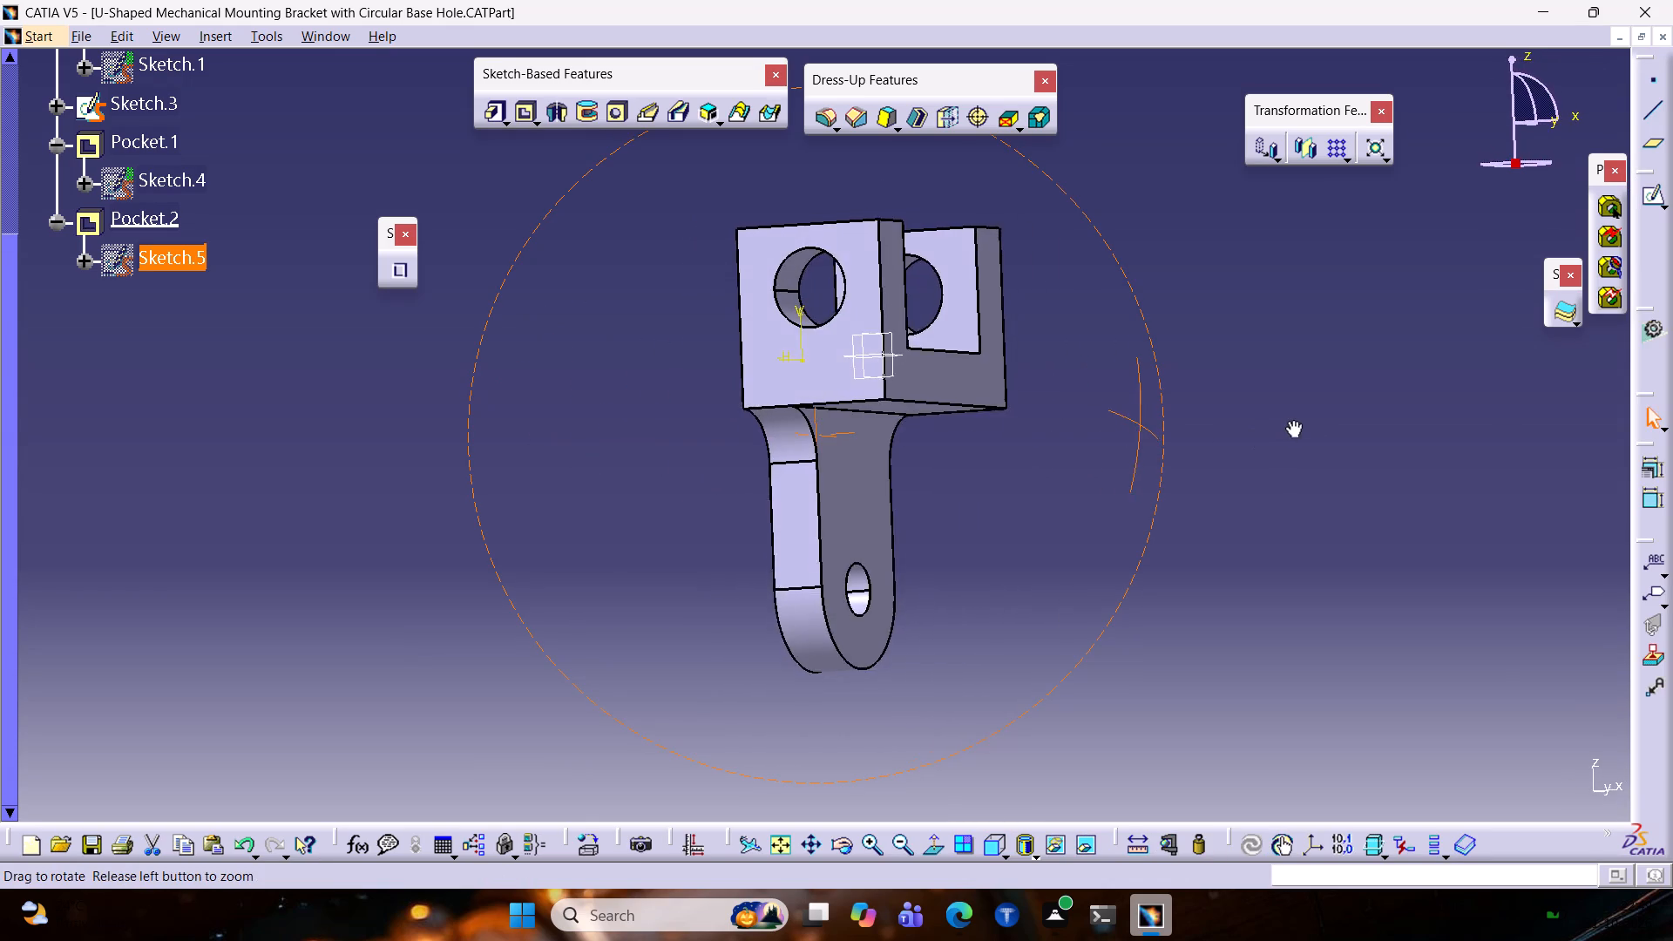
{"action": "middle_click_drag", "start_coordinate": [1291, 420], "coordinate": [784, 396]}
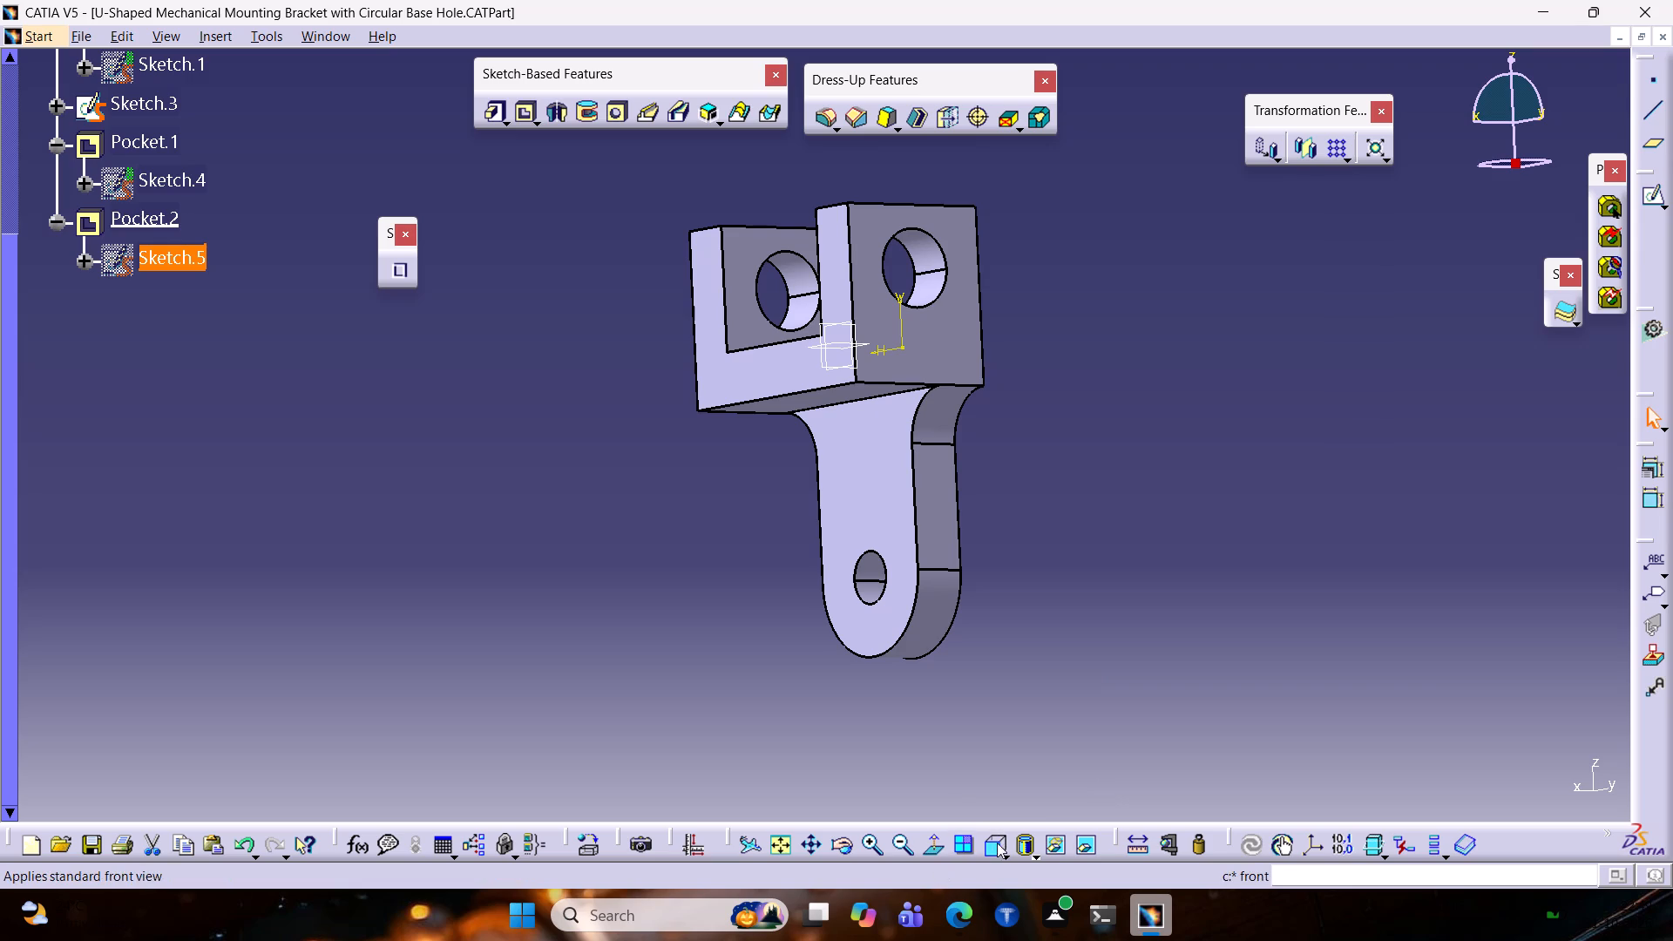
{"action": "left_click", "coordinate": [991, 849]}
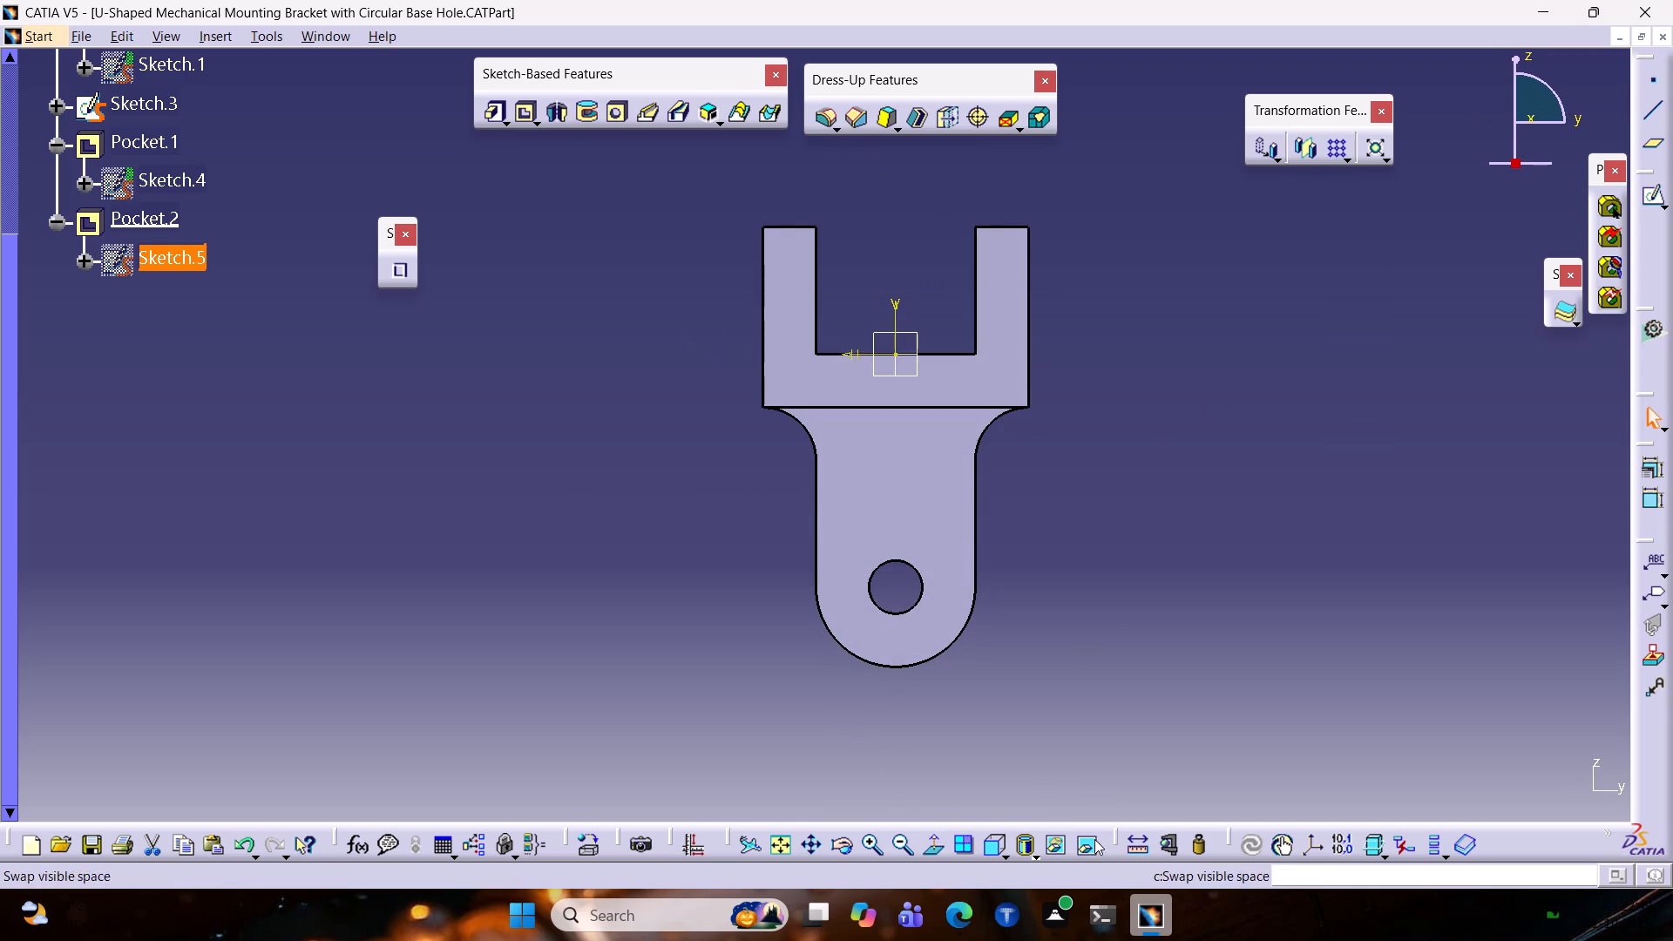
{"action": "left_click", "coordinate": [1130, 845]}
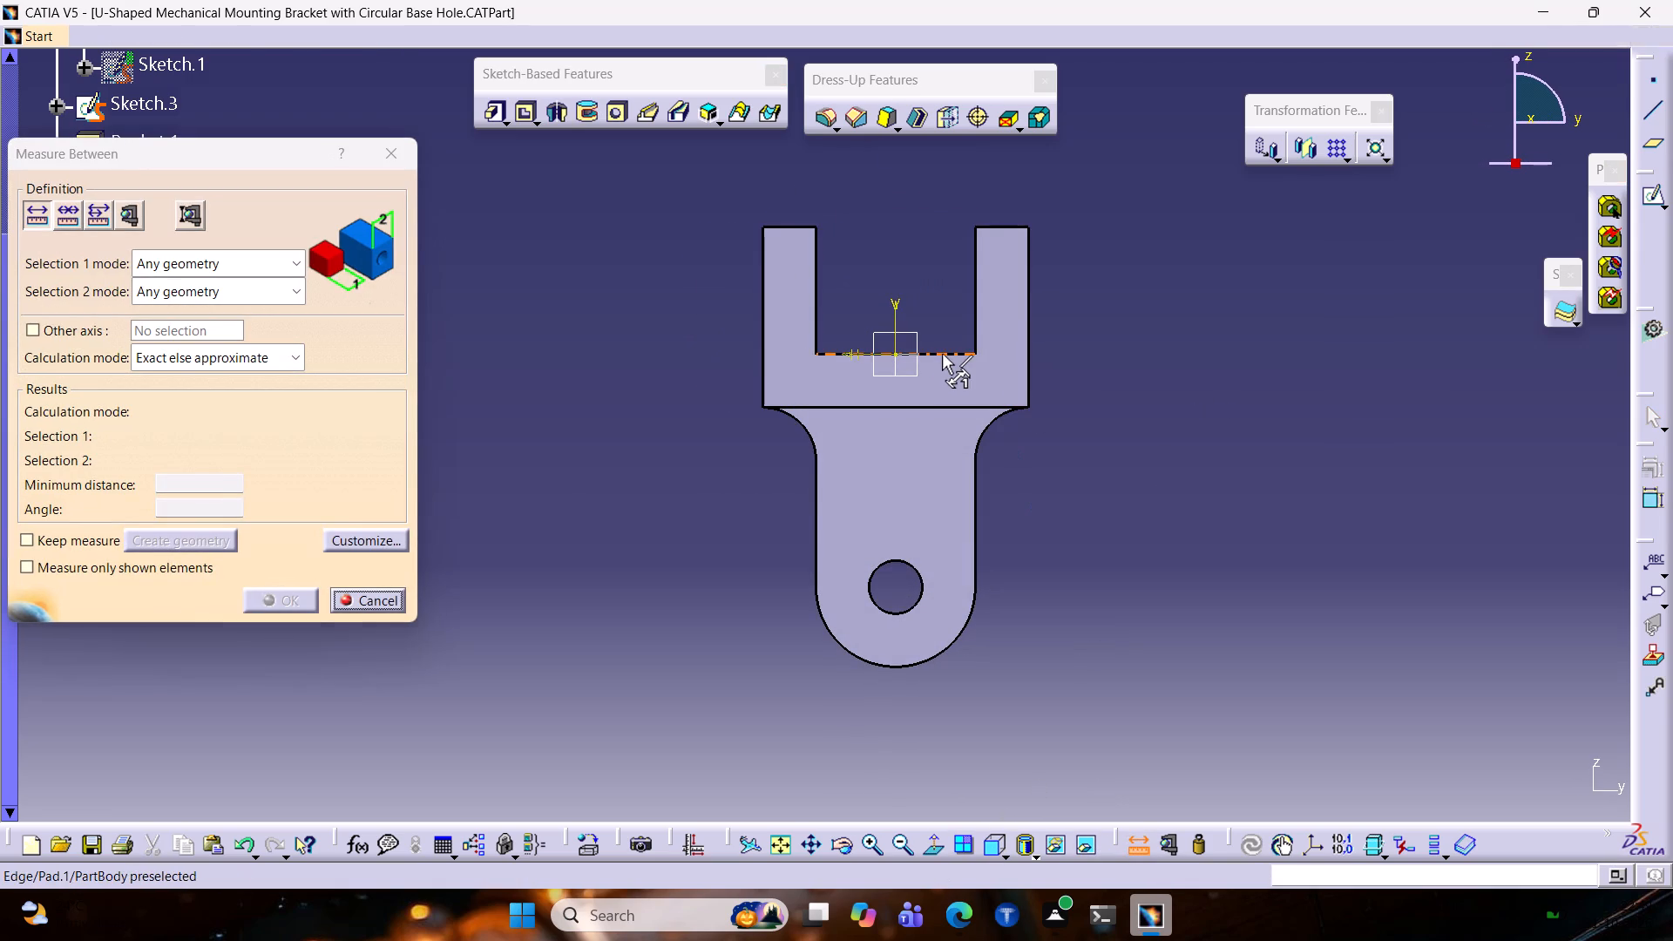
{"action": "left_click", "coordinate": [942, 354]}
{"action": "left_click", "coordinate": [929, 410]}
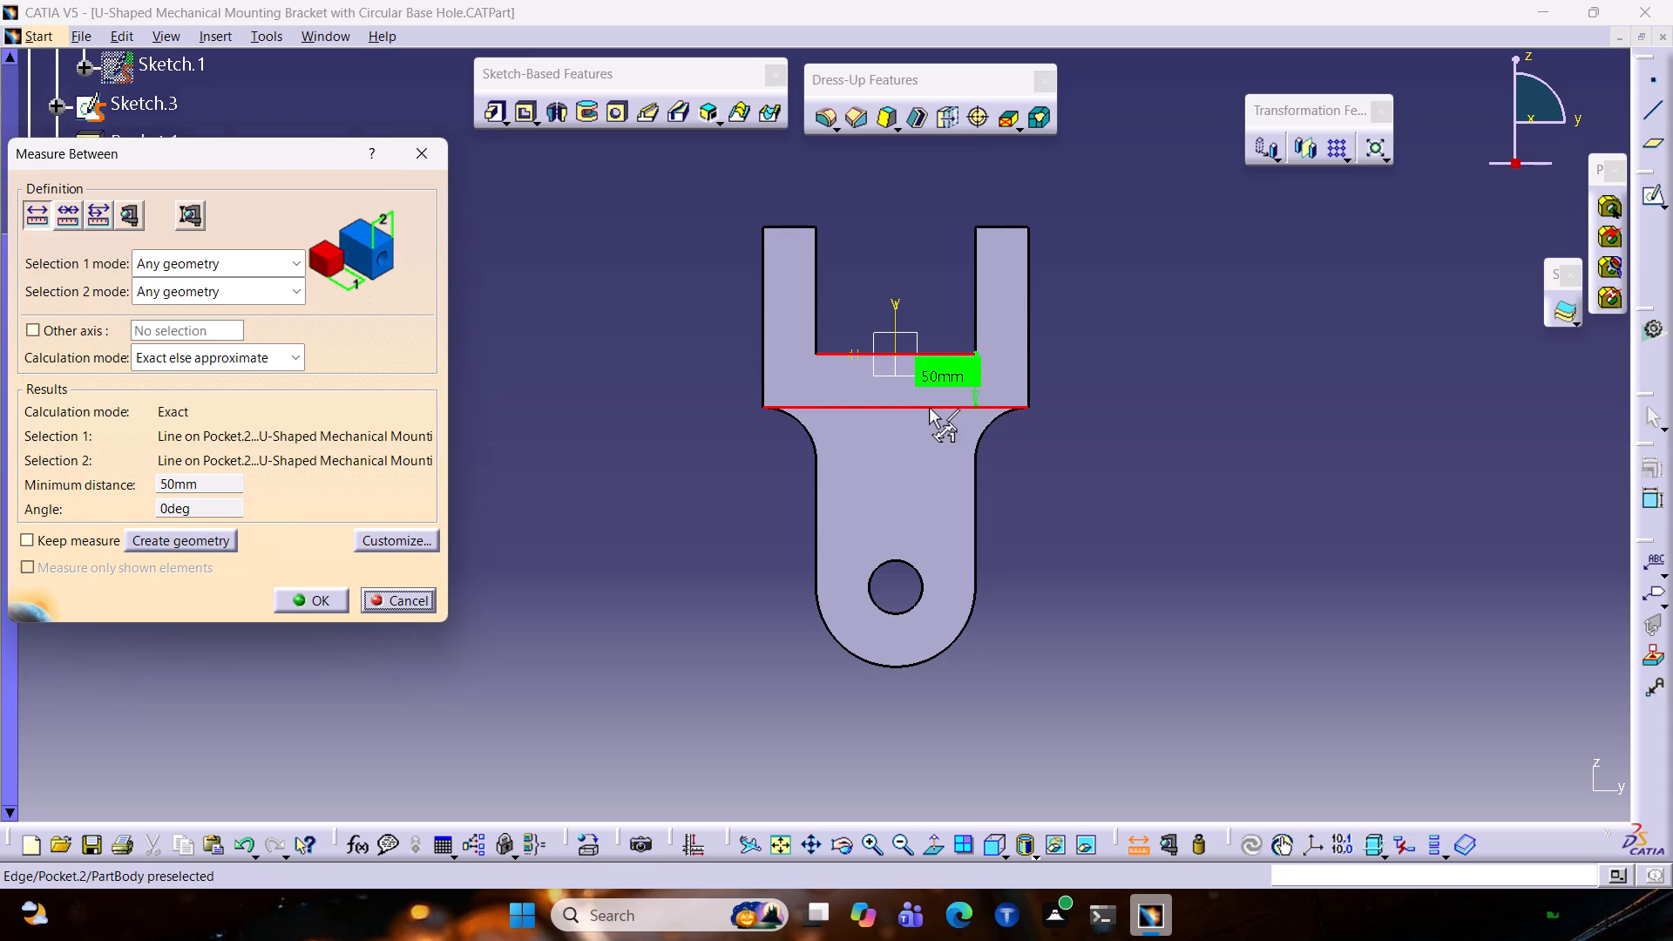
{"action": "key", "text": "Escape"}
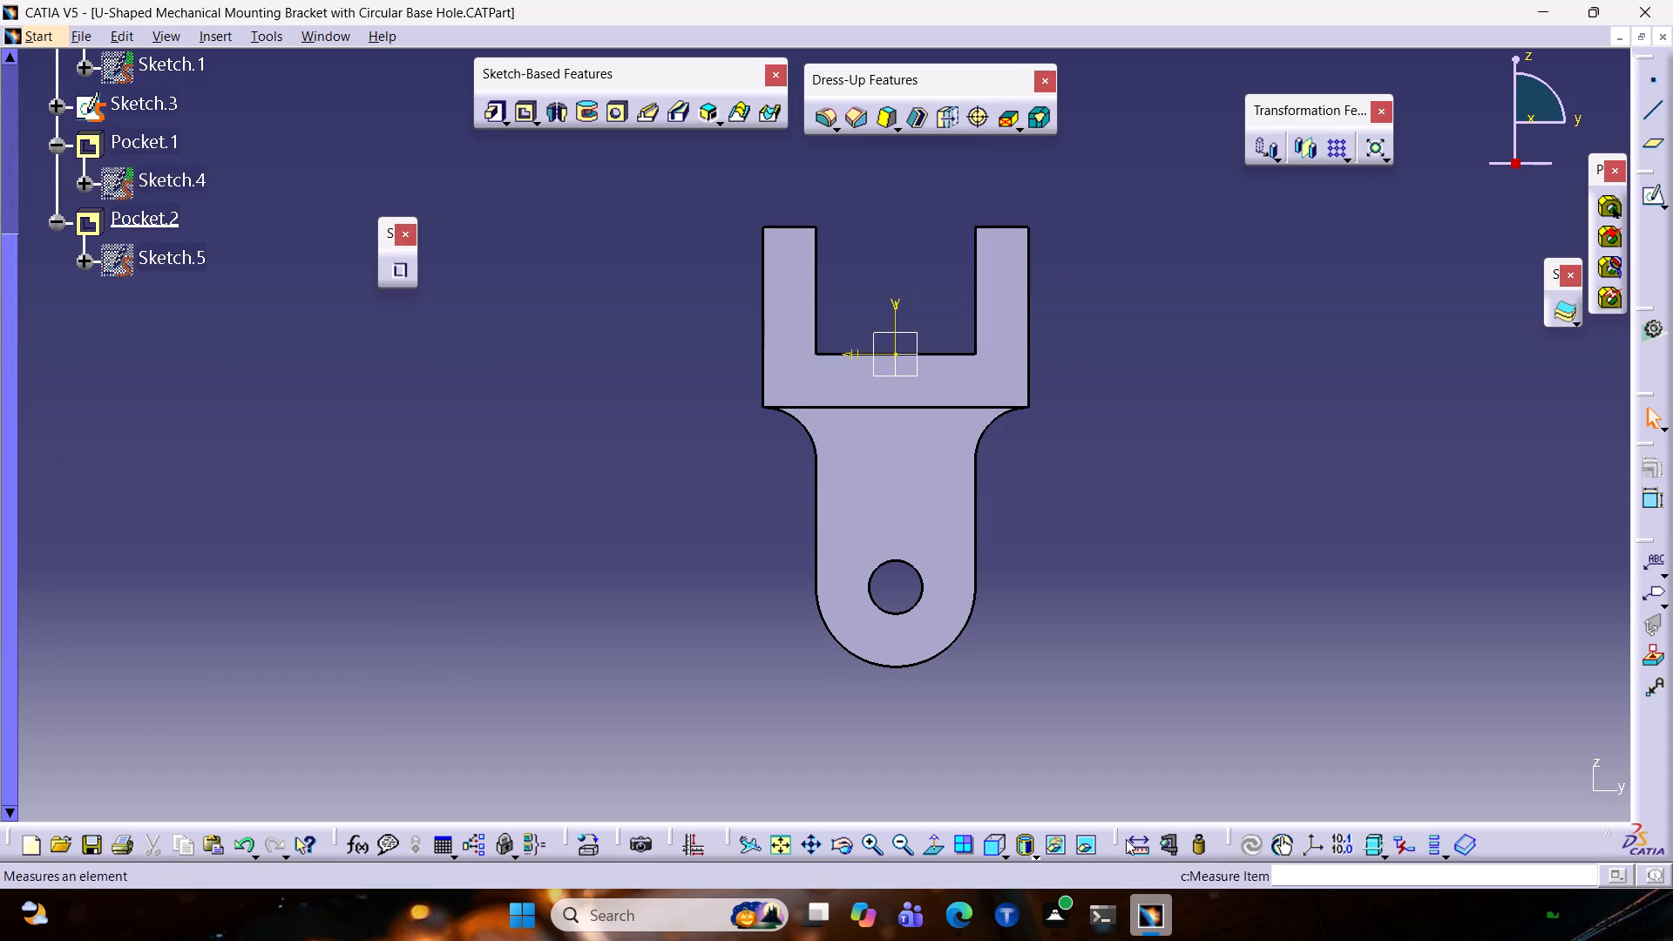
Measure the U-slot's width between its inner side edges and the upper block's overall width between its outer side edges.
{"action": "left_click", "coordinate": [1137, 845]}
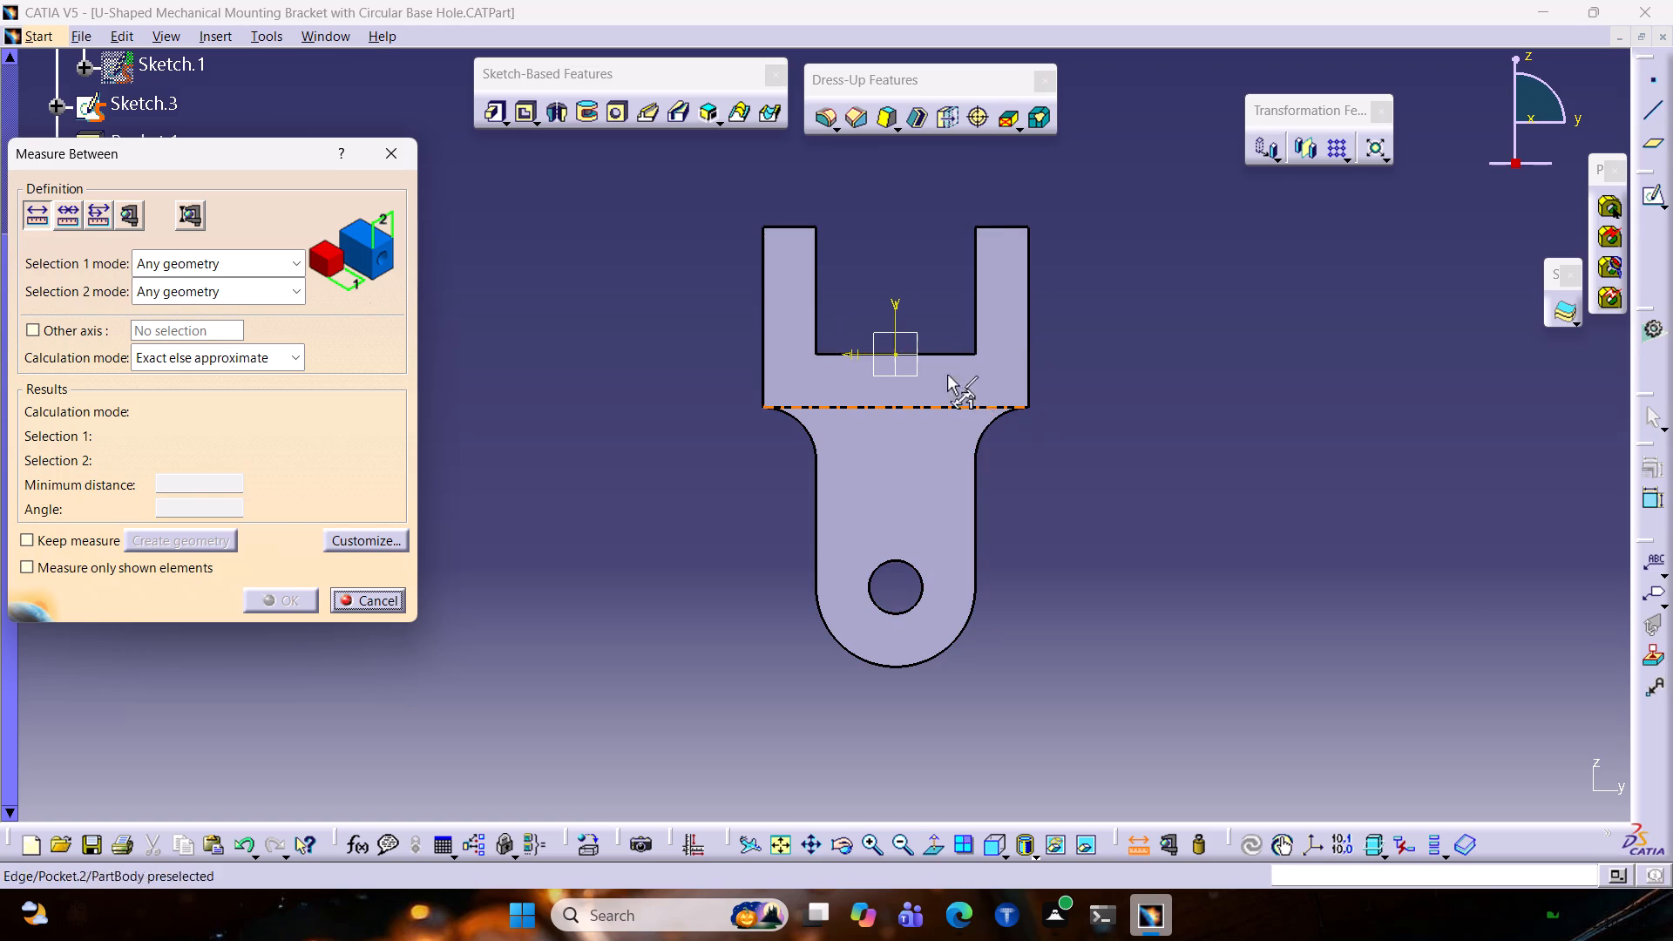
{"action": "left_click", "coordinate": [817, 252]}
{"action": "left_click", "coordinate": [976, 247]}
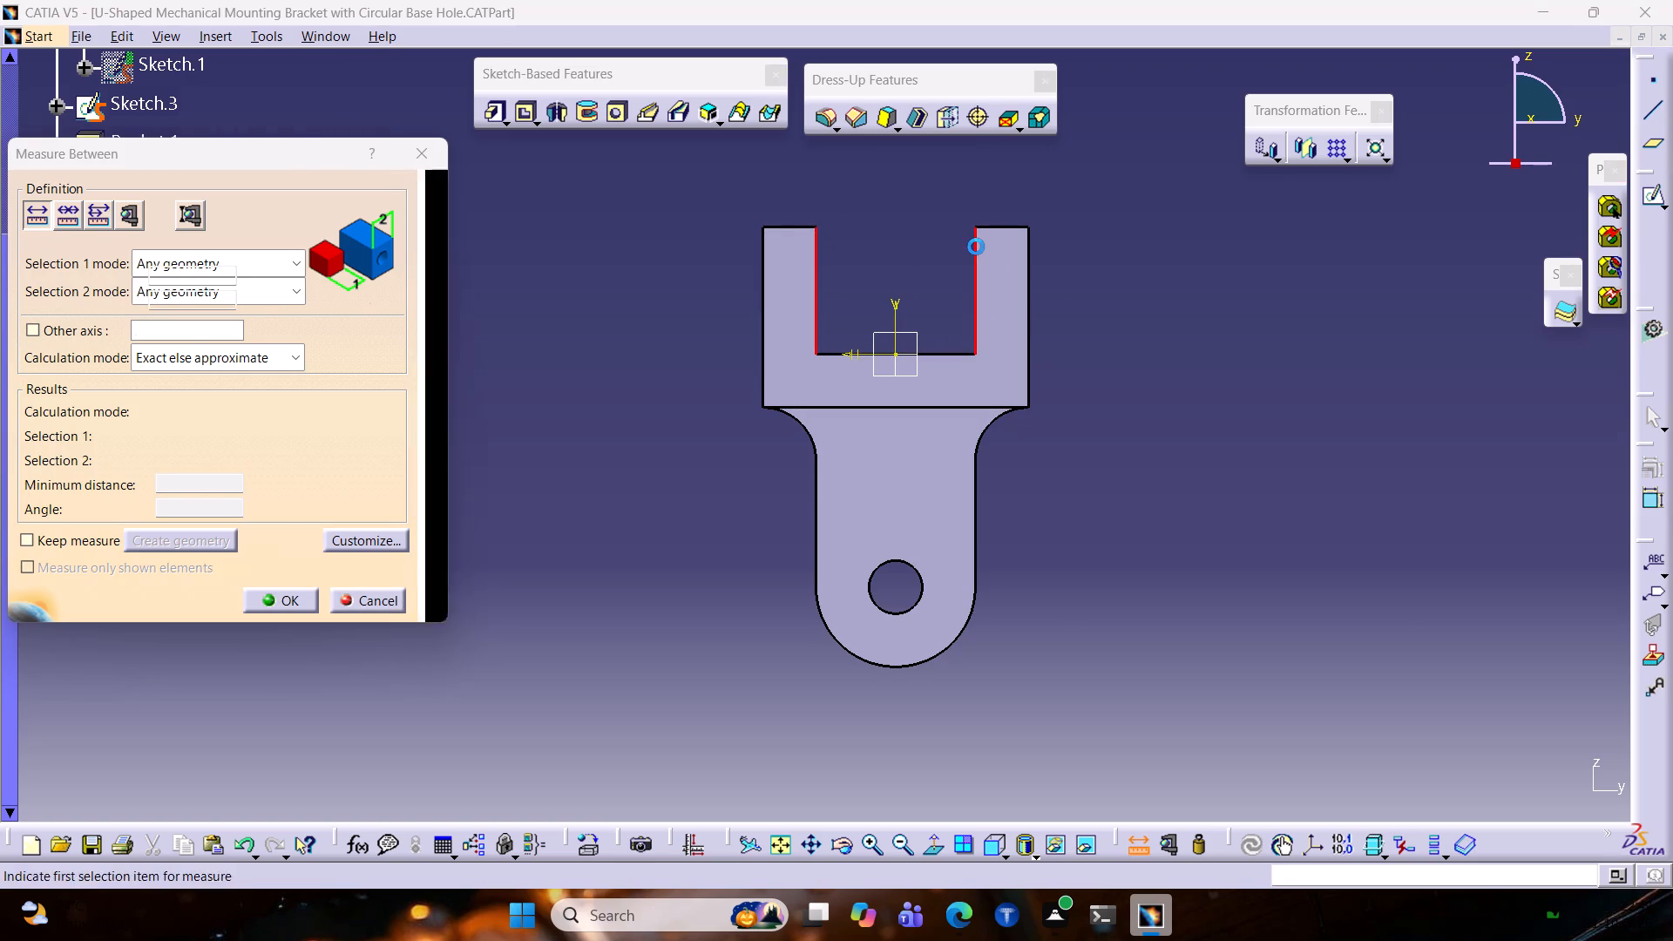
{"action": "left_click", "coordinate": [761, 276]}
{"action": "left_click", "coordinate": [762, 274]}
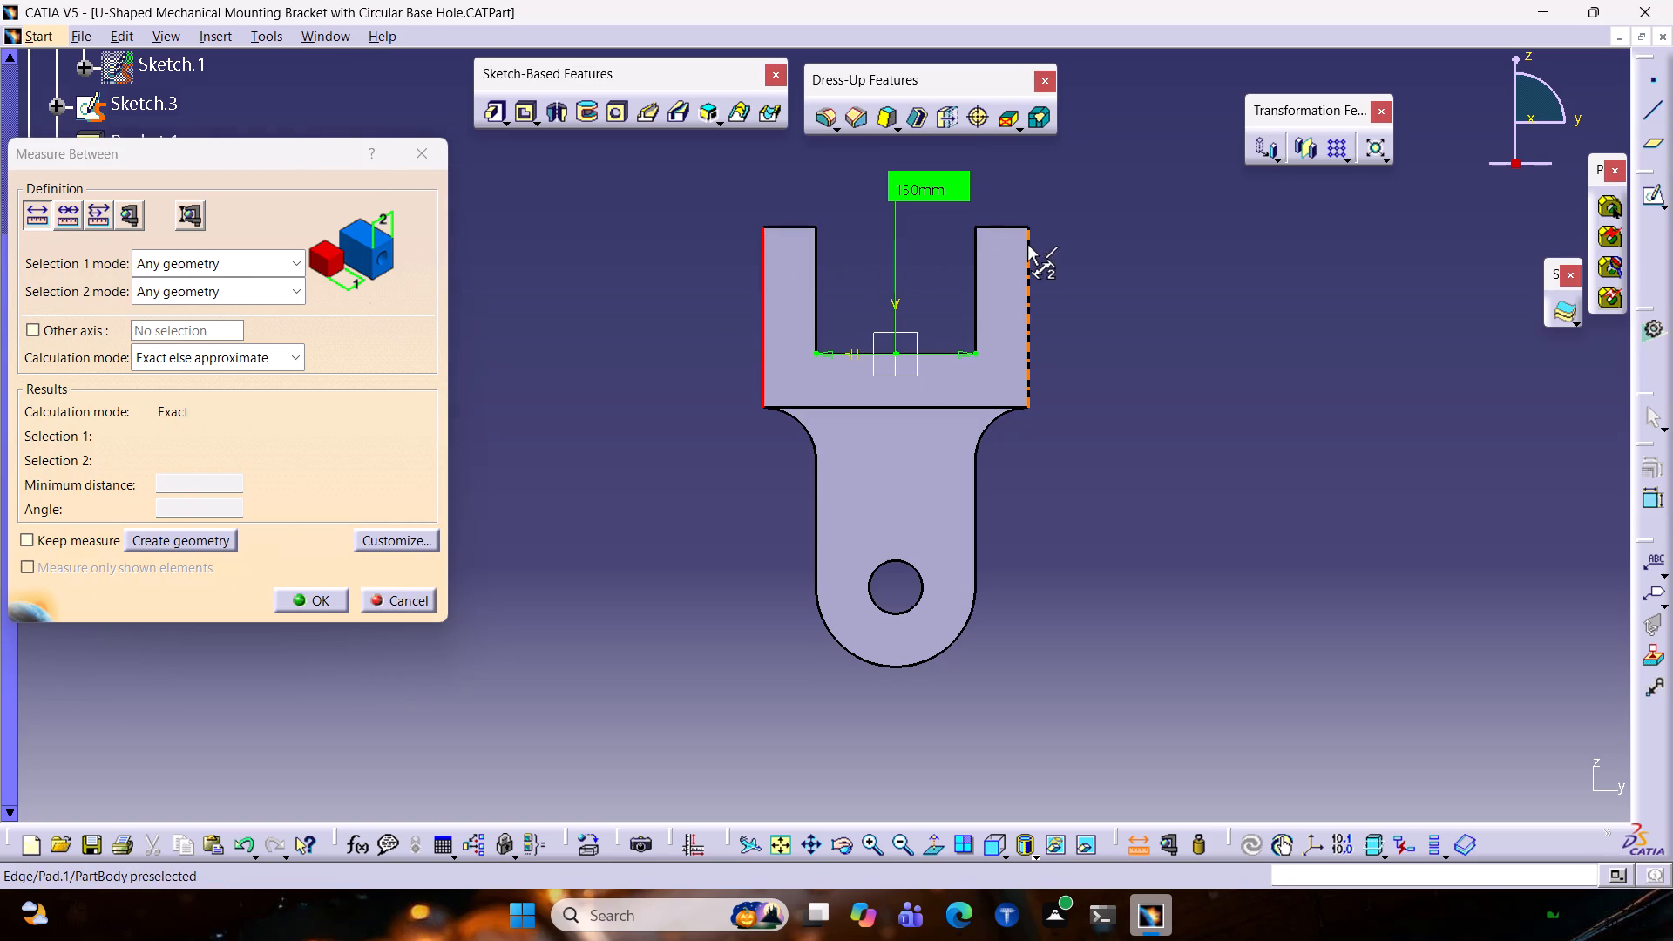
{"action": "left_click", "coordinate": [1027, 245]}
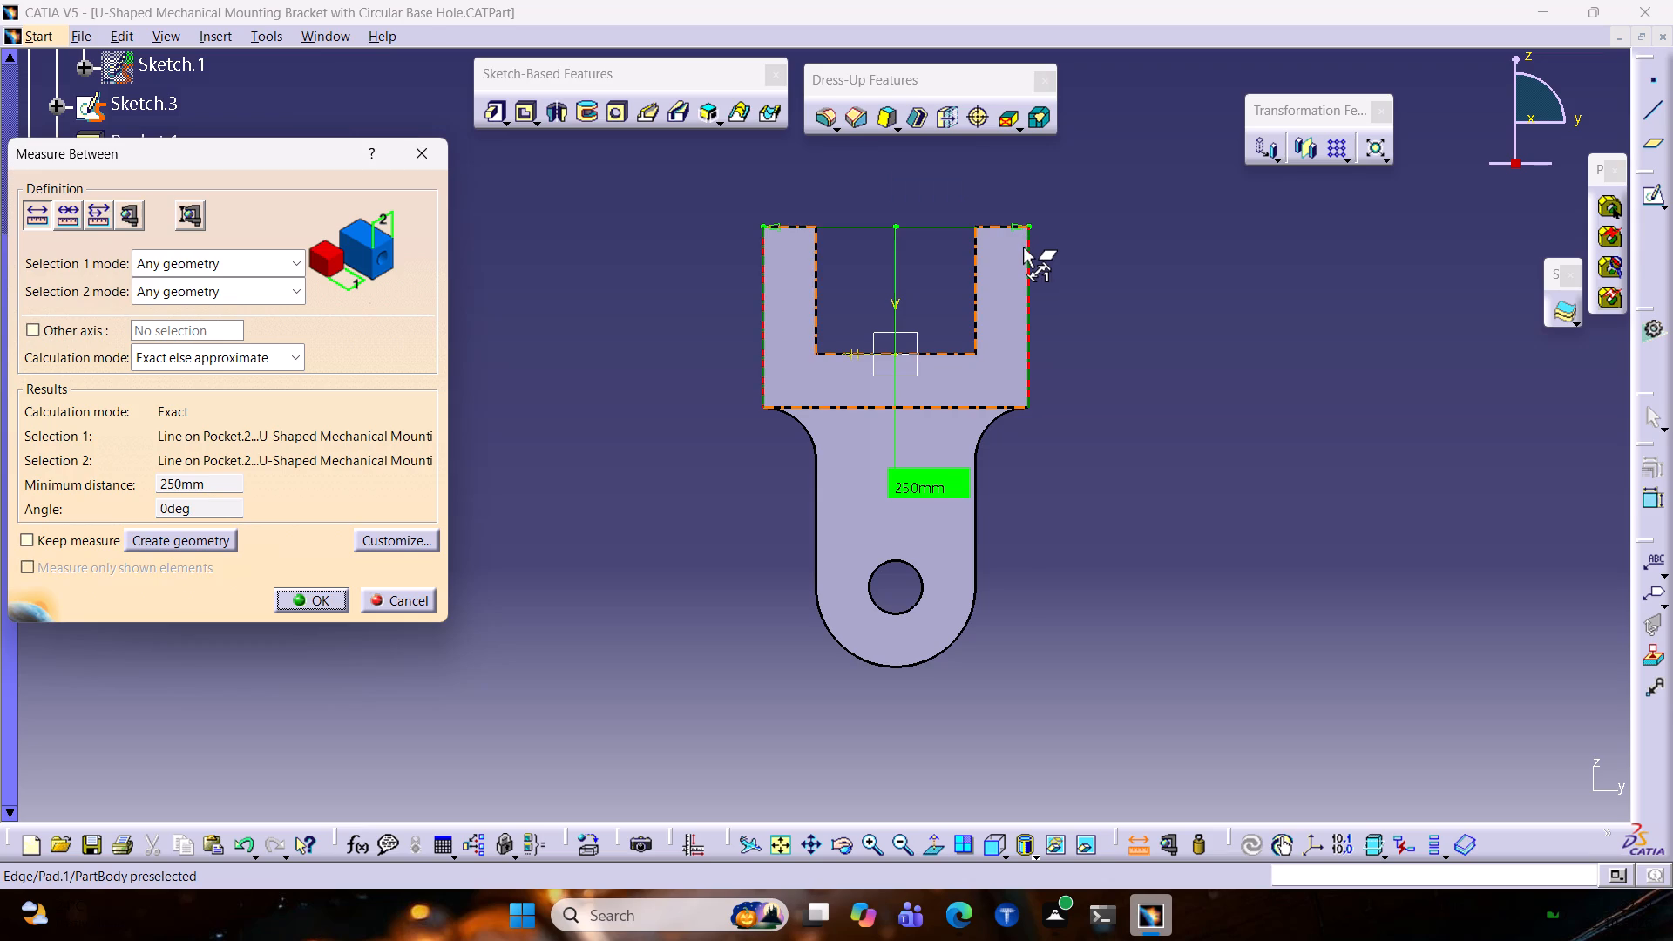
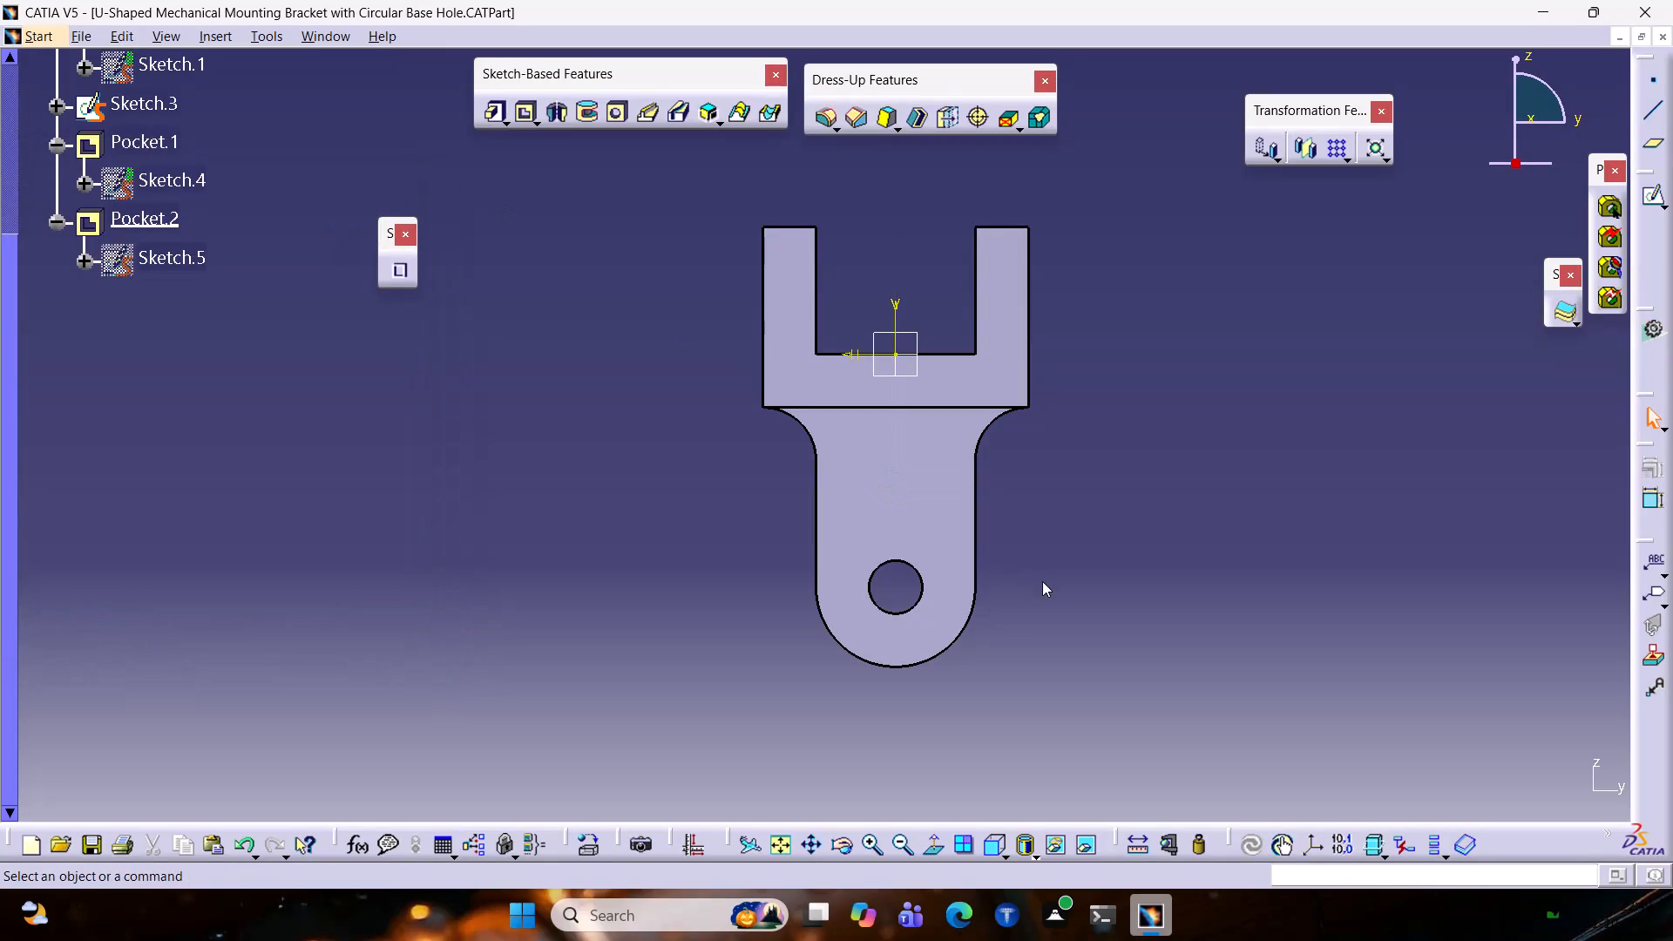
In a side view of the bracket, measure the distance from the arm's circular hole to the upper block's lower edge.
{"action": "middle_click", "coordinate": [1160, 509]}
{"action": "left_click", "coordinate": [1004, 850]}
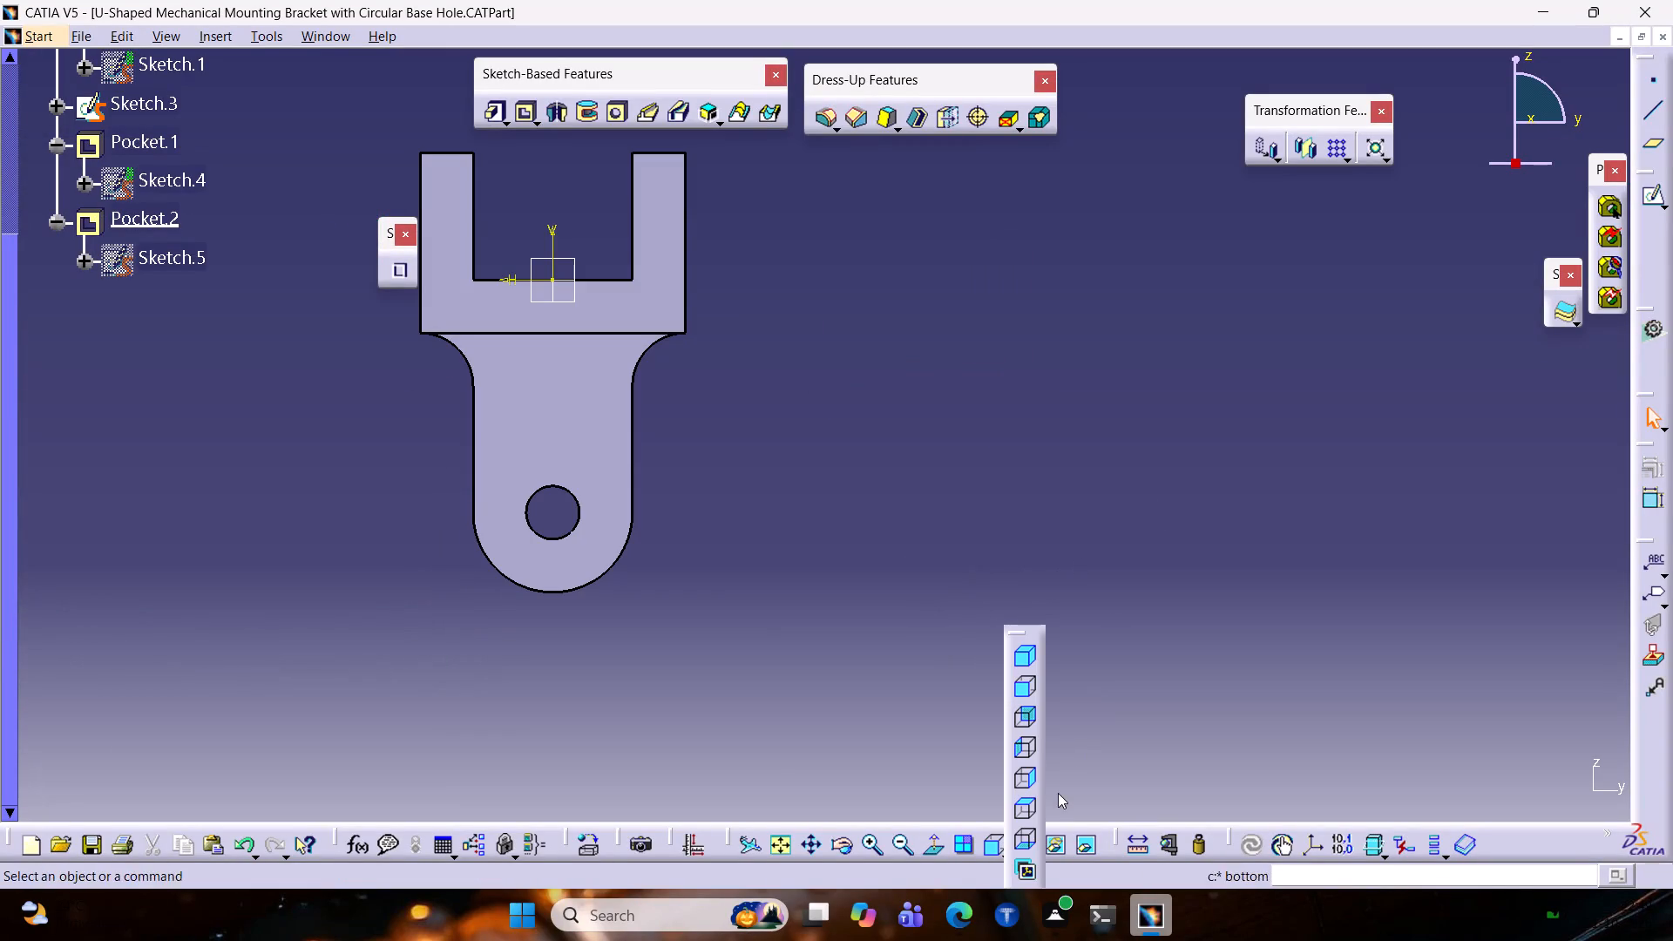
{"action": "left_click", "coordinate": [1028, 772]}
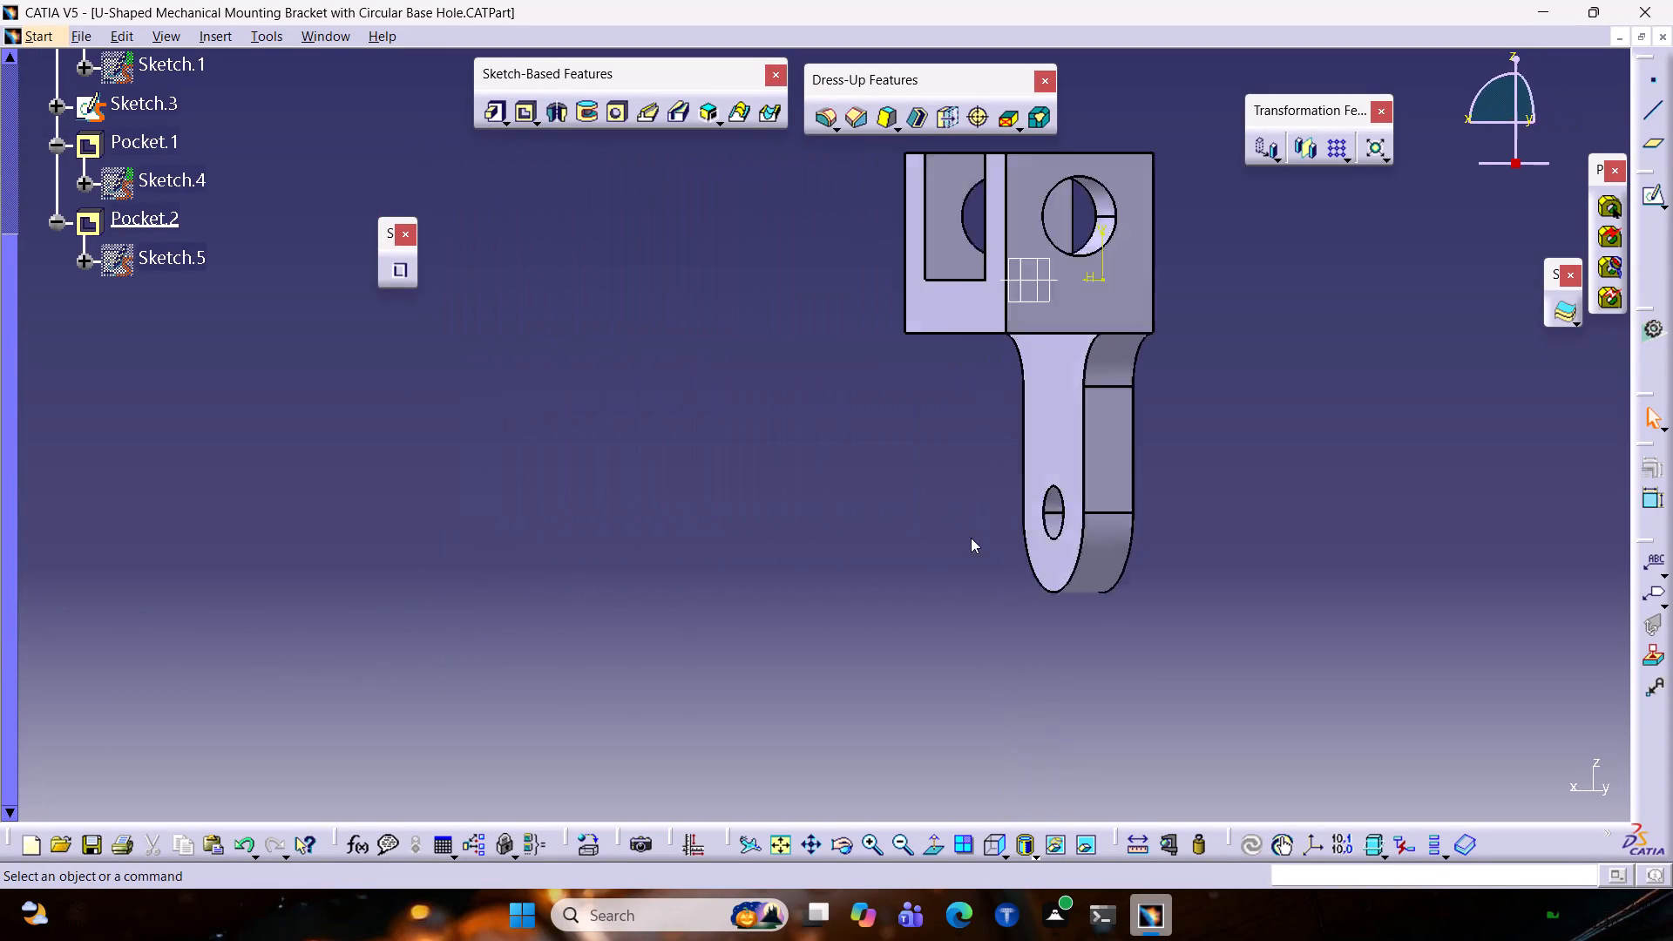
{"action": "middle_click_drag", "start_coordinate": [999, 437], "coordinate": [837, 487]}
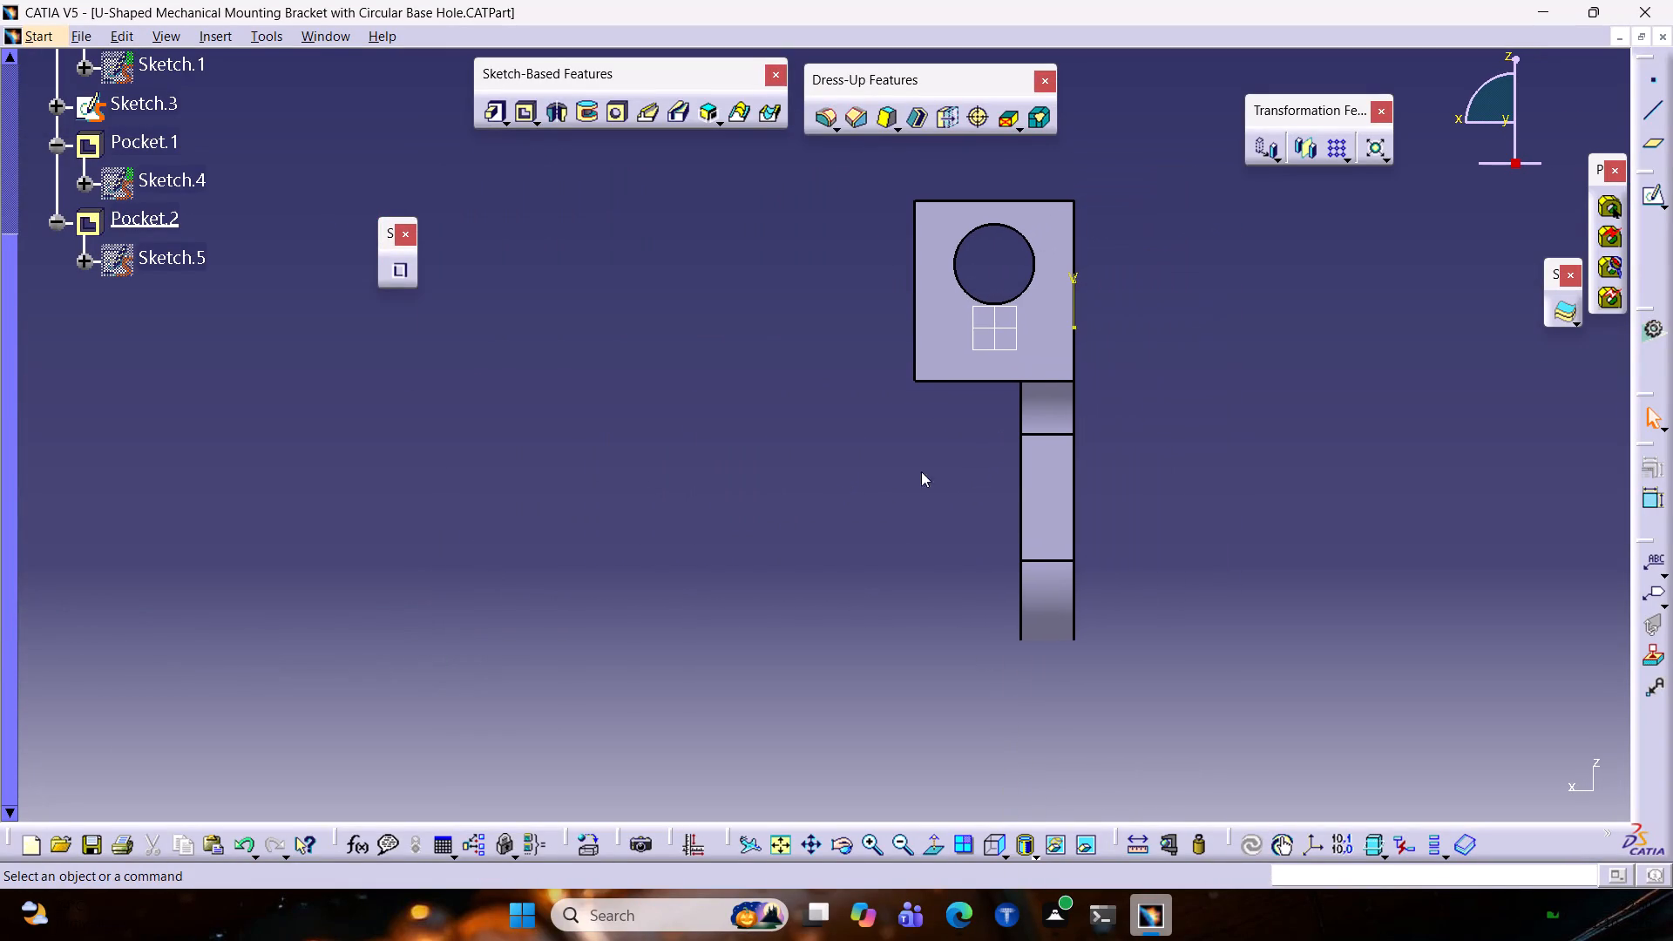
{"action": "left_click", "coordinate": [1142, 847]}
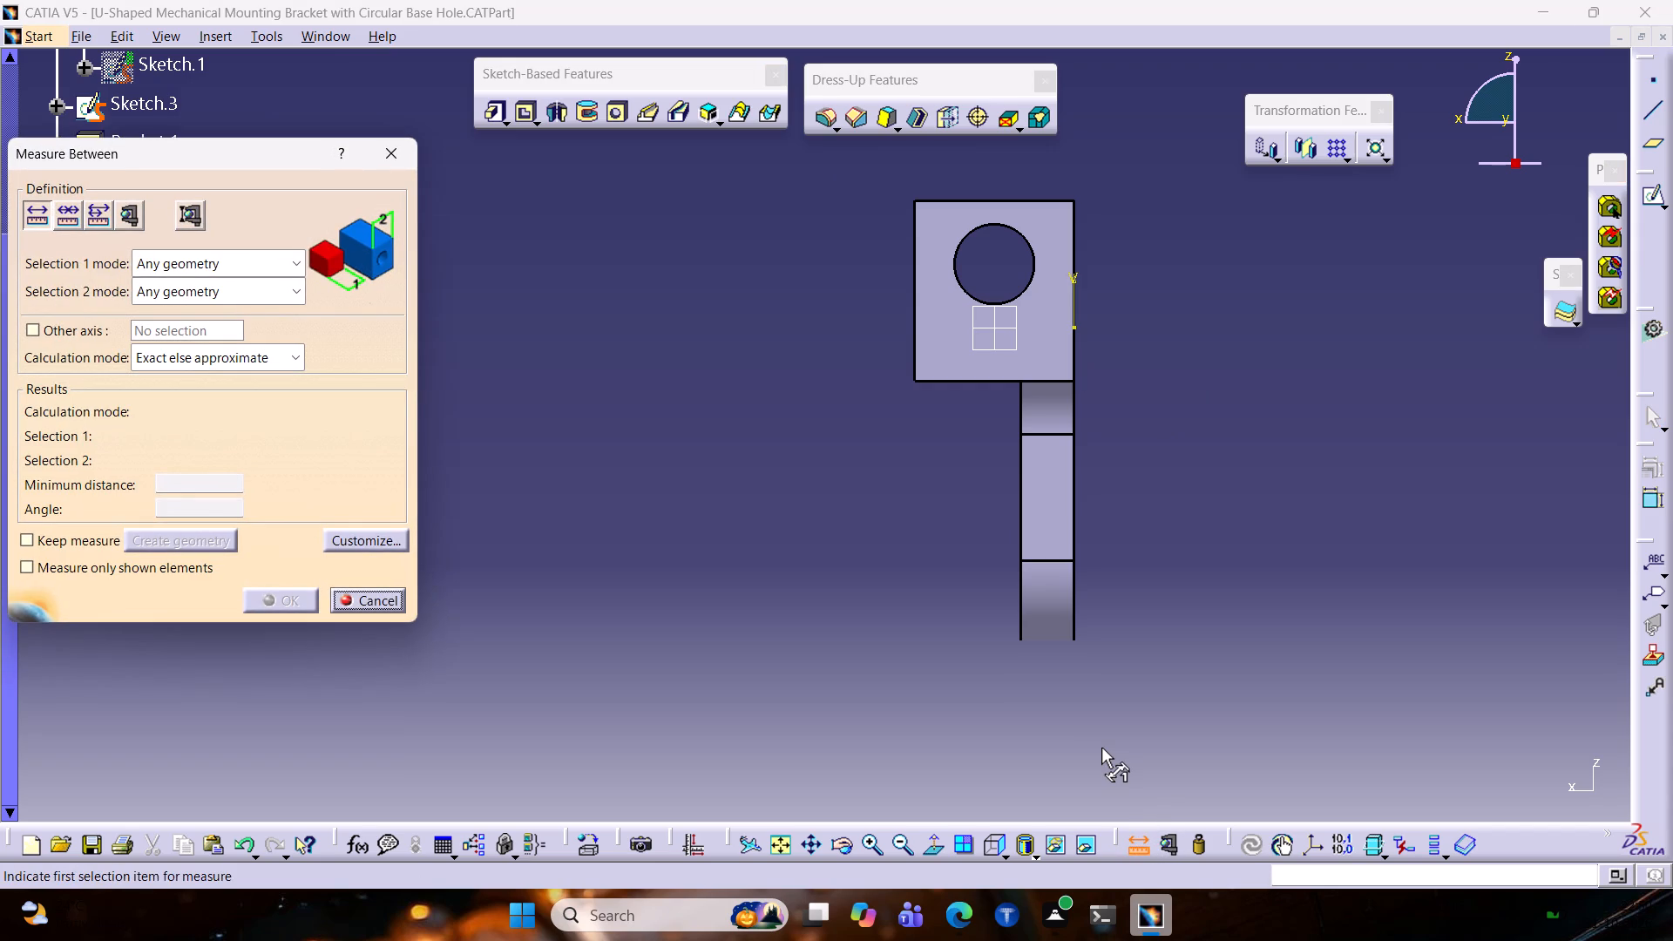
{"action": "scroll", "coordinate": [1101, 748], "scroll_direction": "up", "scroll_amount": 1}
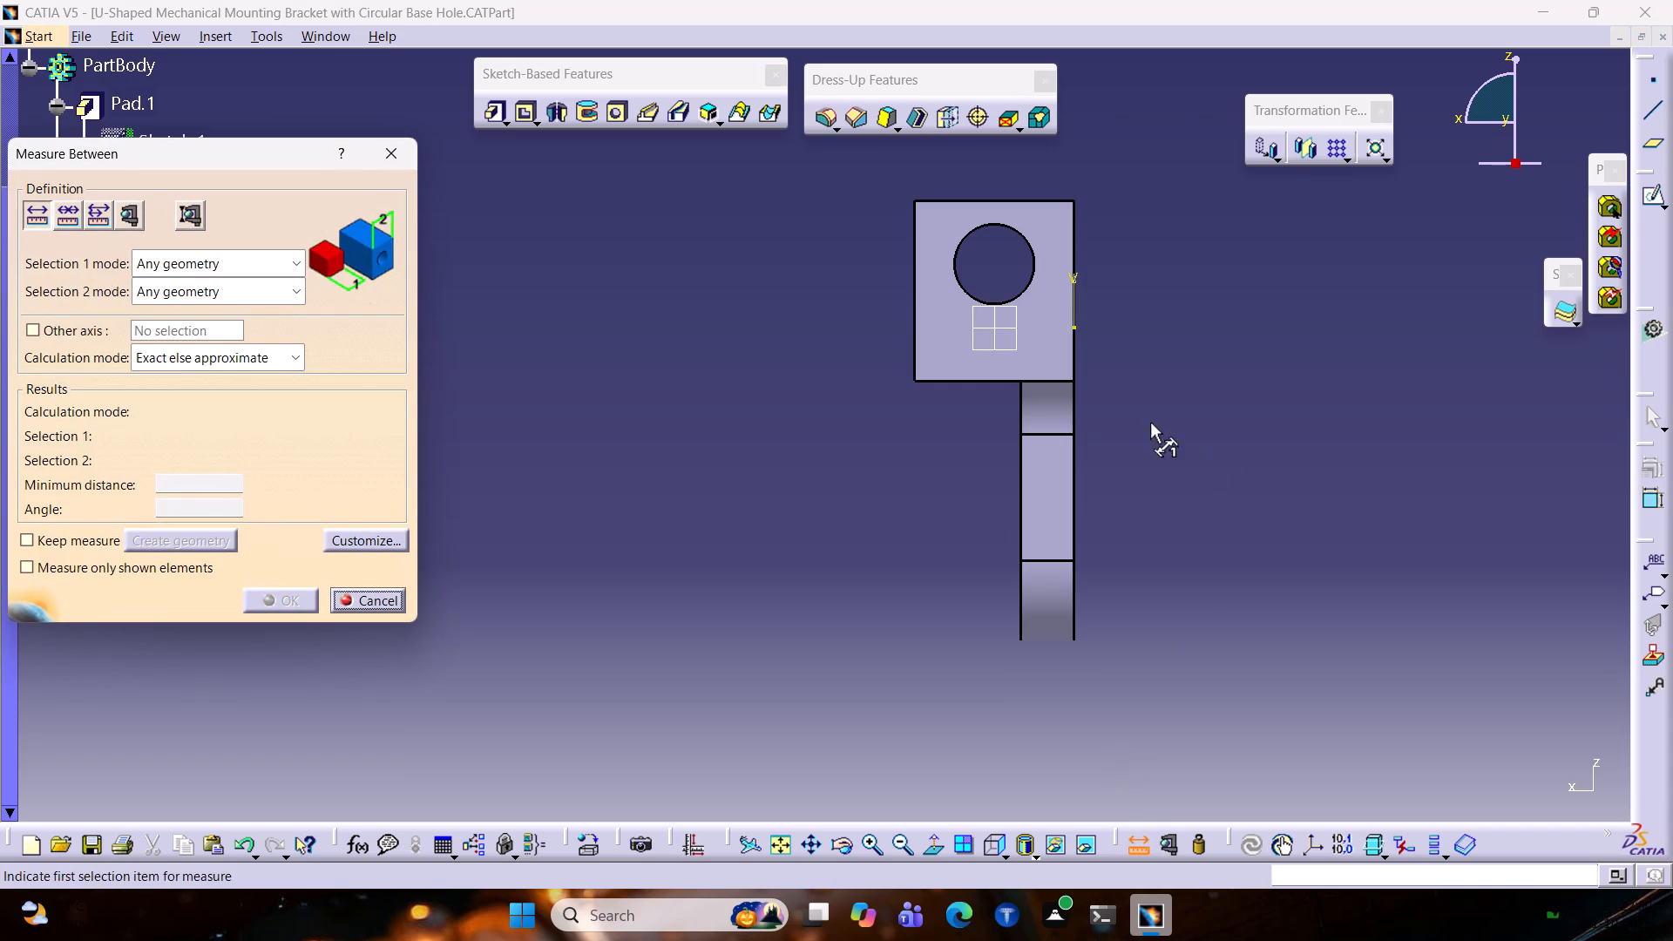
{"action": "left_click", "coordinate": [979, 301]}
{"action": "left_click", "coordinate": [996, 383]}
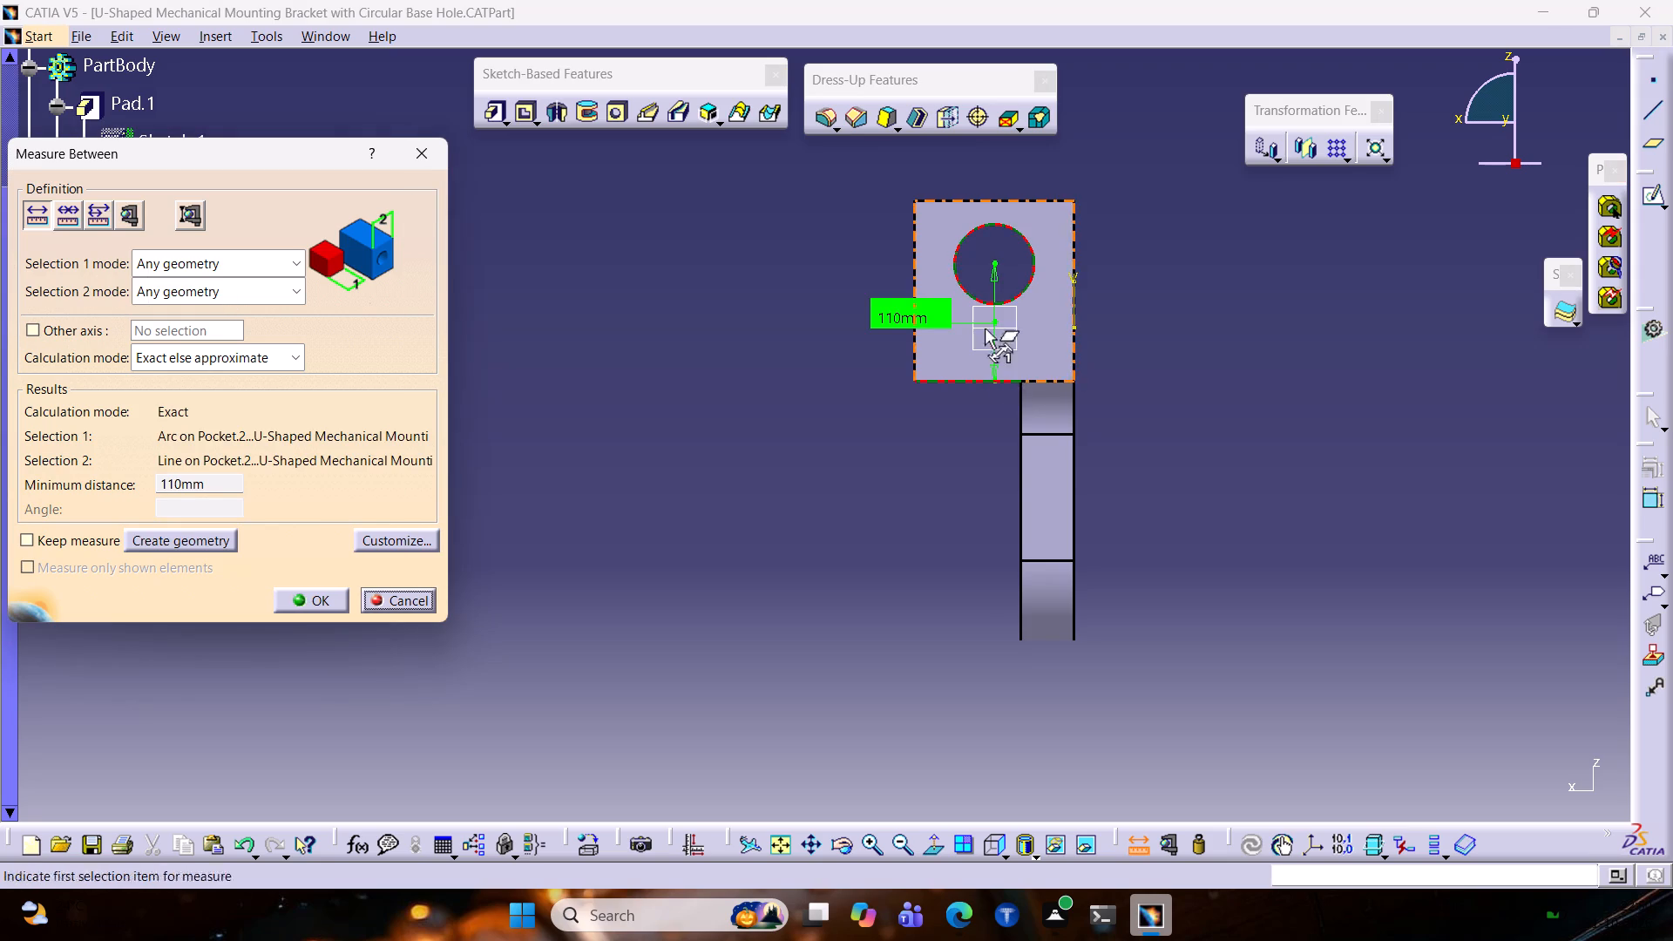
Measure the upper block's height between its upper and lower edges, then the lower plate's thickness between its long vertical edges.
{"action": "left_click", "coordinate": [980, 198]}
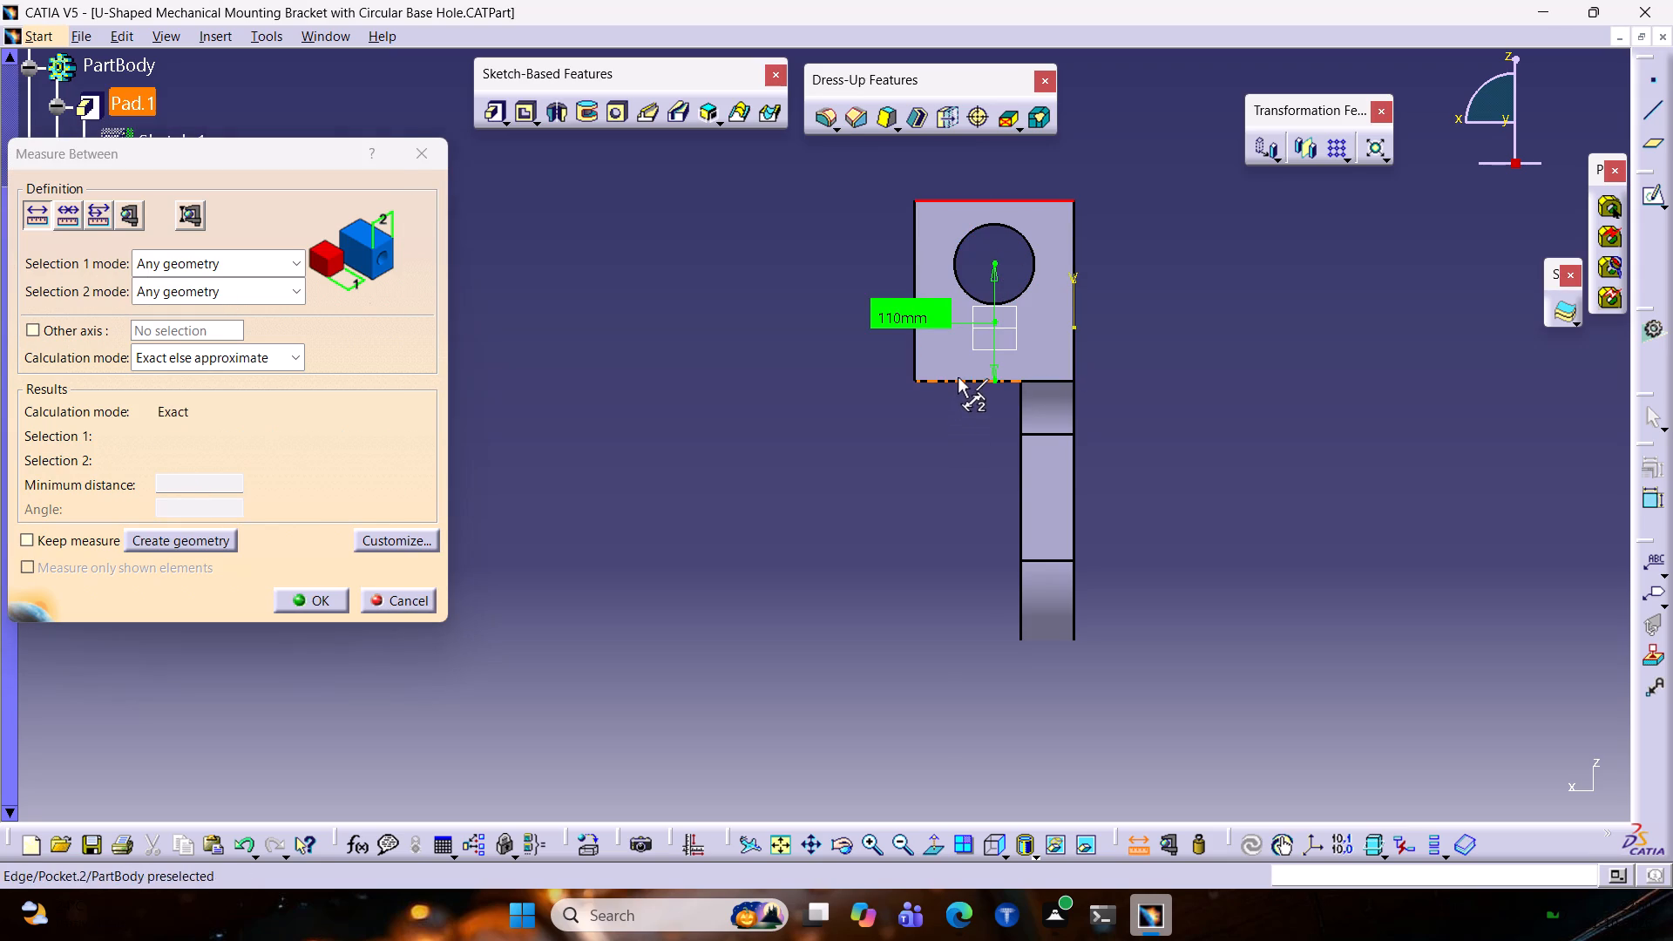
{"action": "left_click", "coordinate": [958, 377]}
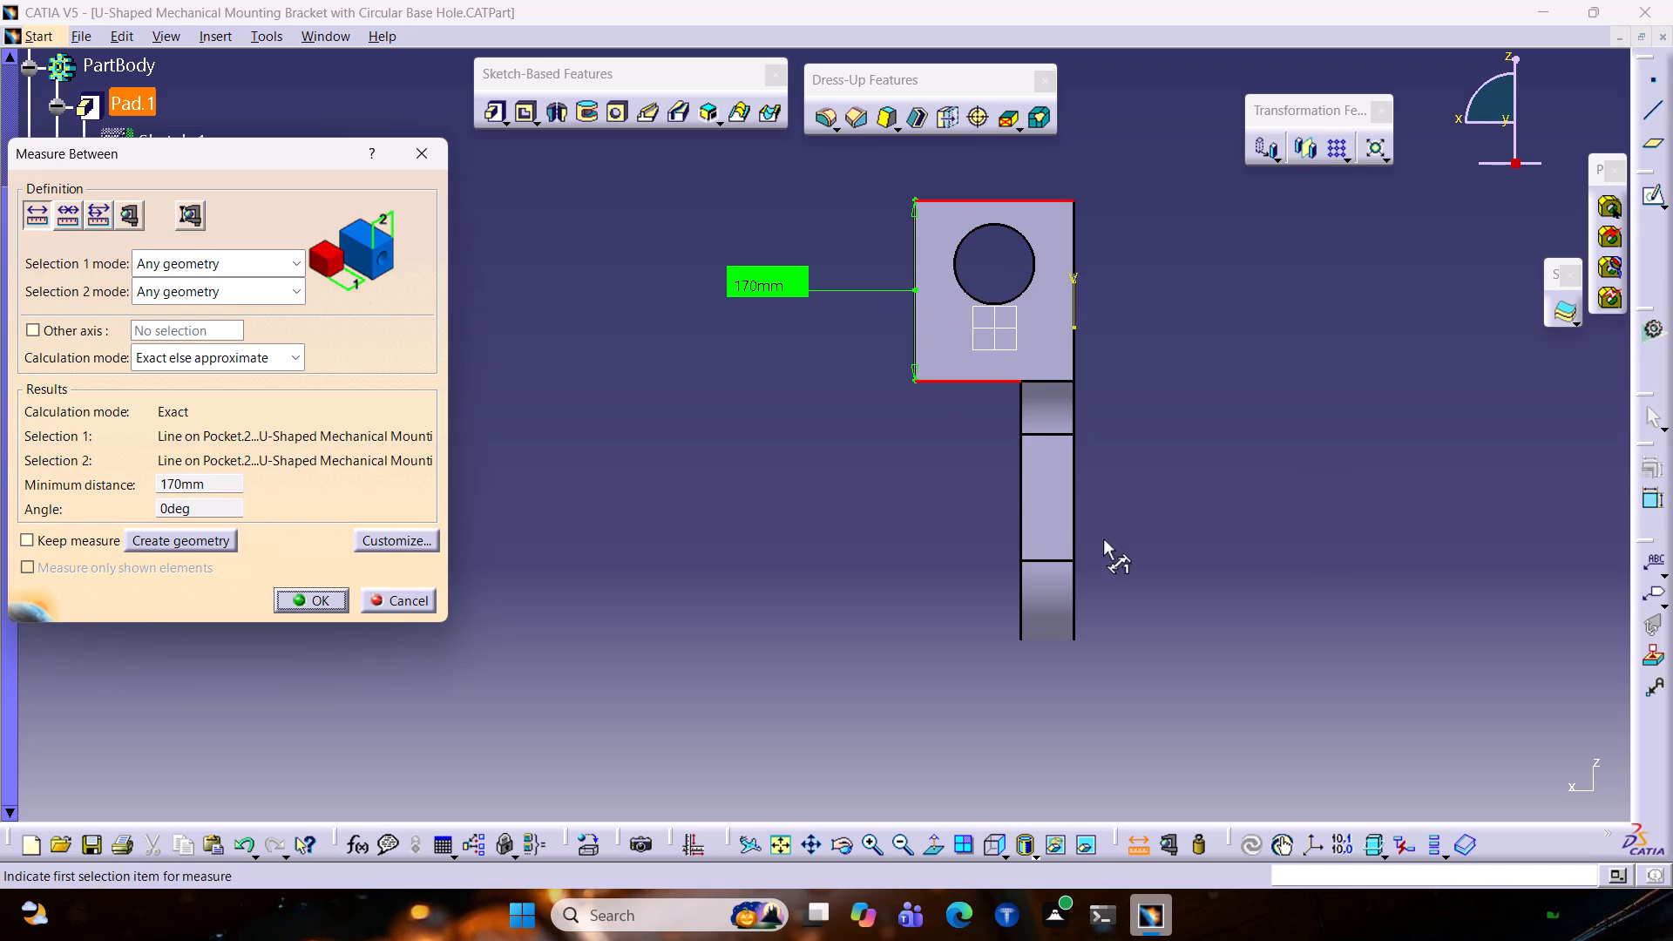
{"action": "double_click", "coordinate": [1076, 484]}
{"action": "left_click", "coordinate": [1071, 486]}
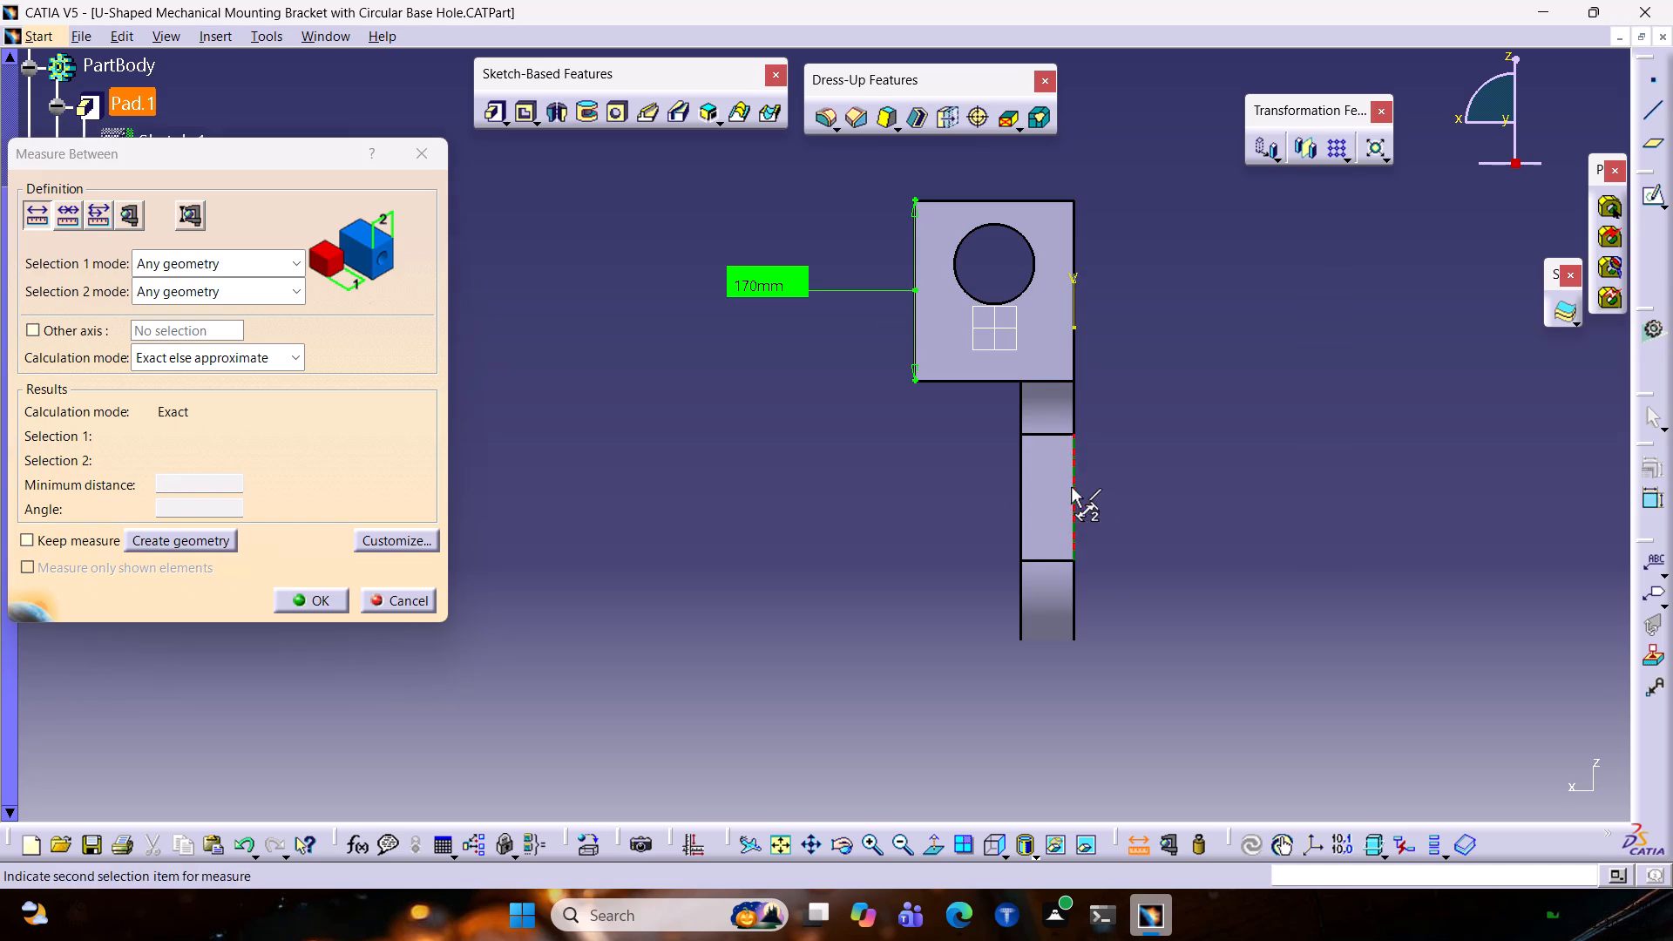
{"action": "left_click", "coordinate": [1017, 495]}
{"action": "left_click", "coordinate": [1022, 498]}
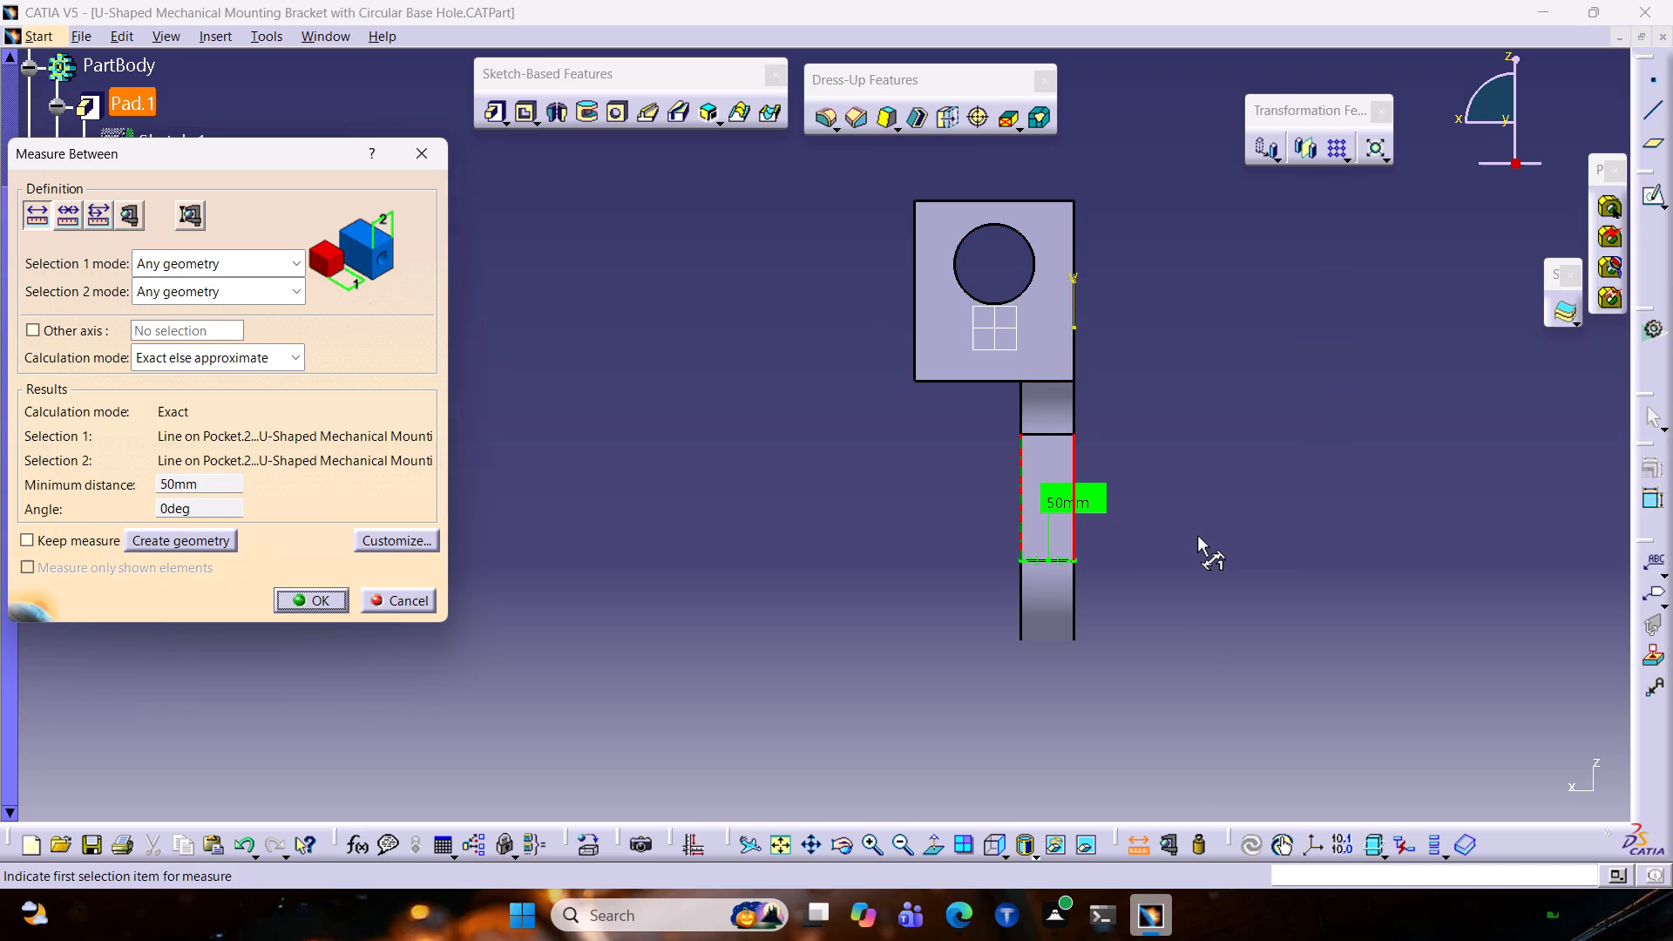
{"action": "key", "text": "Escape"}
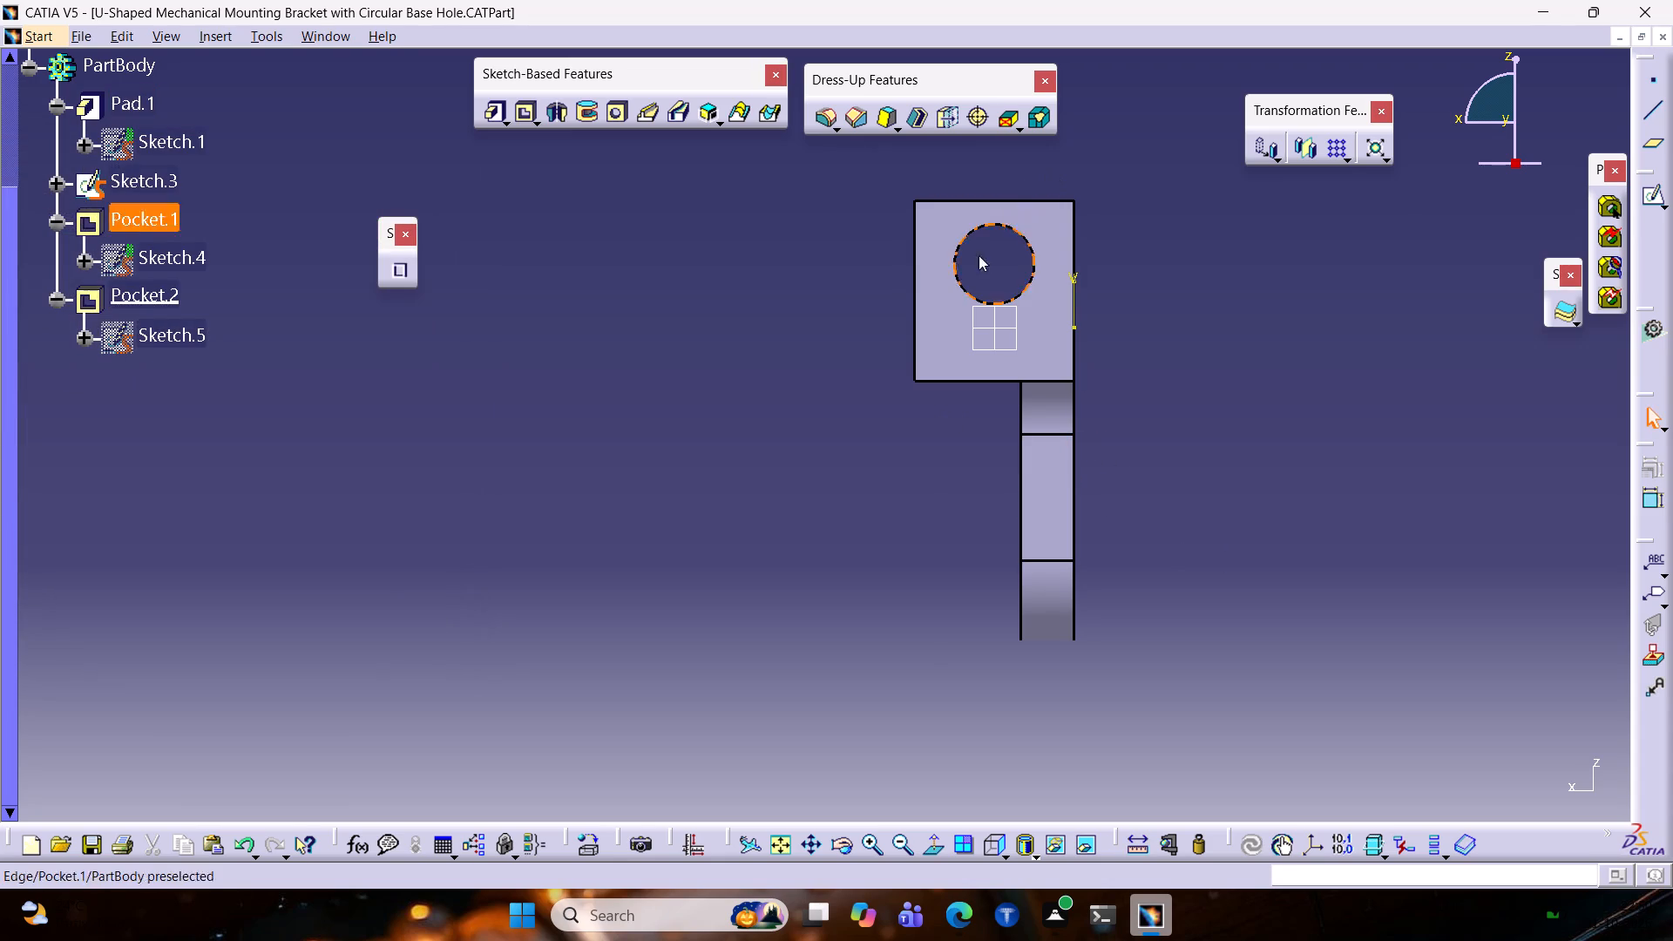
Measure between the arm hole's circular edge and the arm's flat outer face in the side view, then end the measurement.
{"action": "left_click", "coordinate": [914, 300]}
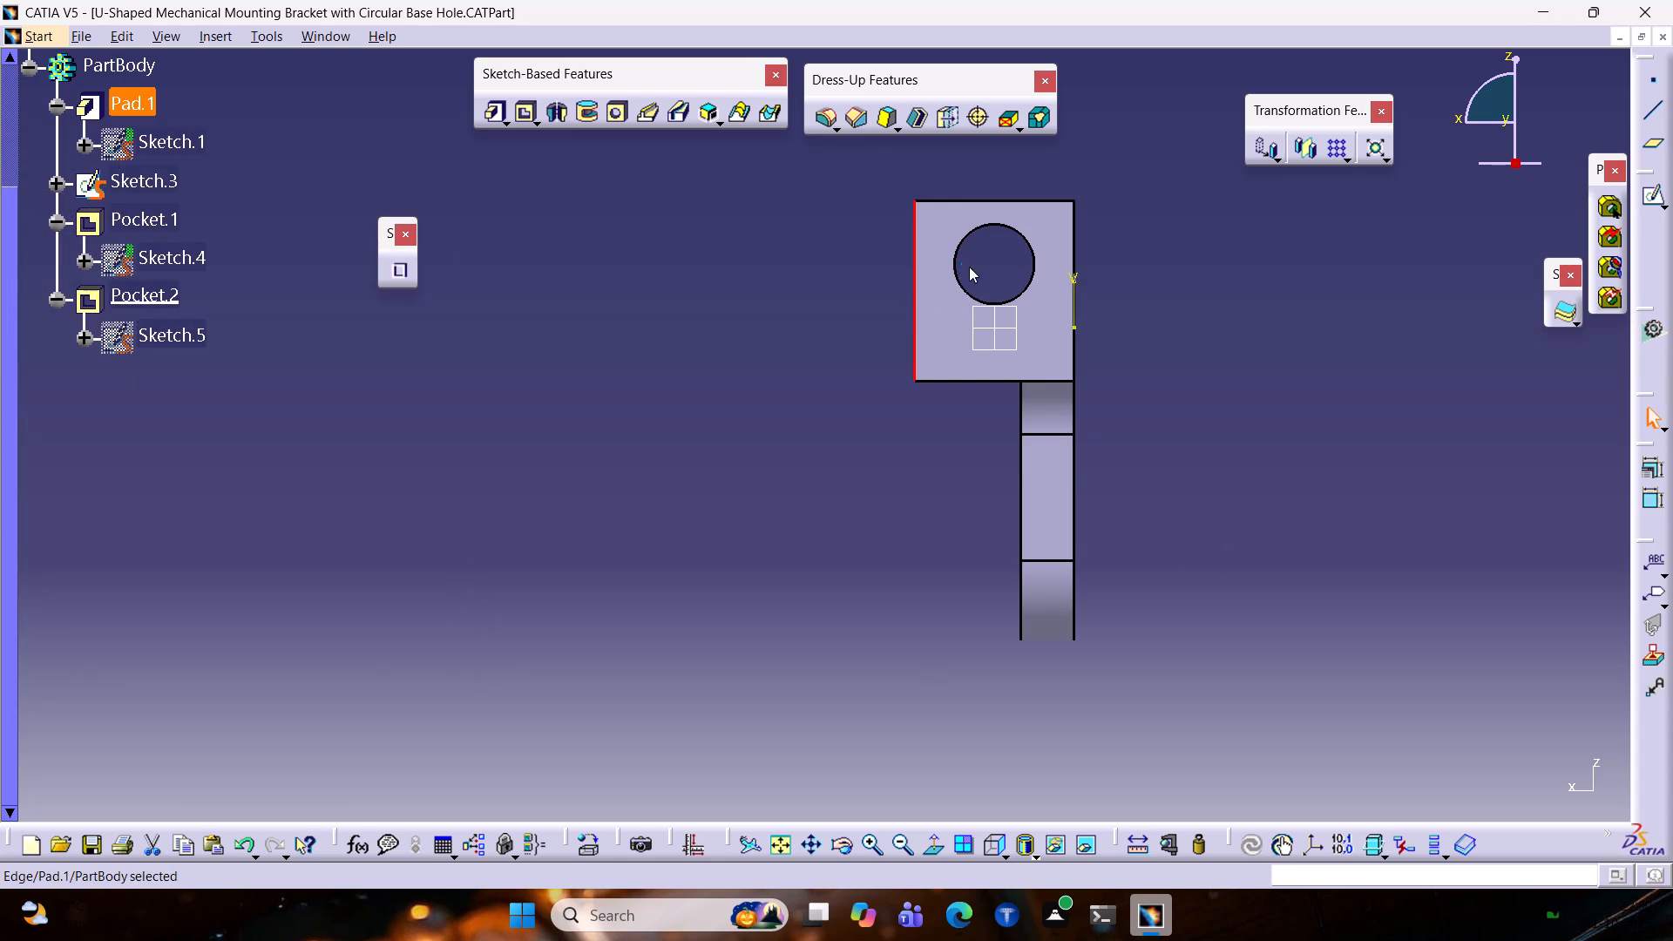
{"action": "left_click", "coordinate": [957, 285]}
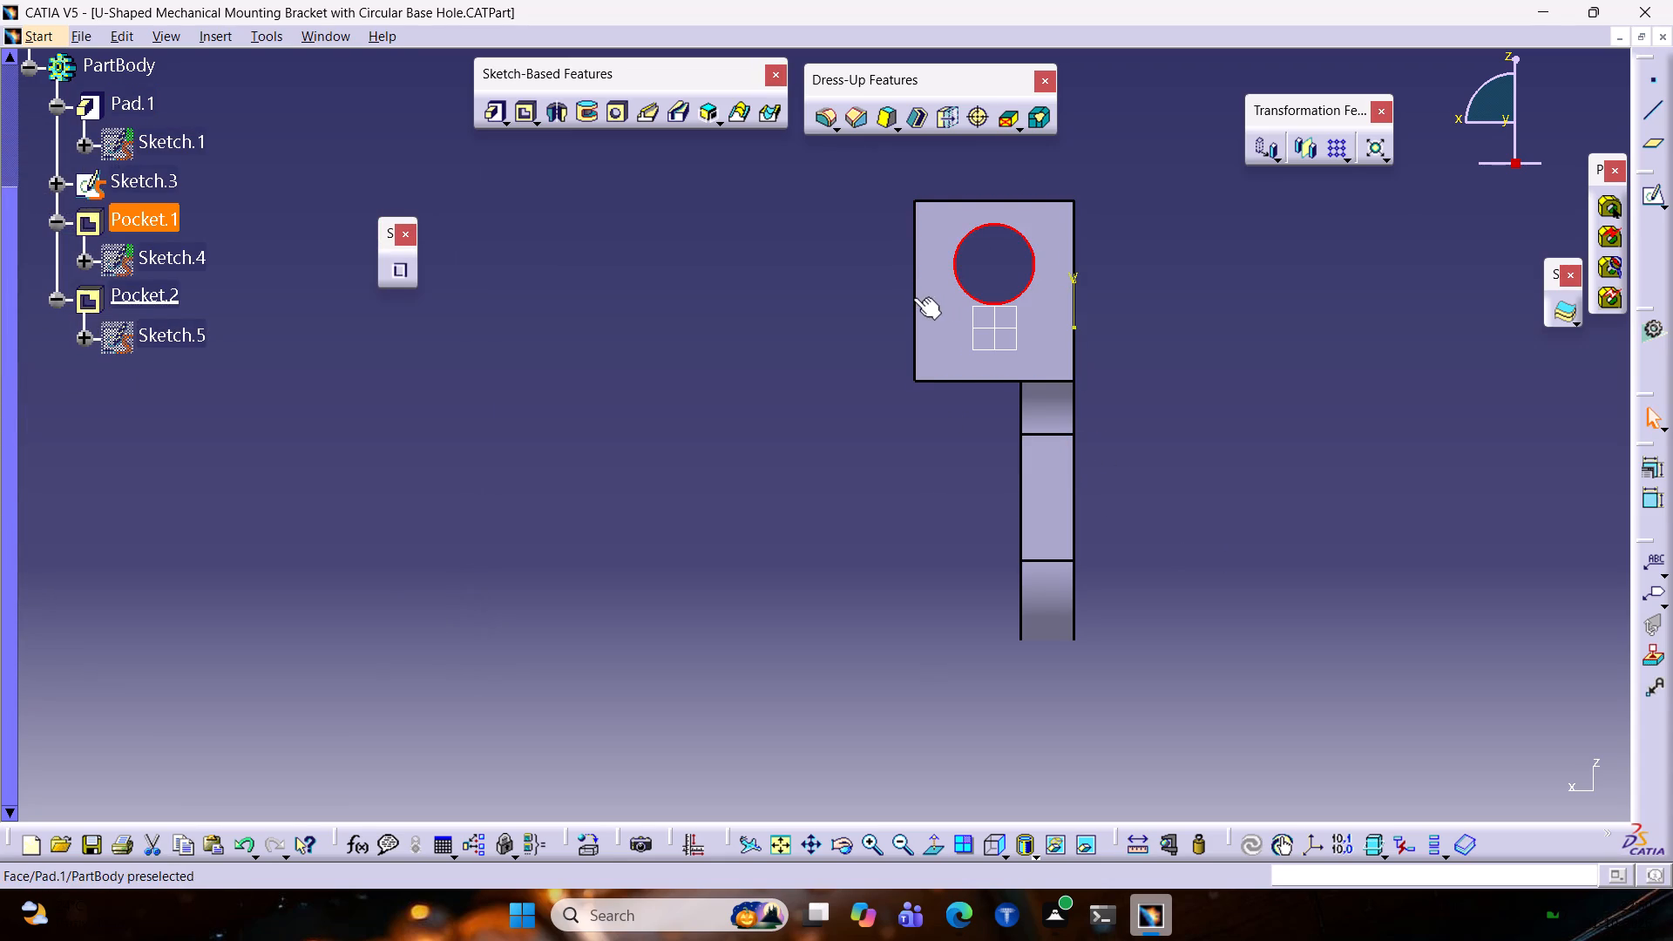
{"action": "left_click", "coordinate": [913, 297]}
{"action": "left_click", "coordinate": [1126, 829]}
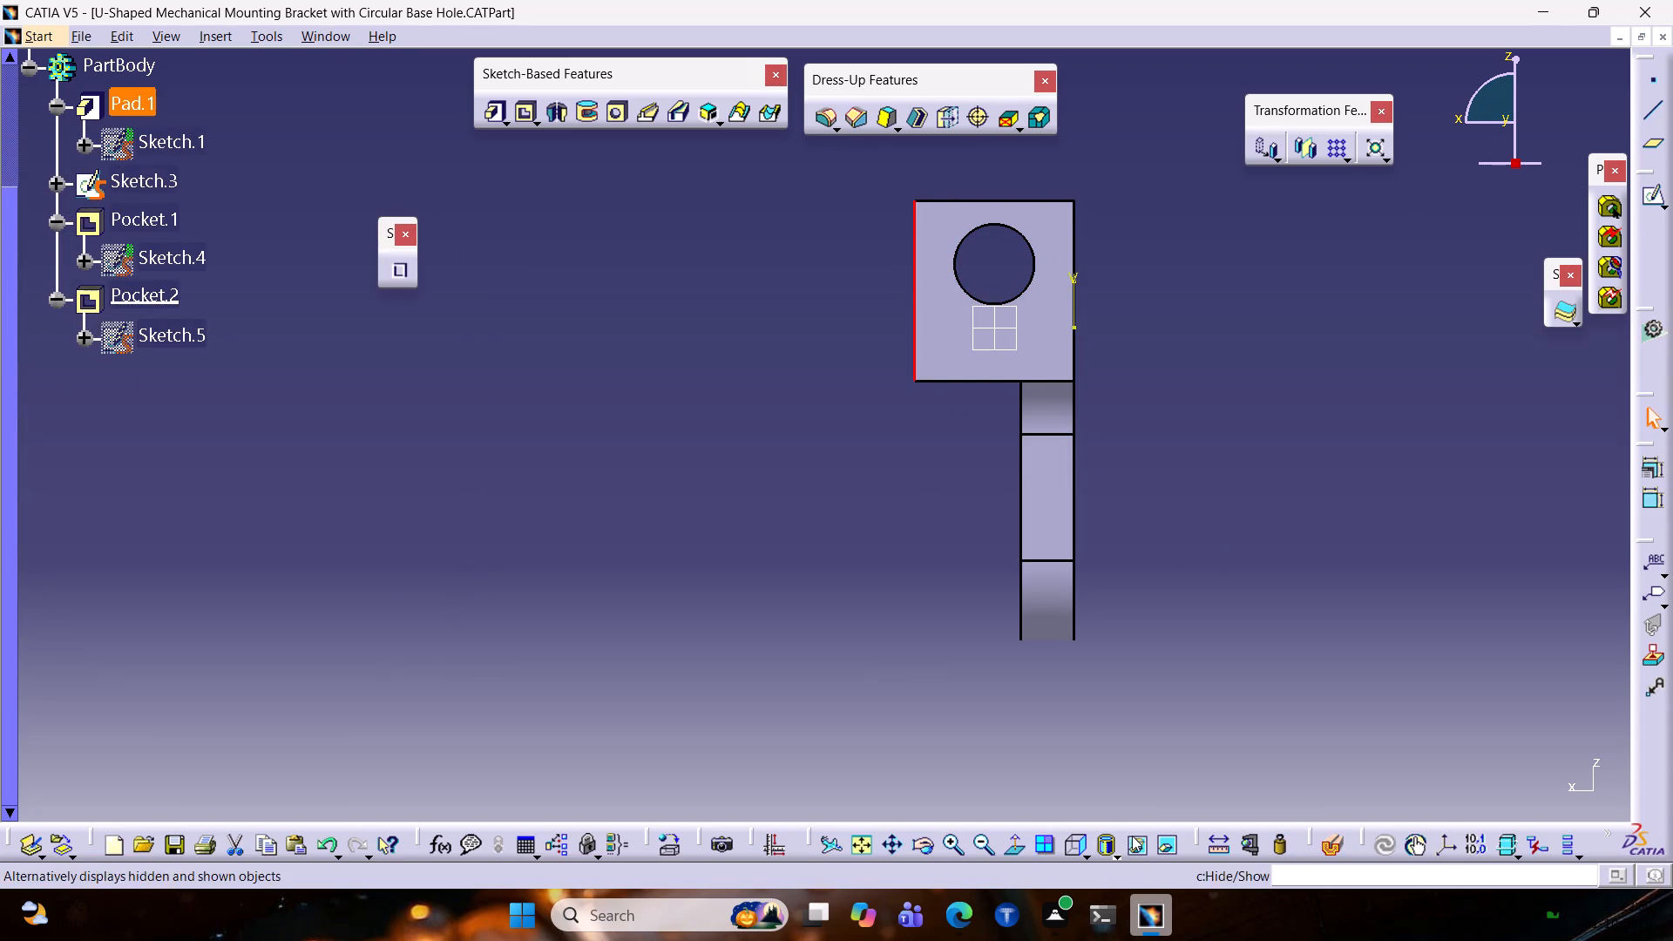
{"action": "left_click", "coordinate": [1228, 843]}
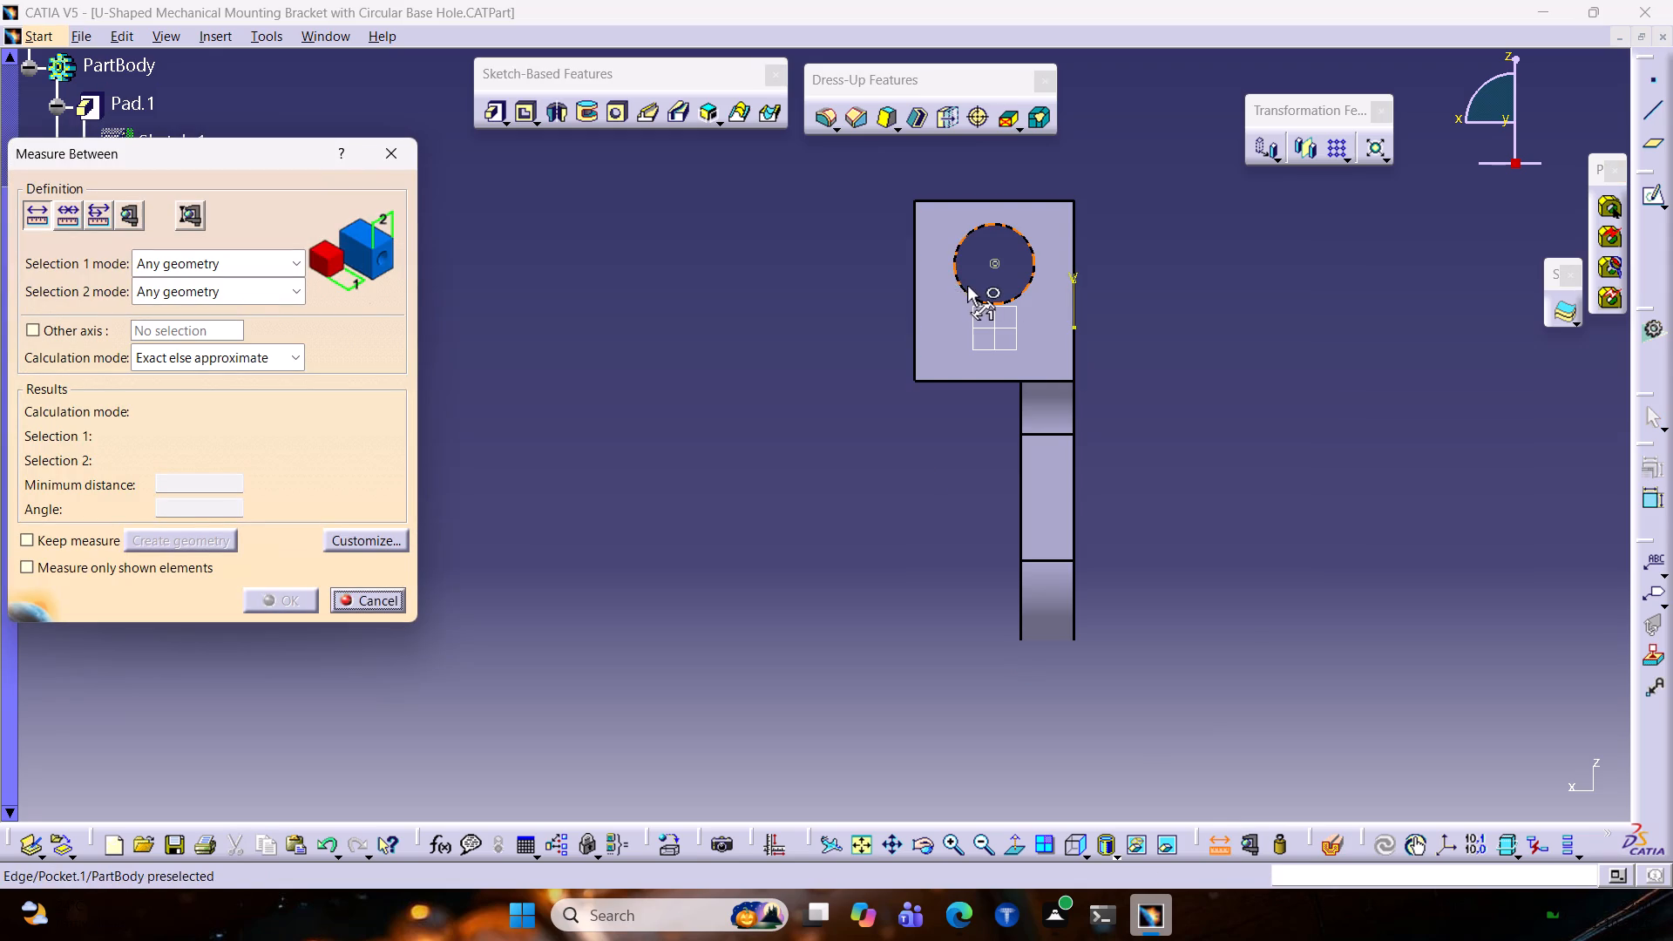
{"action": "left_click", "coordinate": [959, 288]}
{"action": "left_click", "coordinate": [918, 307]}
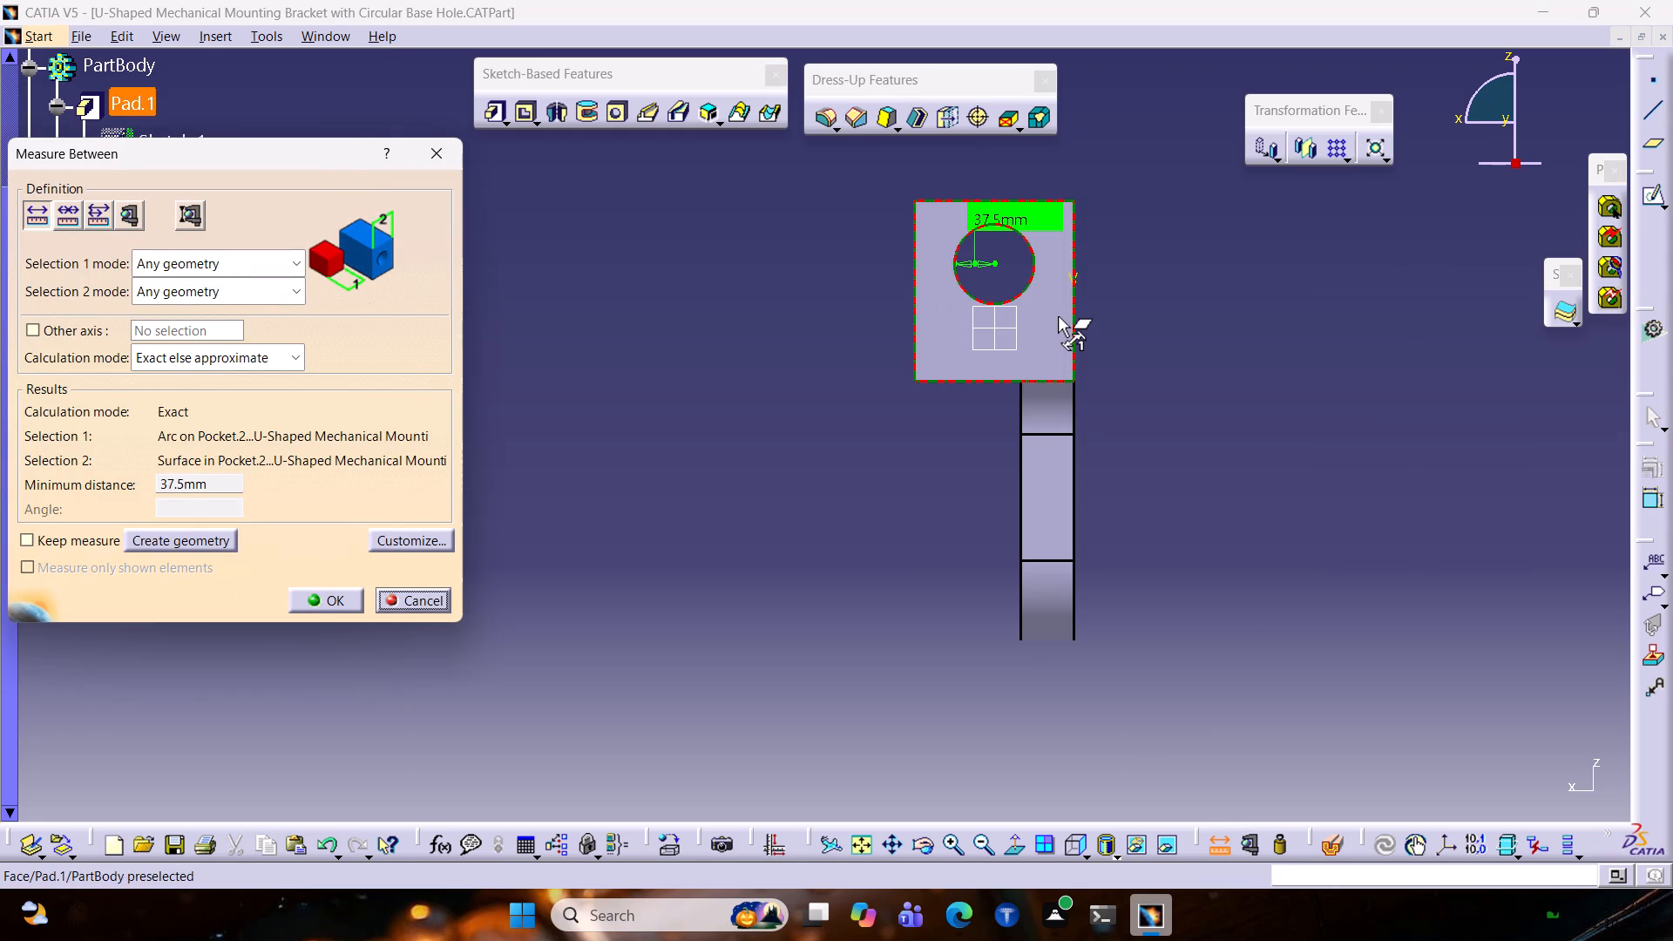
{"action": "key", "text": "Escape"}
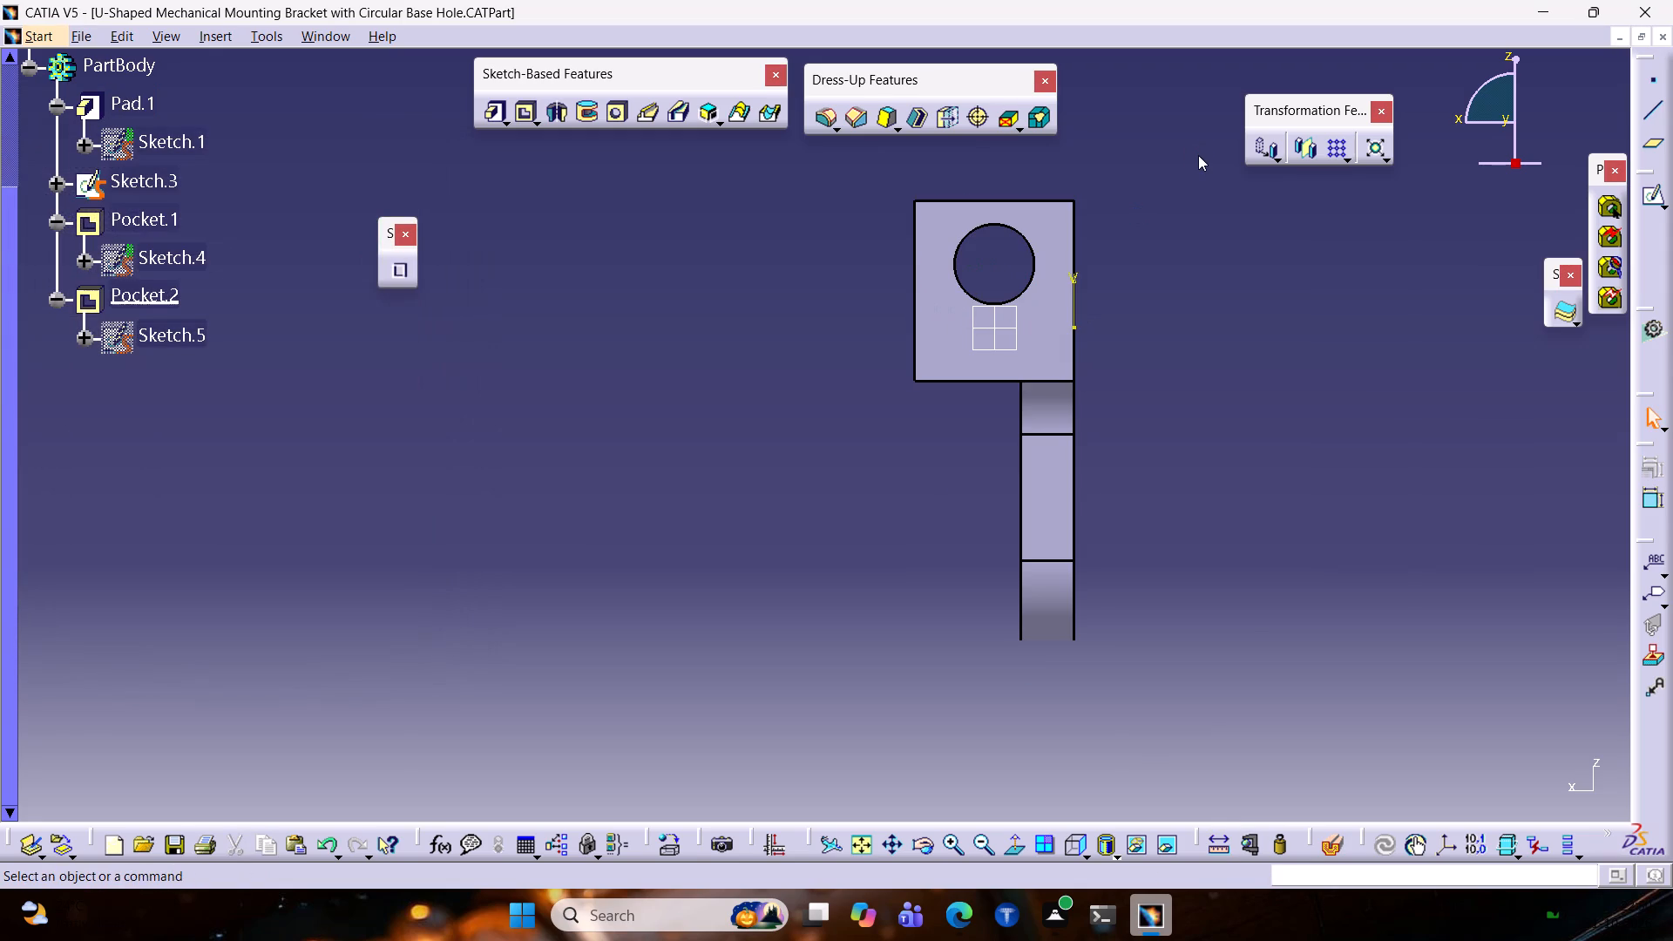
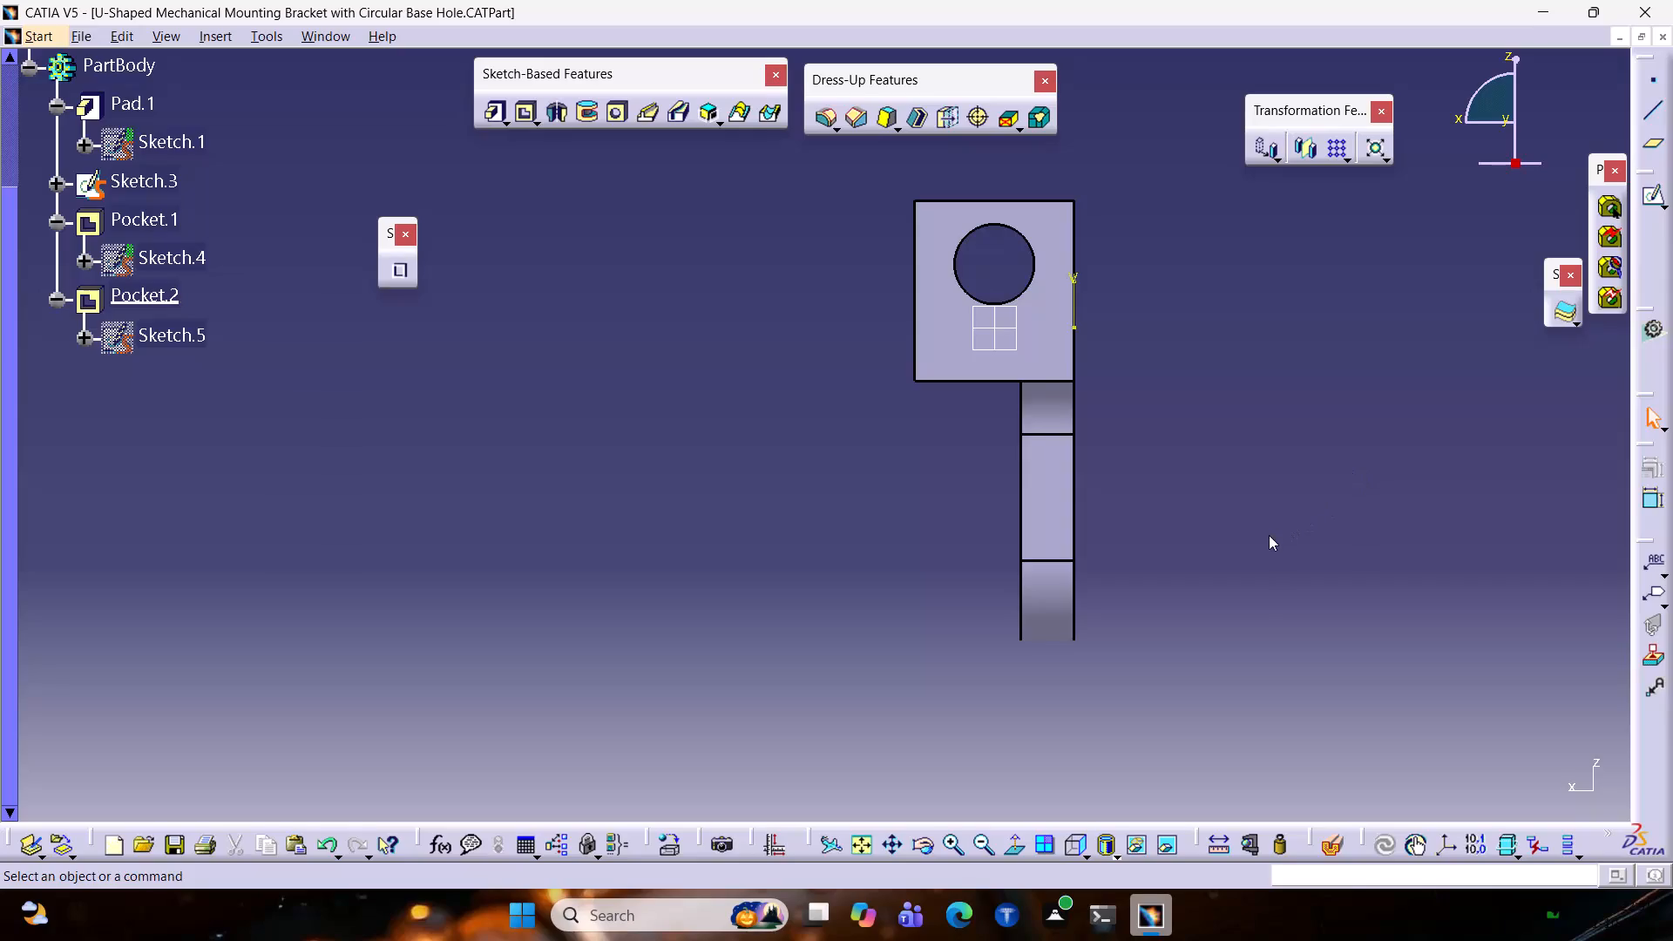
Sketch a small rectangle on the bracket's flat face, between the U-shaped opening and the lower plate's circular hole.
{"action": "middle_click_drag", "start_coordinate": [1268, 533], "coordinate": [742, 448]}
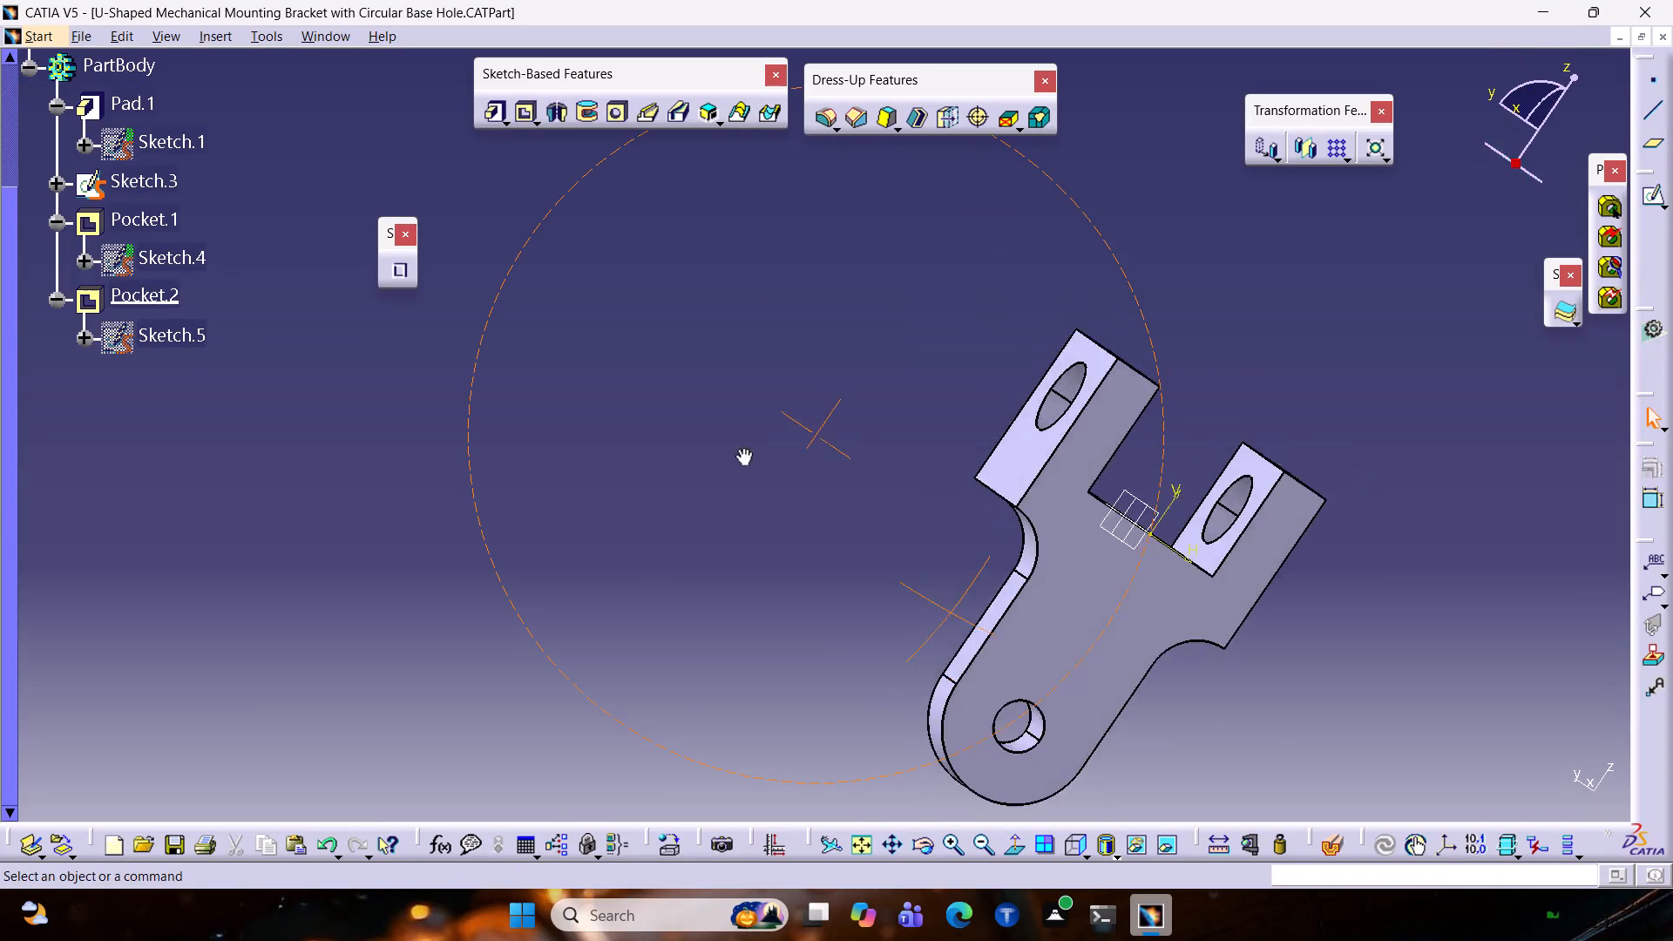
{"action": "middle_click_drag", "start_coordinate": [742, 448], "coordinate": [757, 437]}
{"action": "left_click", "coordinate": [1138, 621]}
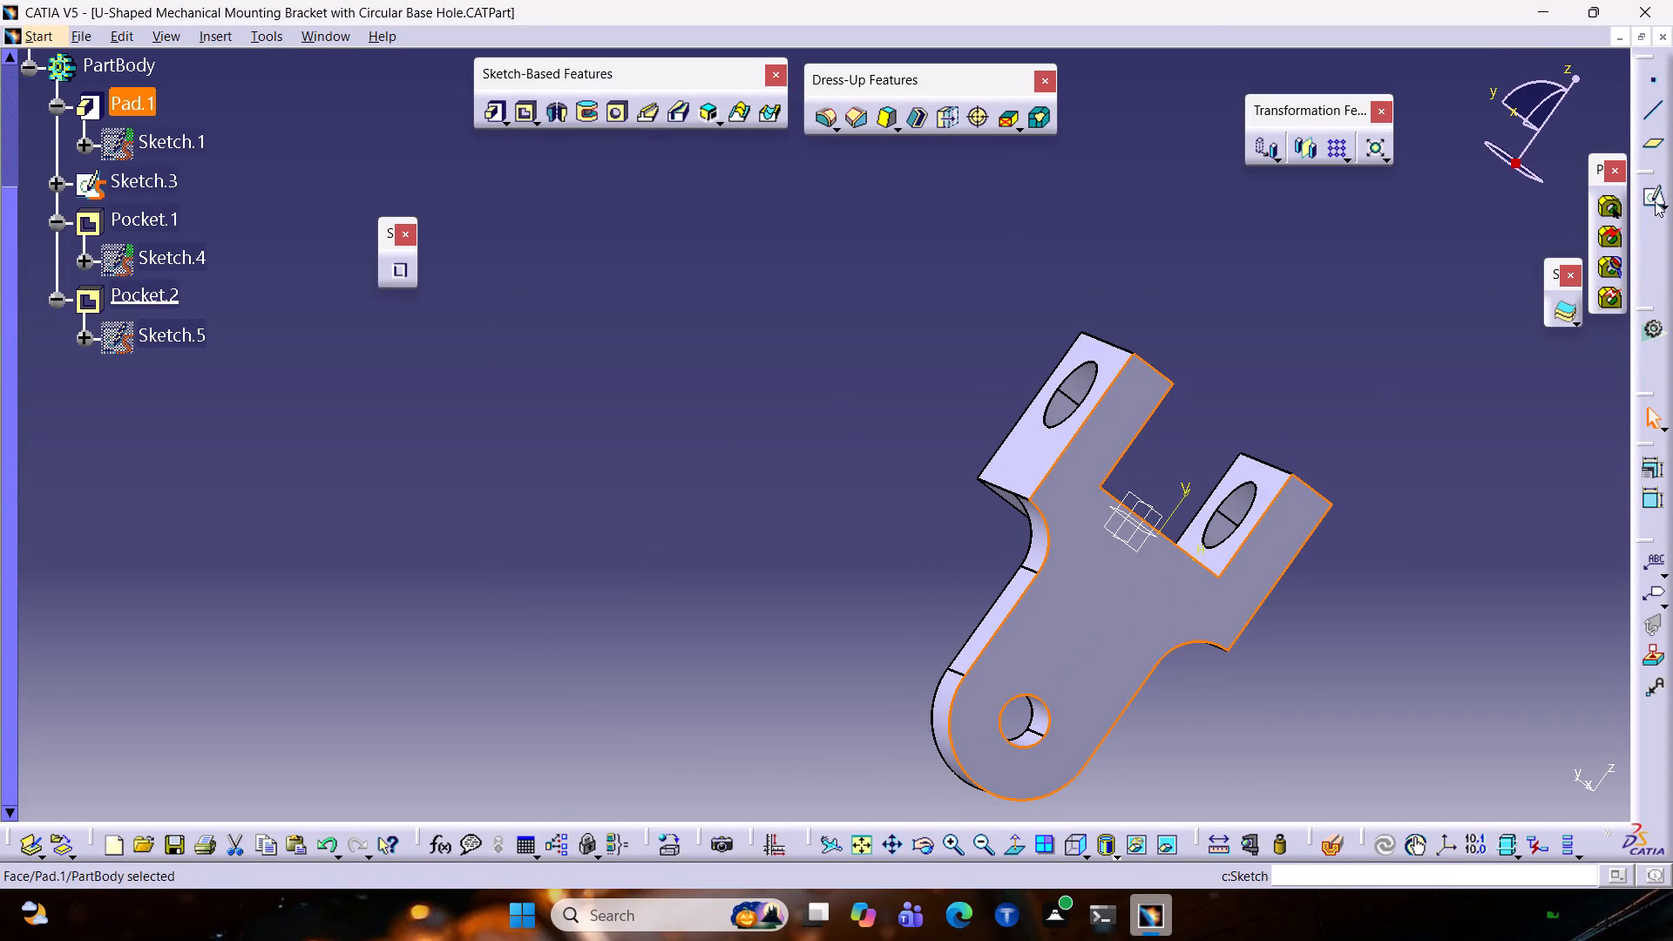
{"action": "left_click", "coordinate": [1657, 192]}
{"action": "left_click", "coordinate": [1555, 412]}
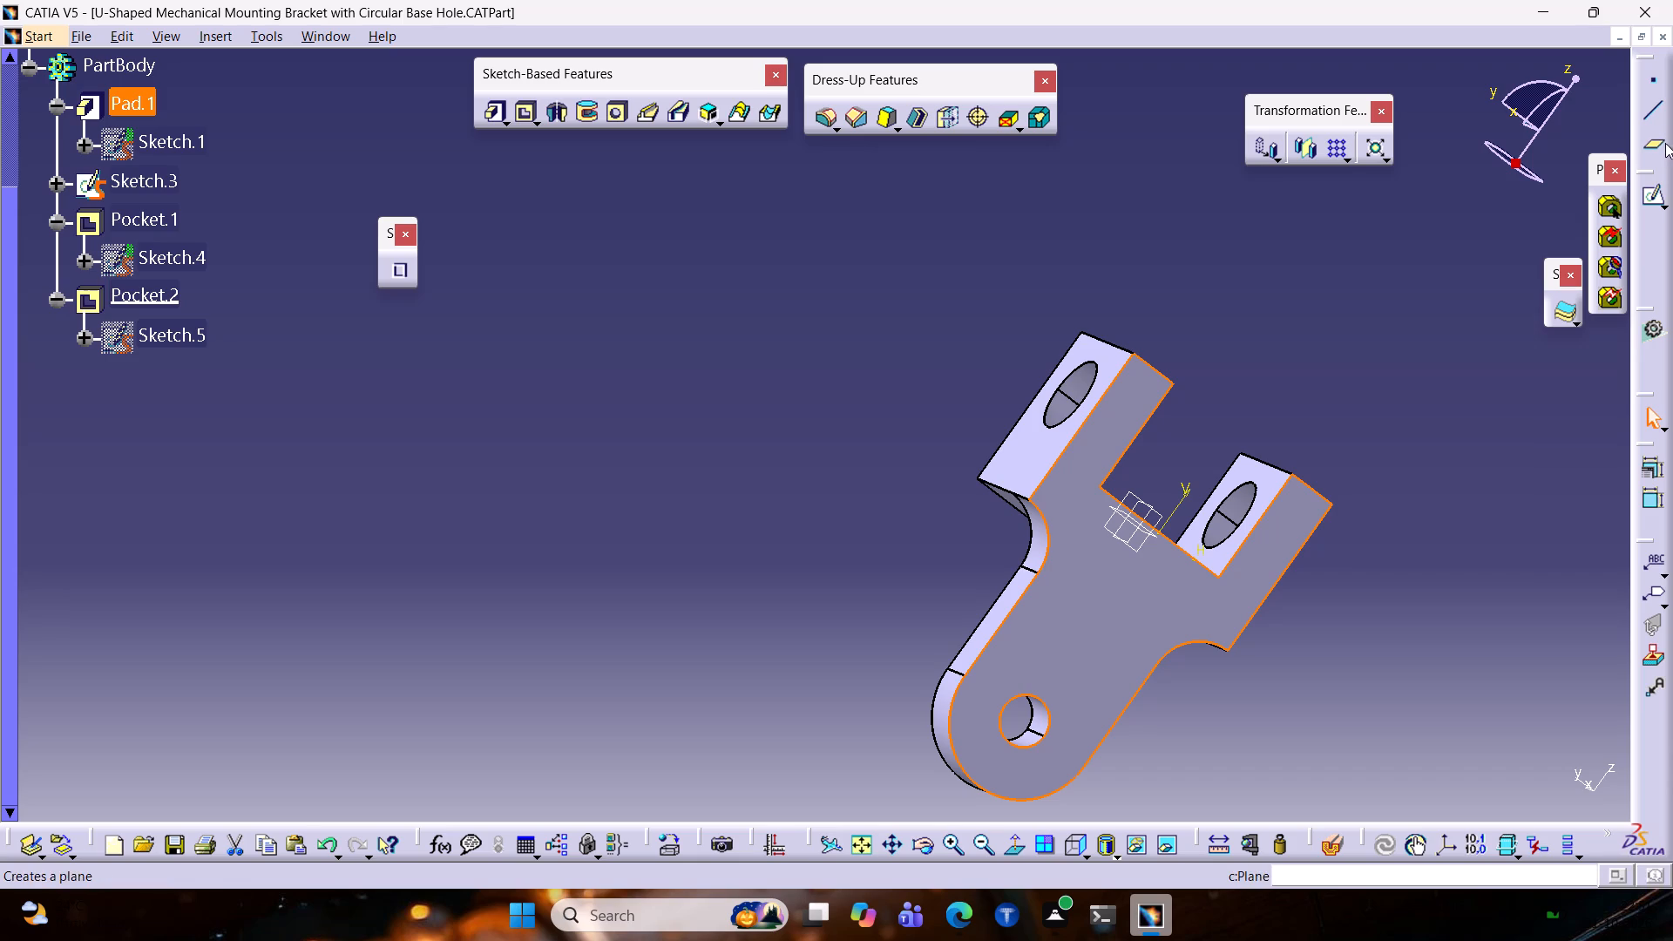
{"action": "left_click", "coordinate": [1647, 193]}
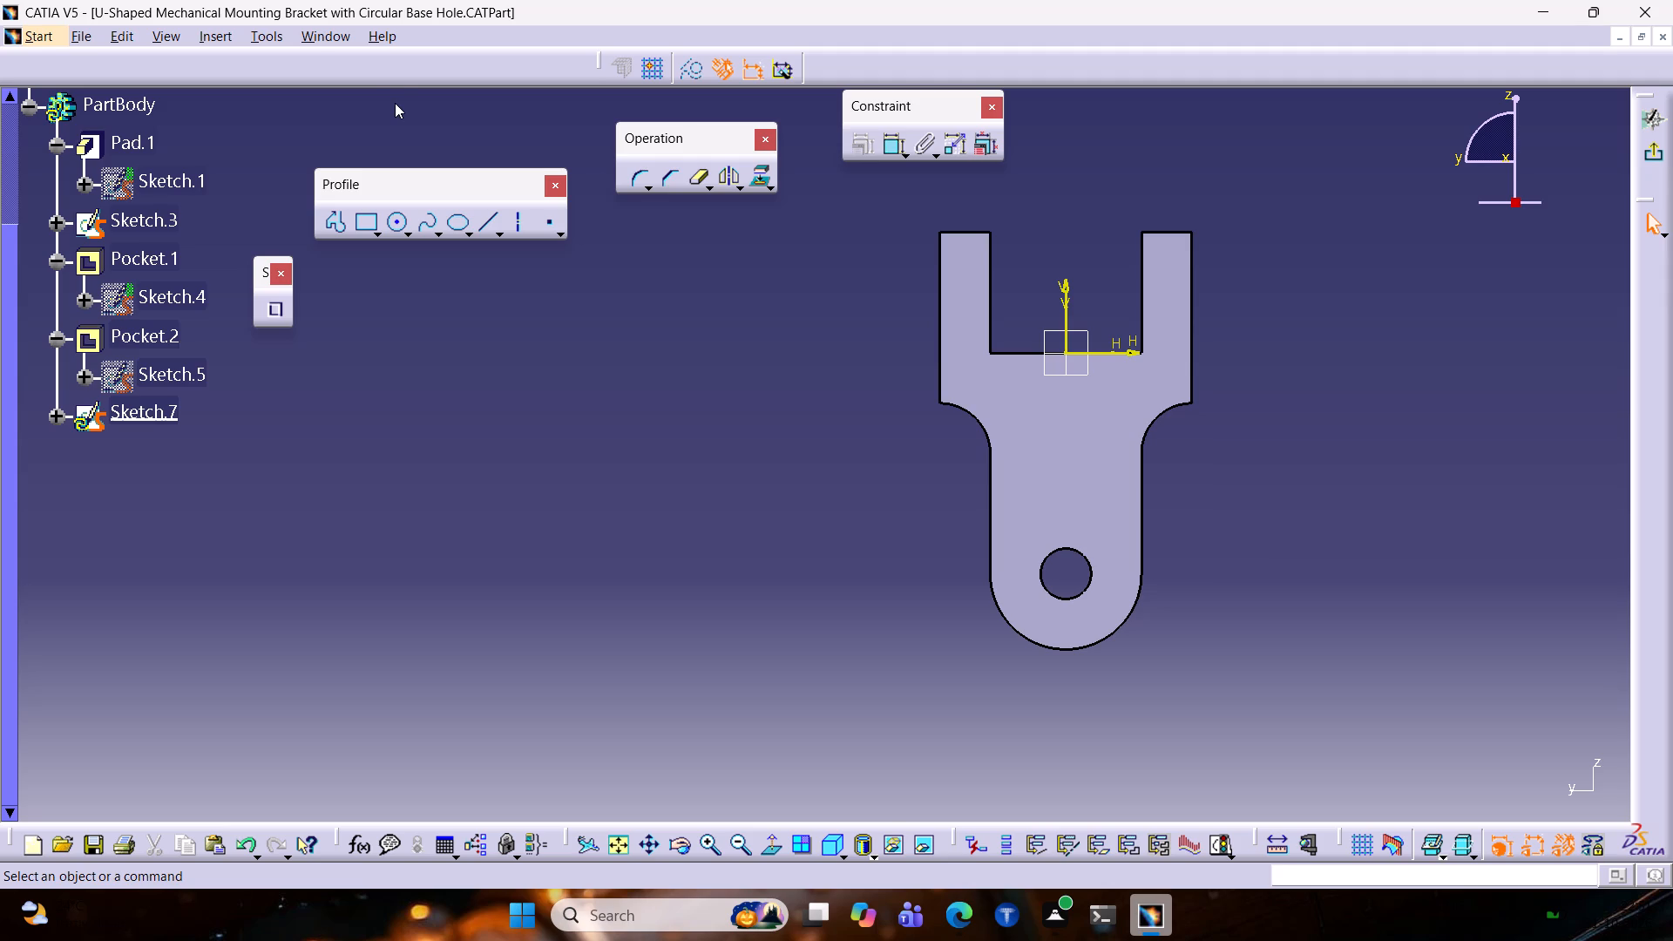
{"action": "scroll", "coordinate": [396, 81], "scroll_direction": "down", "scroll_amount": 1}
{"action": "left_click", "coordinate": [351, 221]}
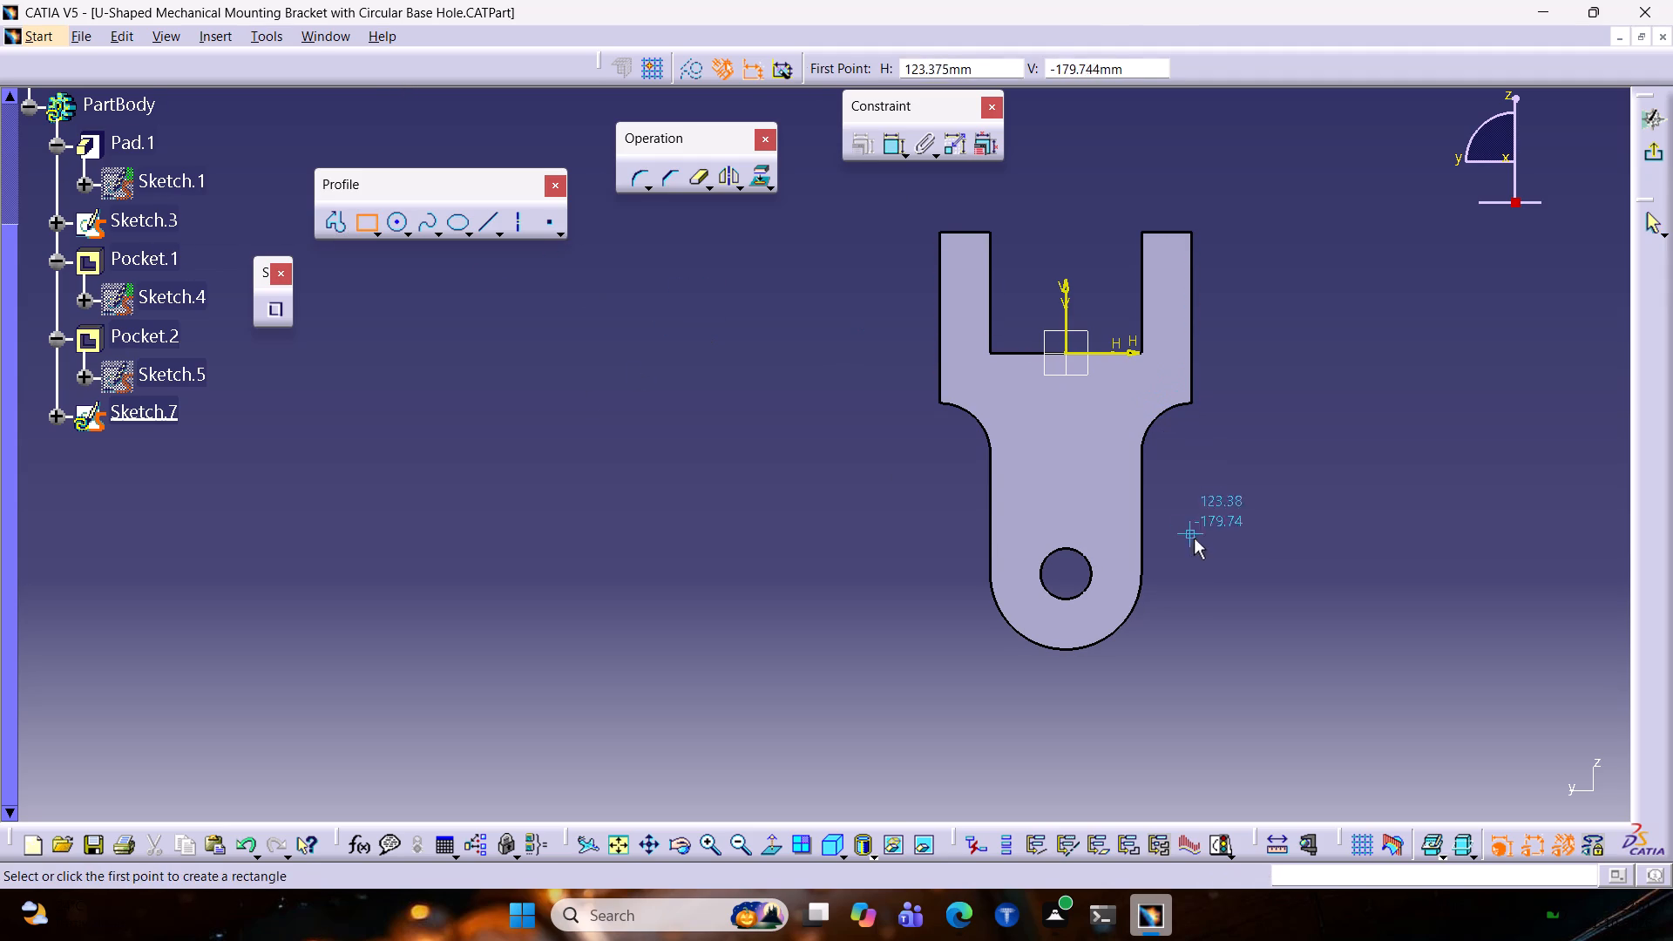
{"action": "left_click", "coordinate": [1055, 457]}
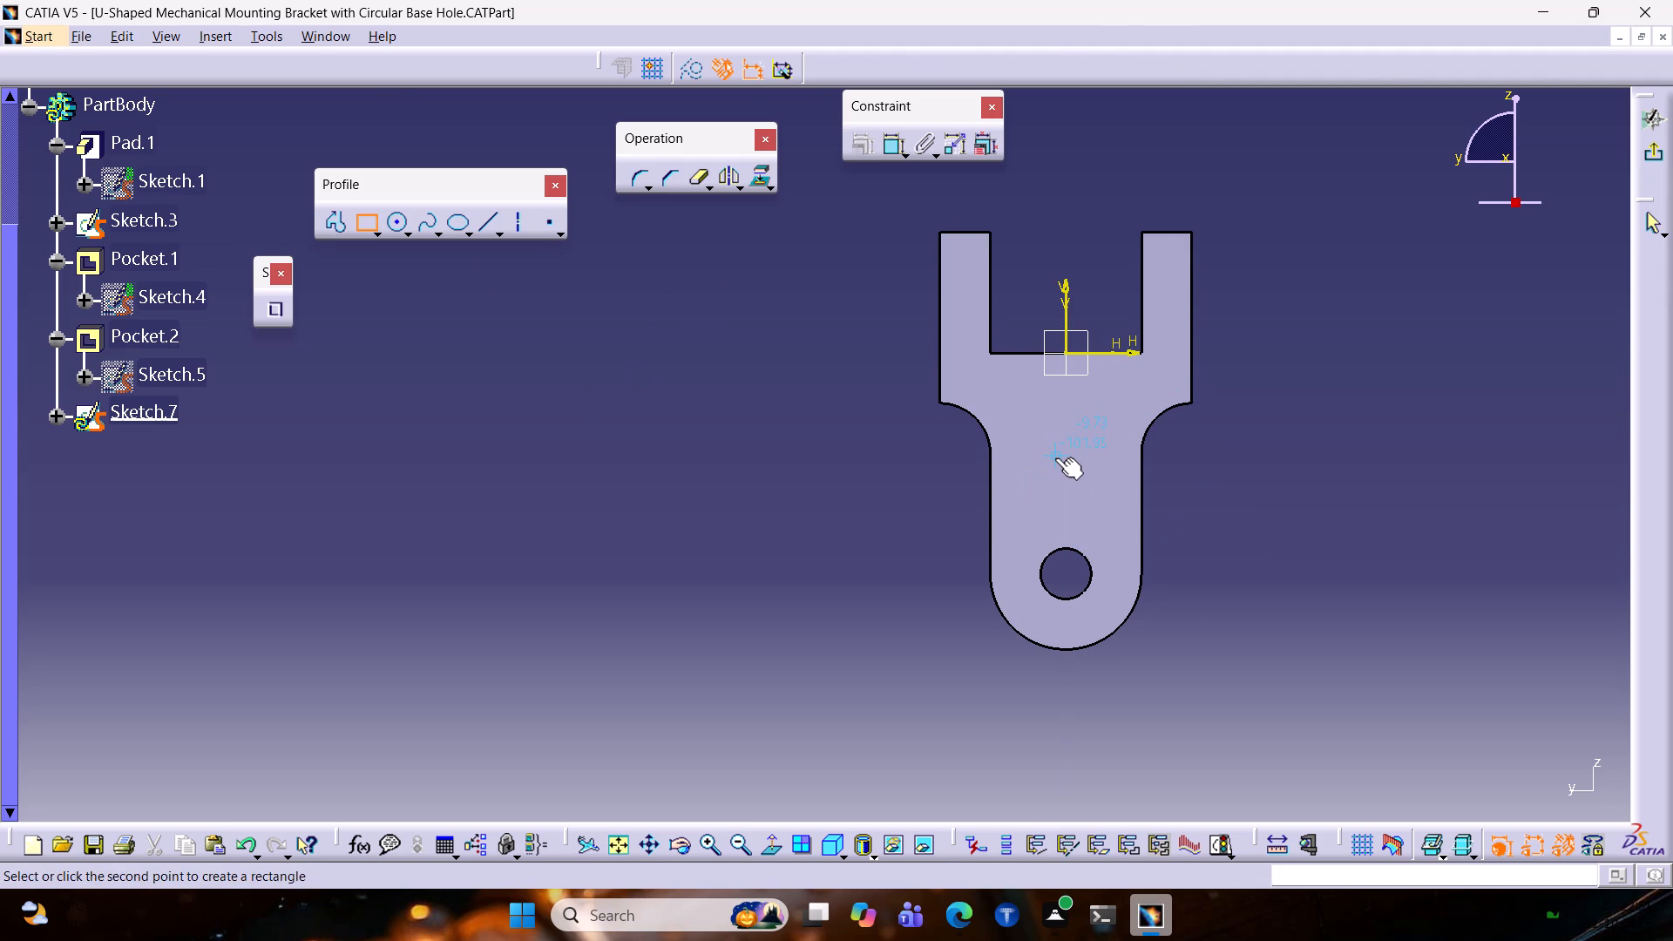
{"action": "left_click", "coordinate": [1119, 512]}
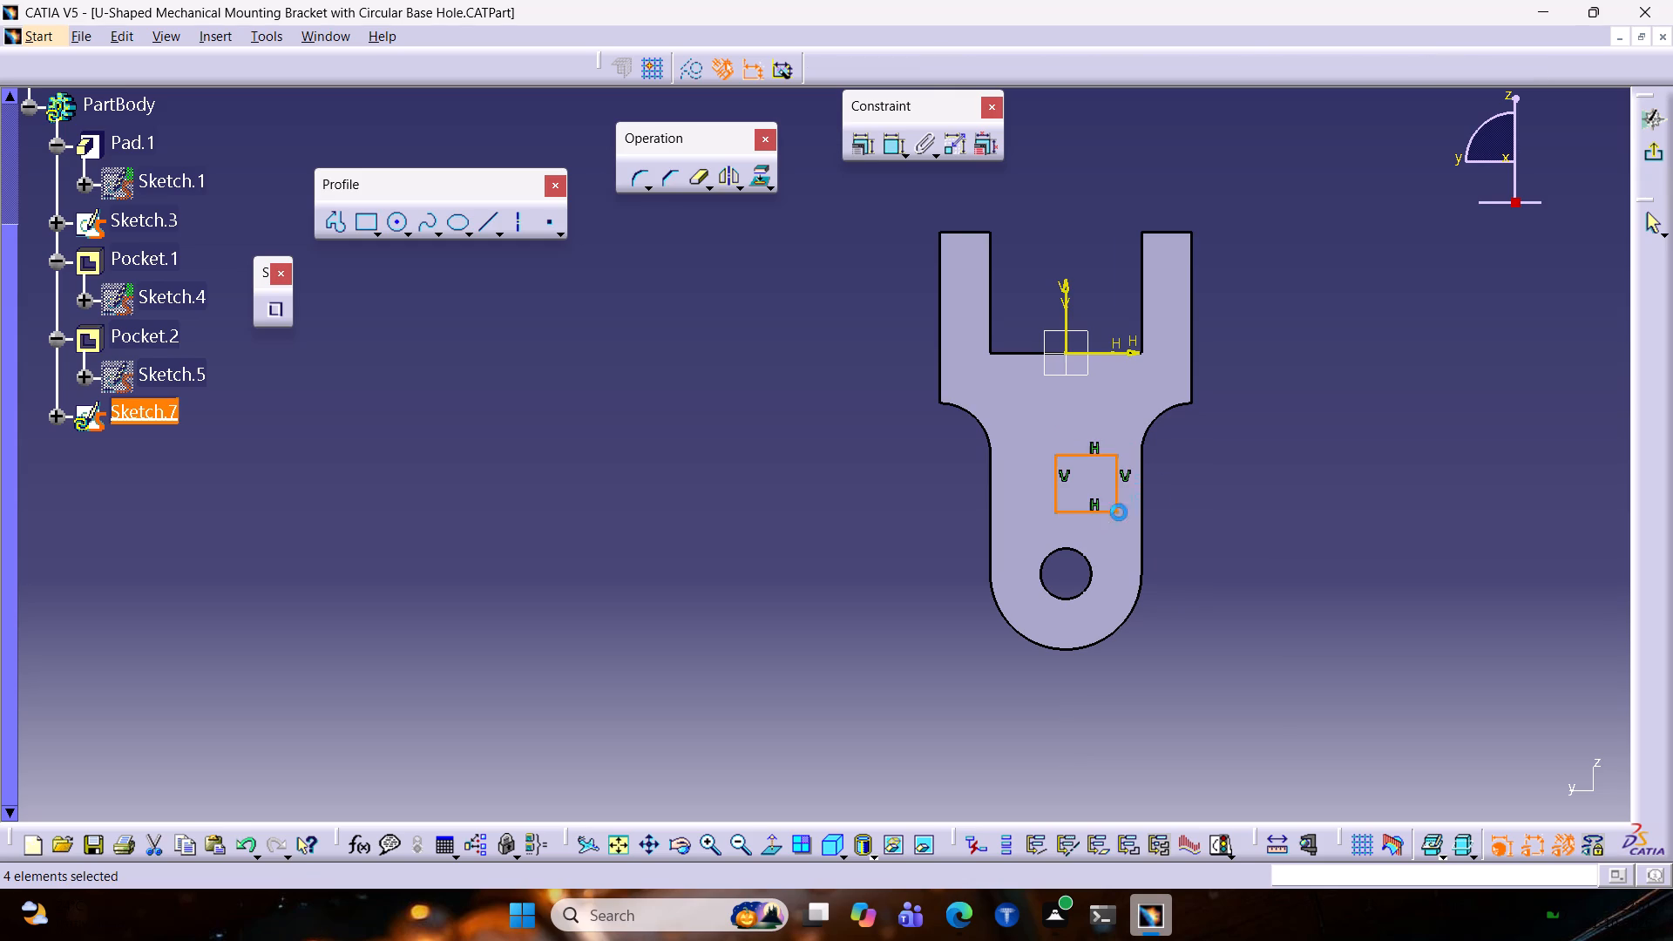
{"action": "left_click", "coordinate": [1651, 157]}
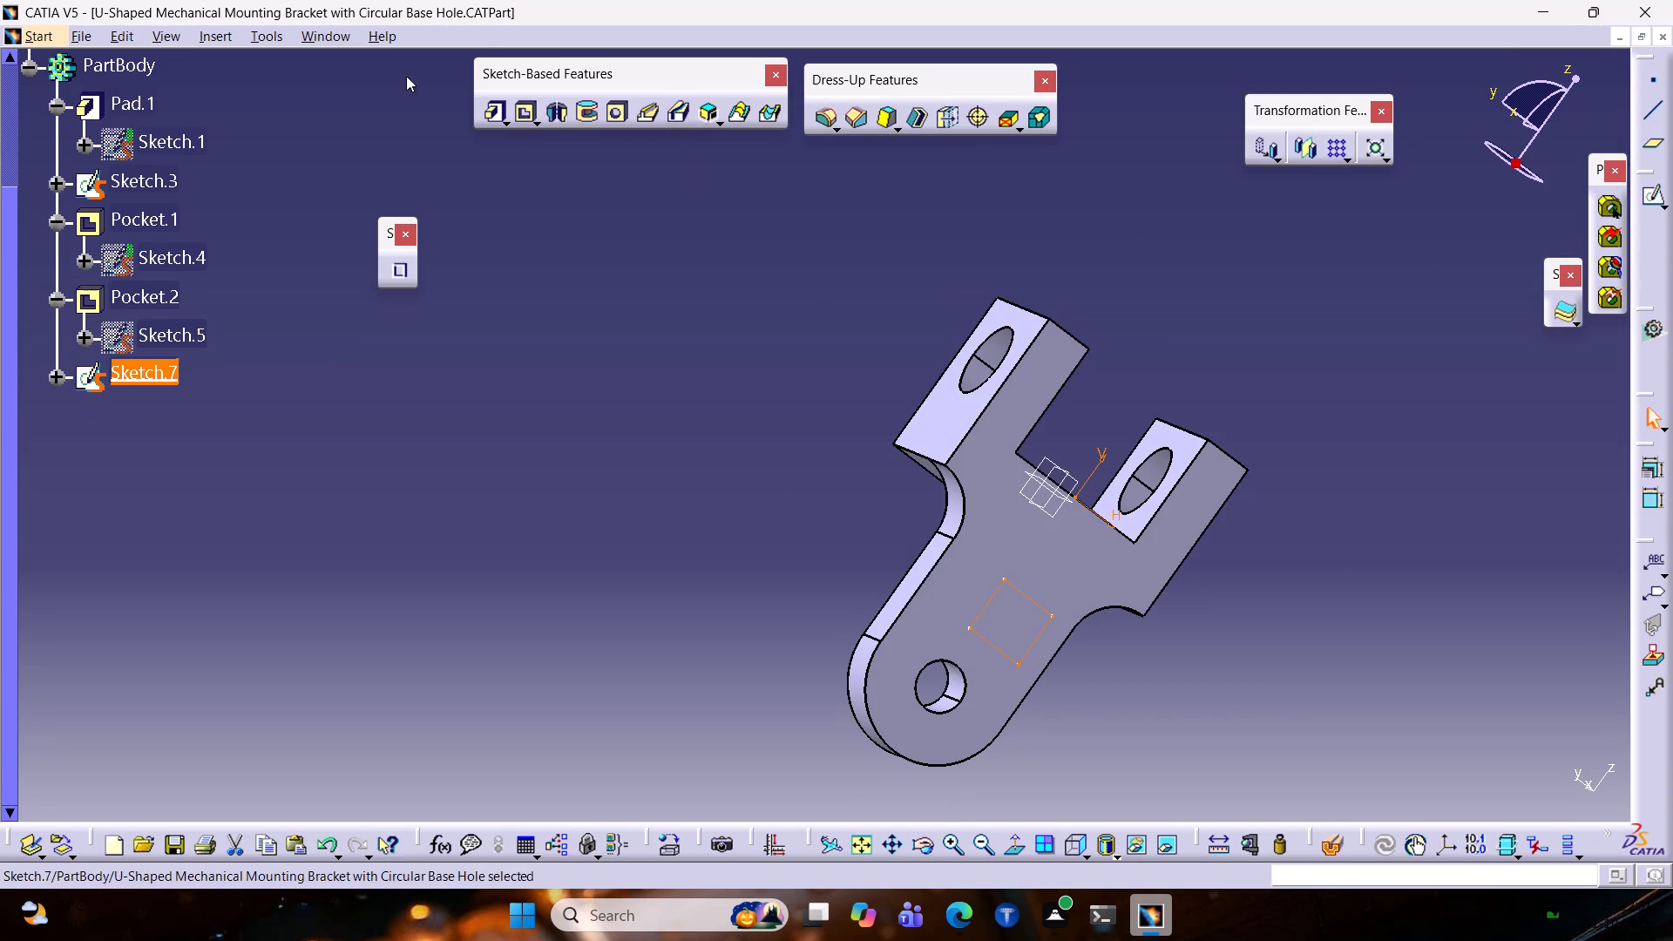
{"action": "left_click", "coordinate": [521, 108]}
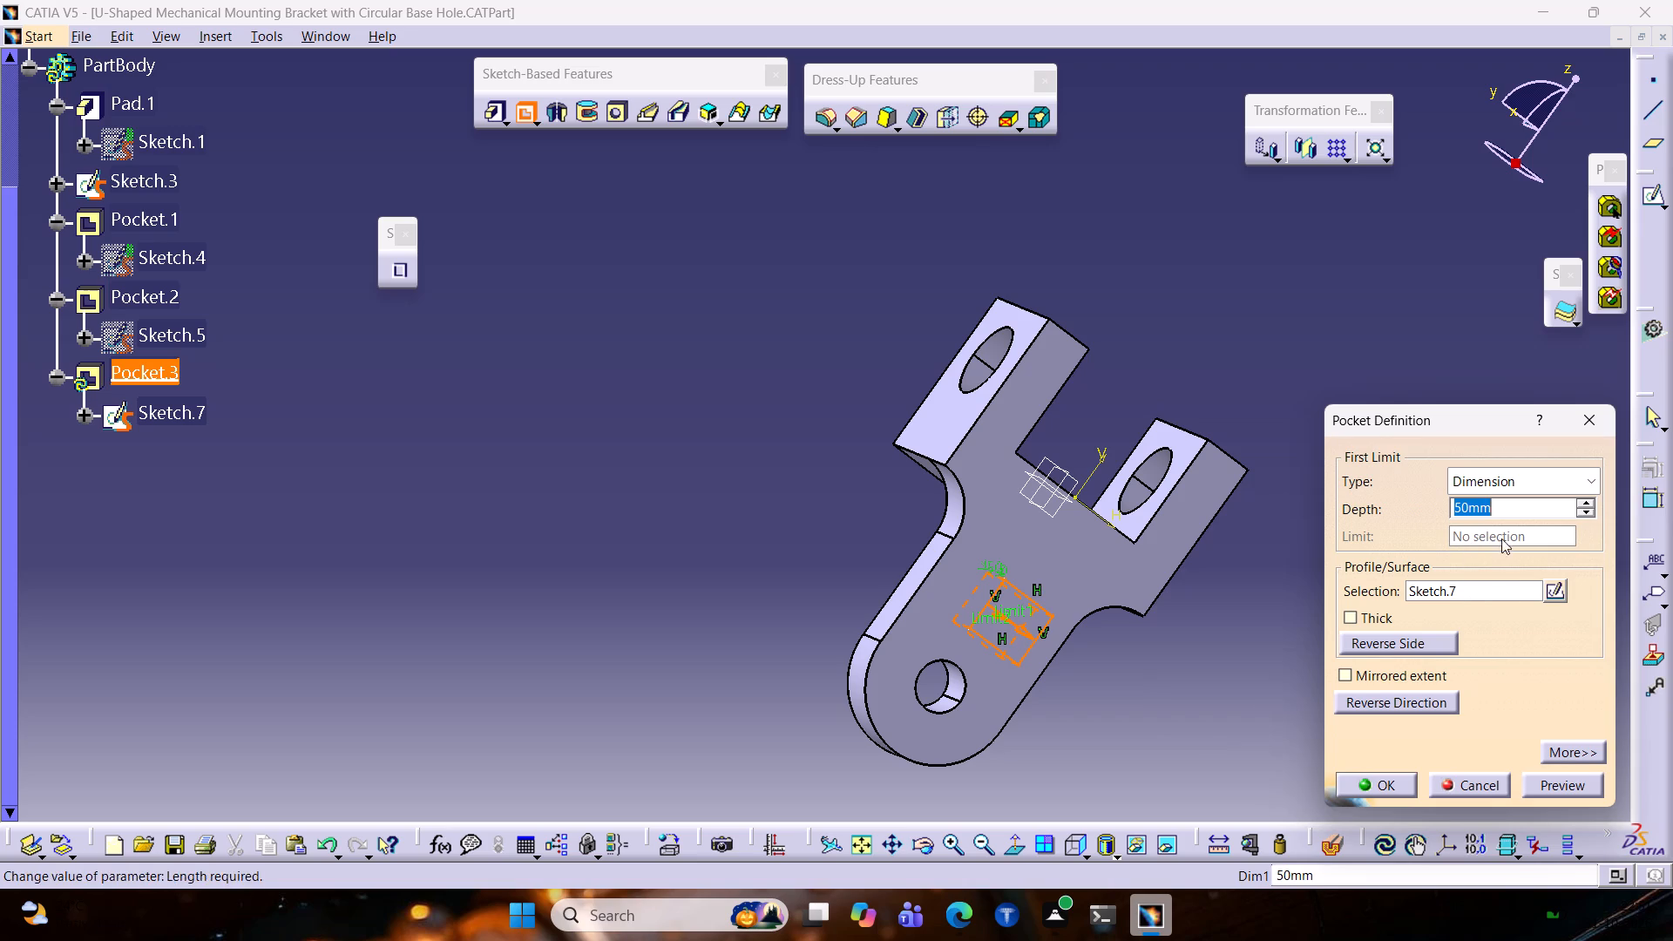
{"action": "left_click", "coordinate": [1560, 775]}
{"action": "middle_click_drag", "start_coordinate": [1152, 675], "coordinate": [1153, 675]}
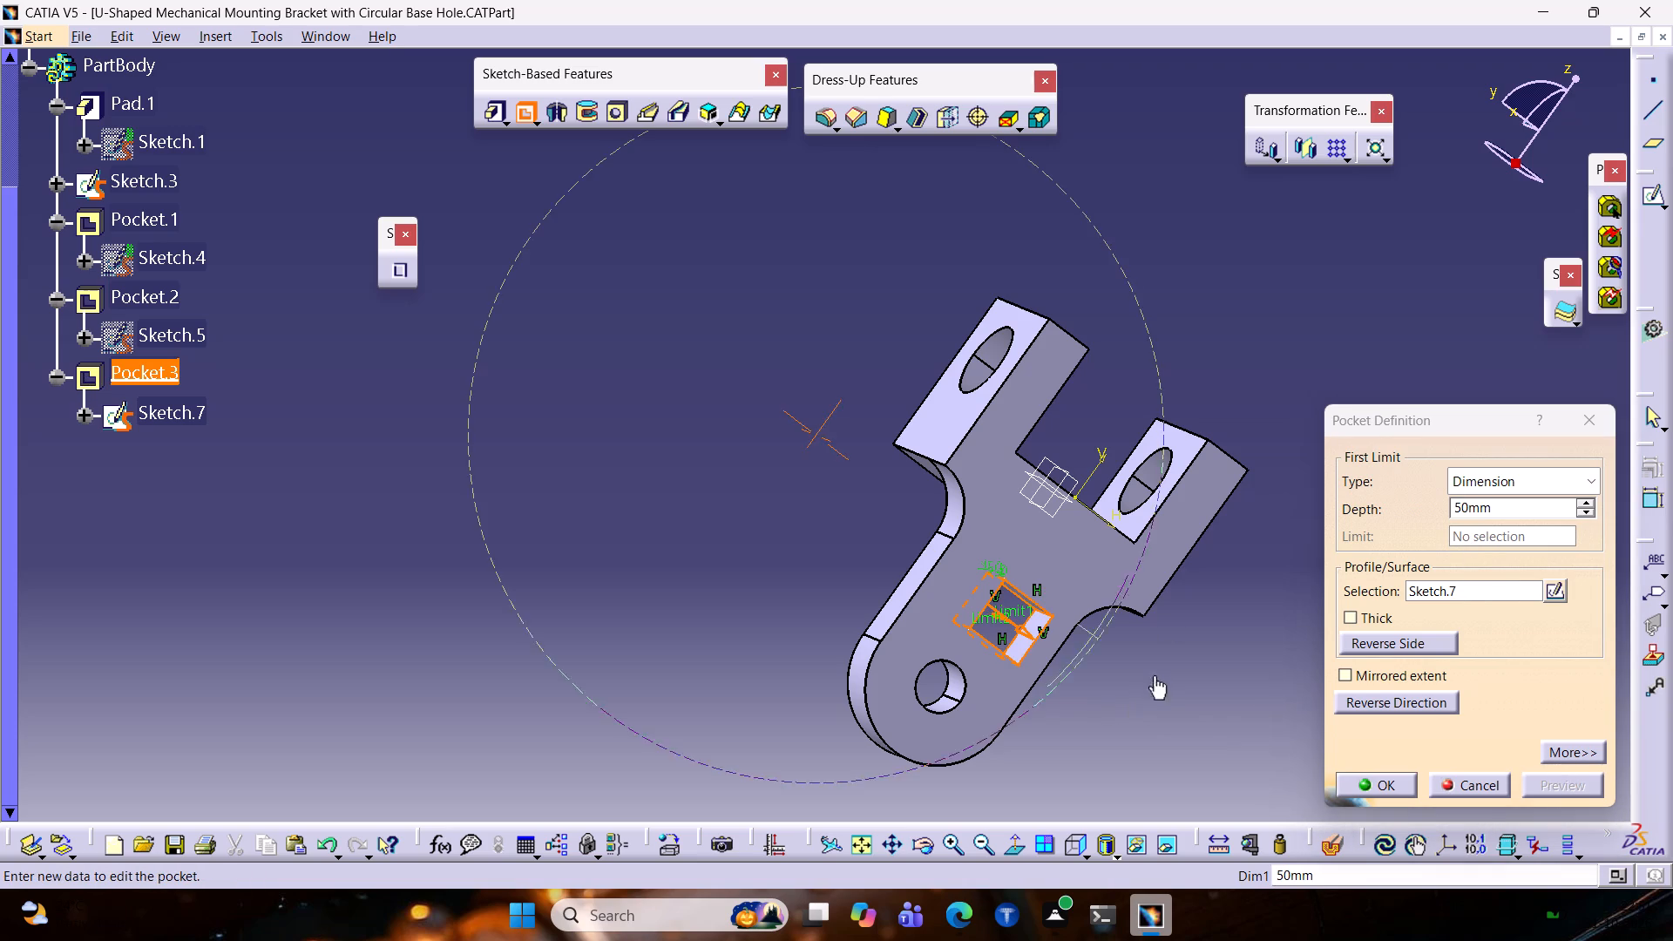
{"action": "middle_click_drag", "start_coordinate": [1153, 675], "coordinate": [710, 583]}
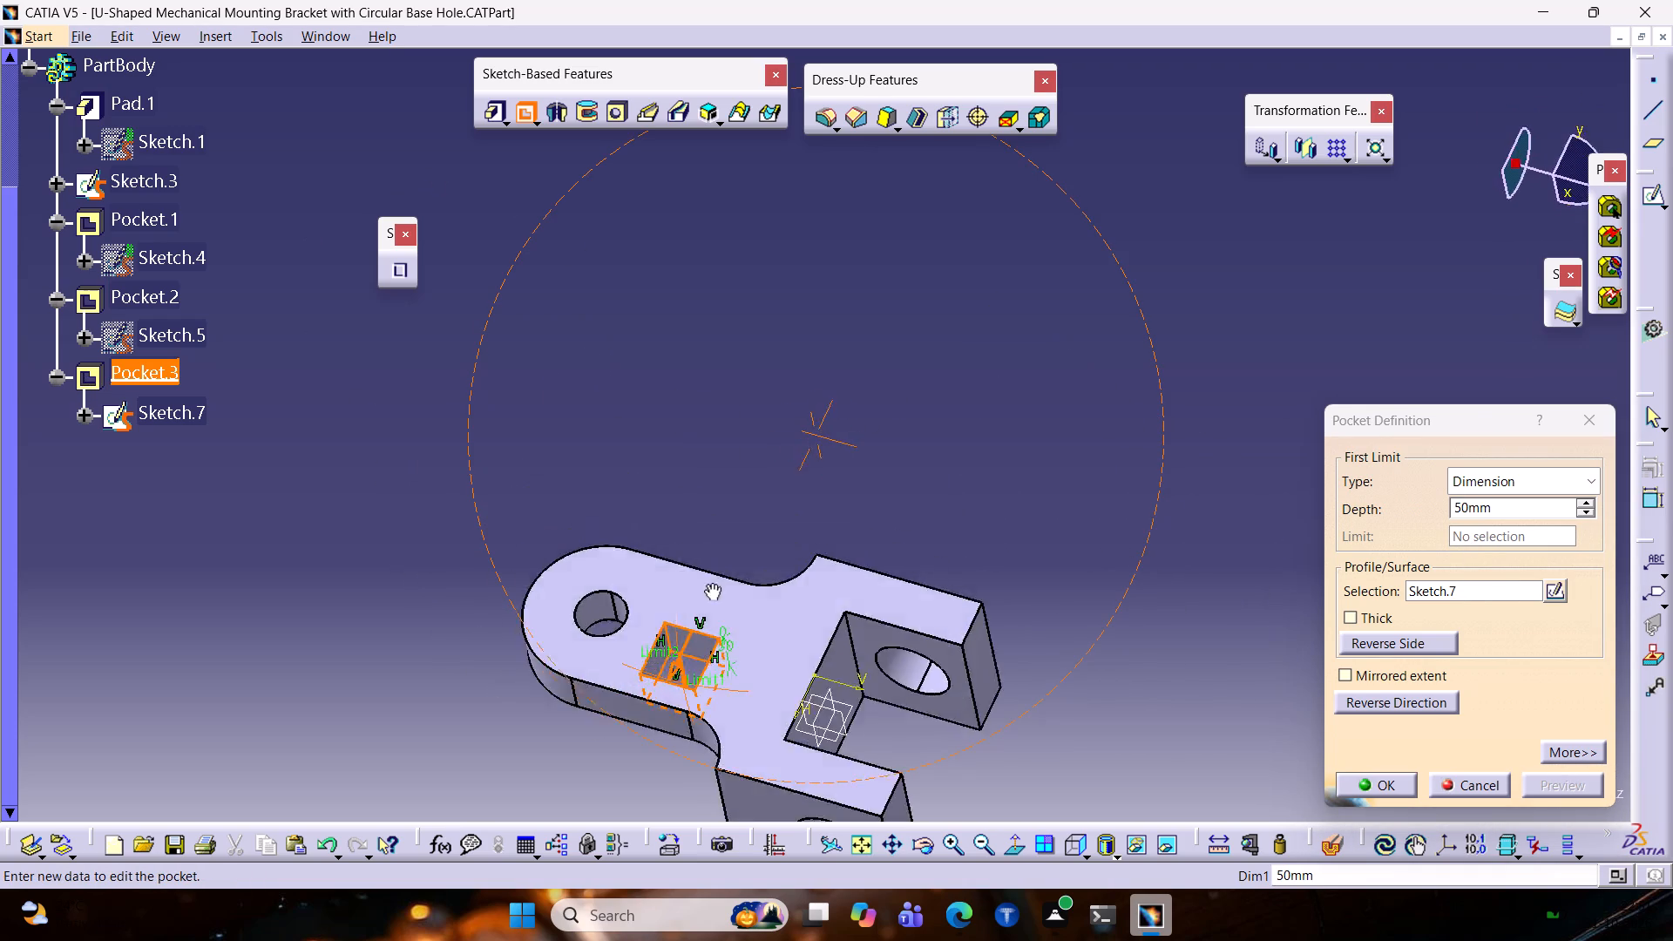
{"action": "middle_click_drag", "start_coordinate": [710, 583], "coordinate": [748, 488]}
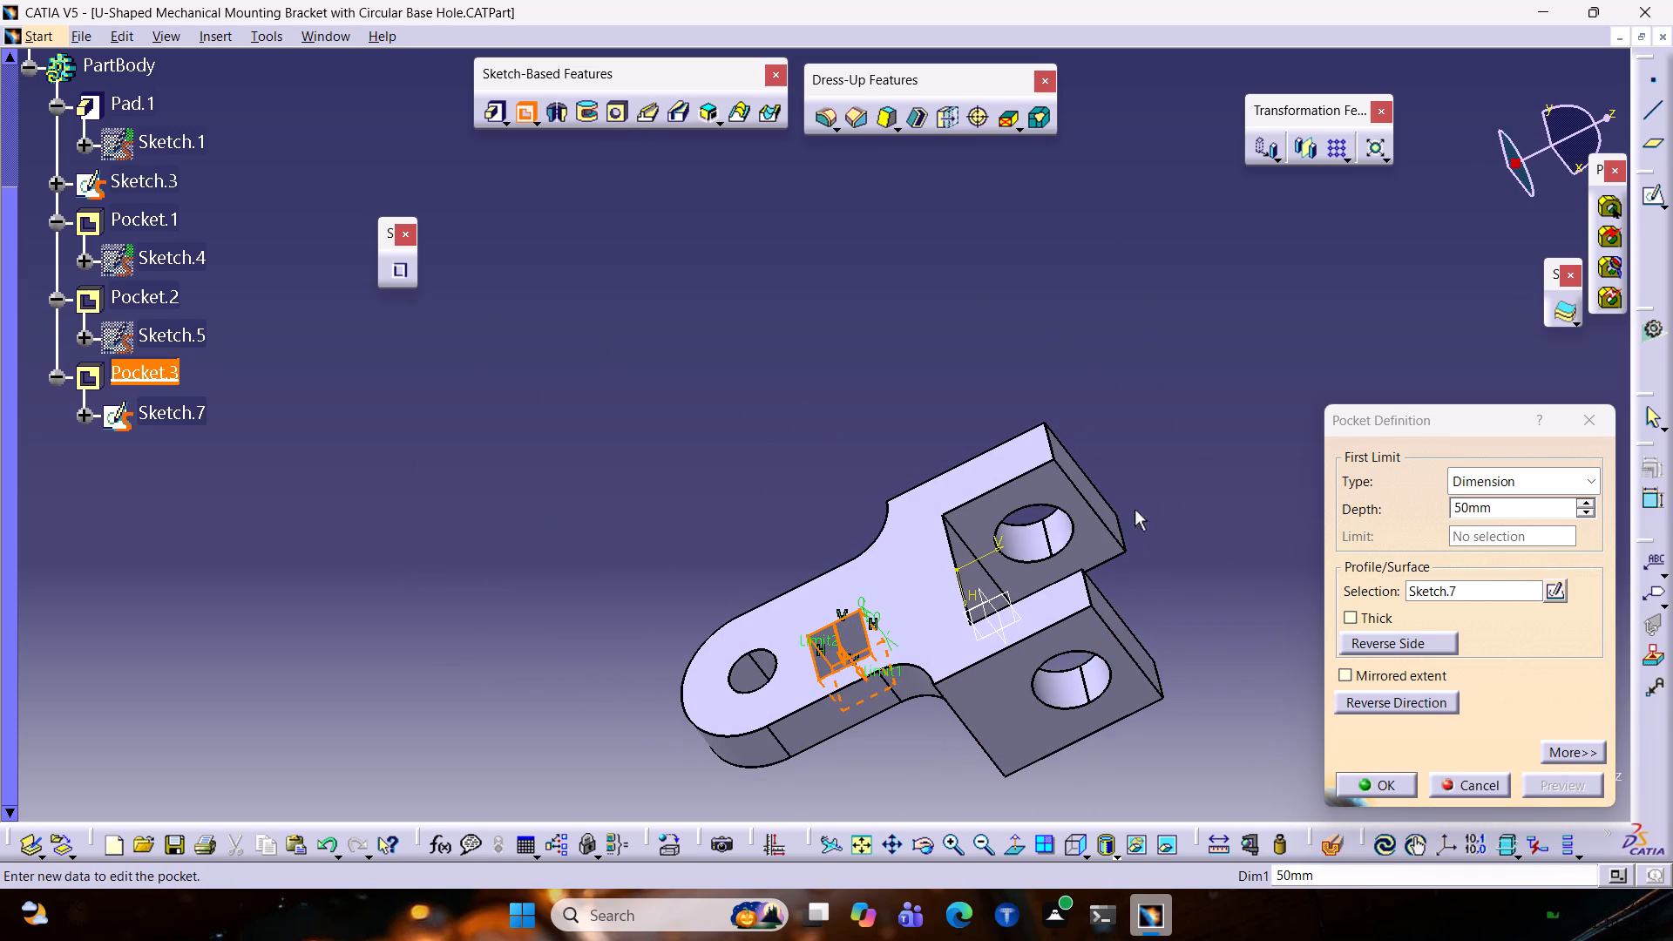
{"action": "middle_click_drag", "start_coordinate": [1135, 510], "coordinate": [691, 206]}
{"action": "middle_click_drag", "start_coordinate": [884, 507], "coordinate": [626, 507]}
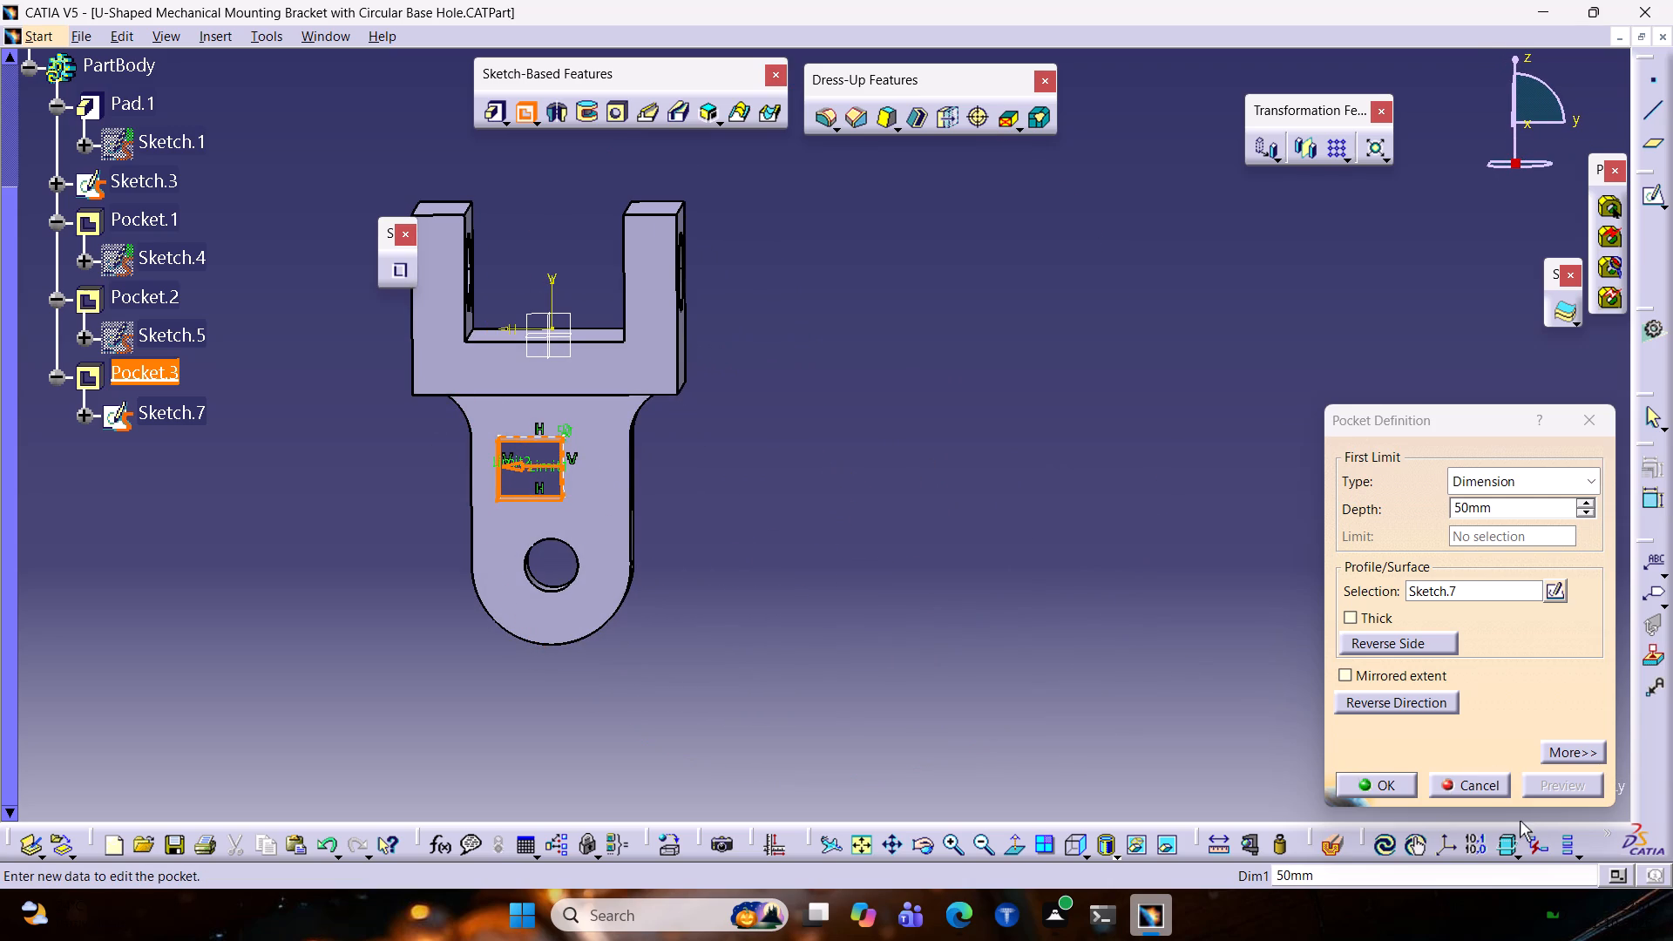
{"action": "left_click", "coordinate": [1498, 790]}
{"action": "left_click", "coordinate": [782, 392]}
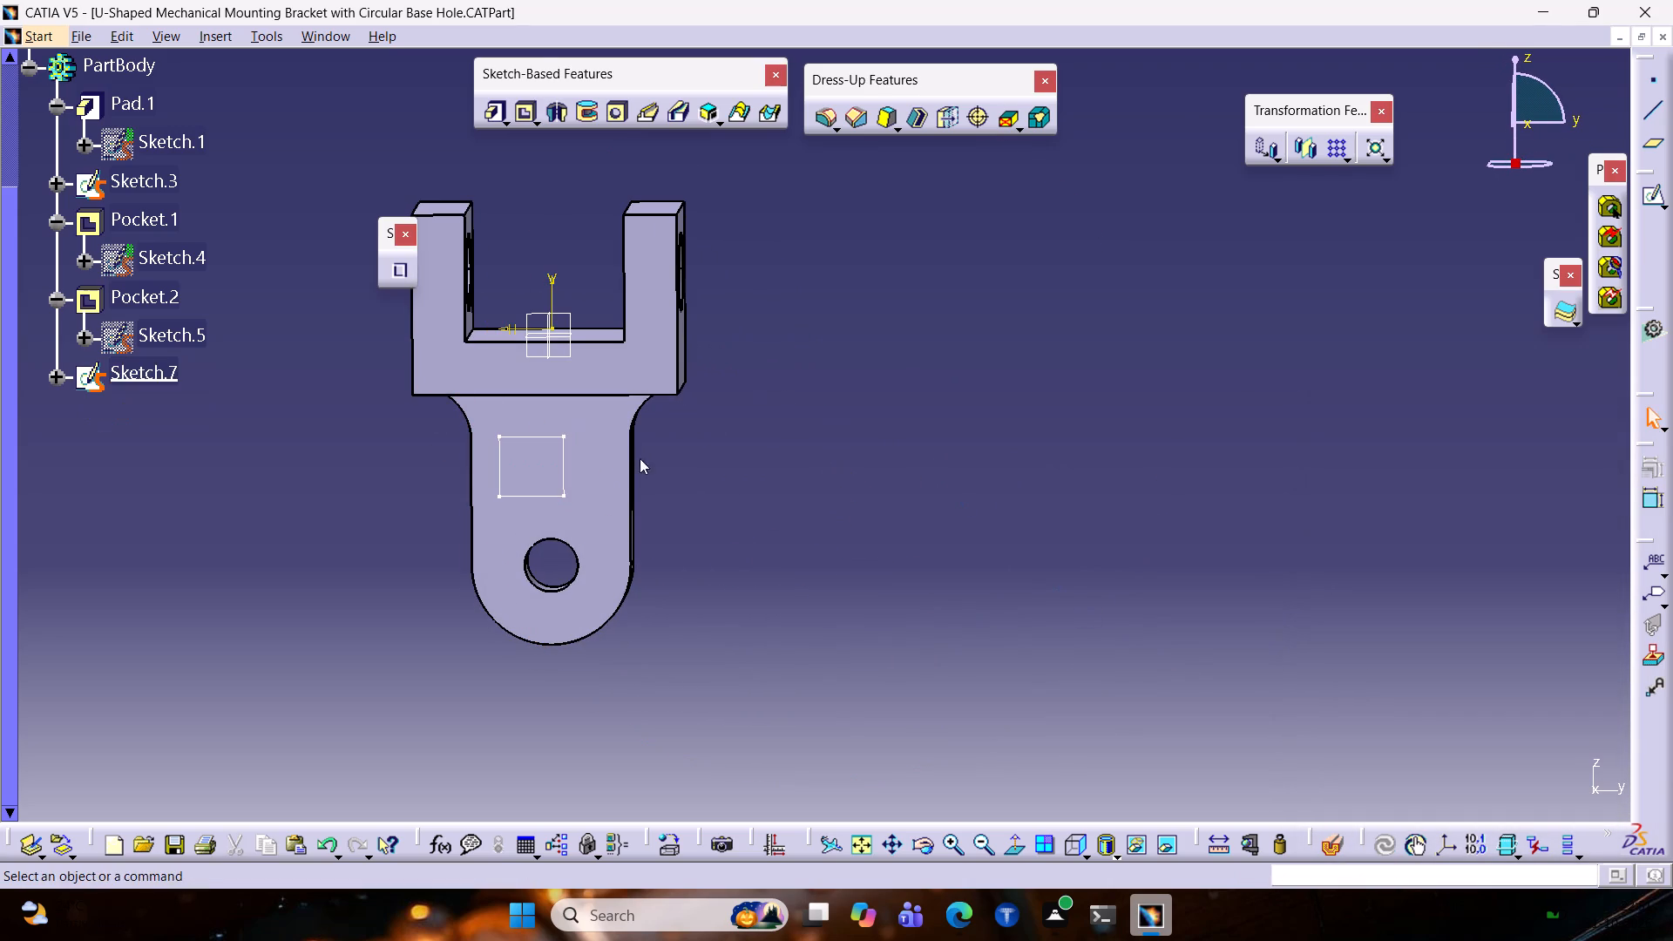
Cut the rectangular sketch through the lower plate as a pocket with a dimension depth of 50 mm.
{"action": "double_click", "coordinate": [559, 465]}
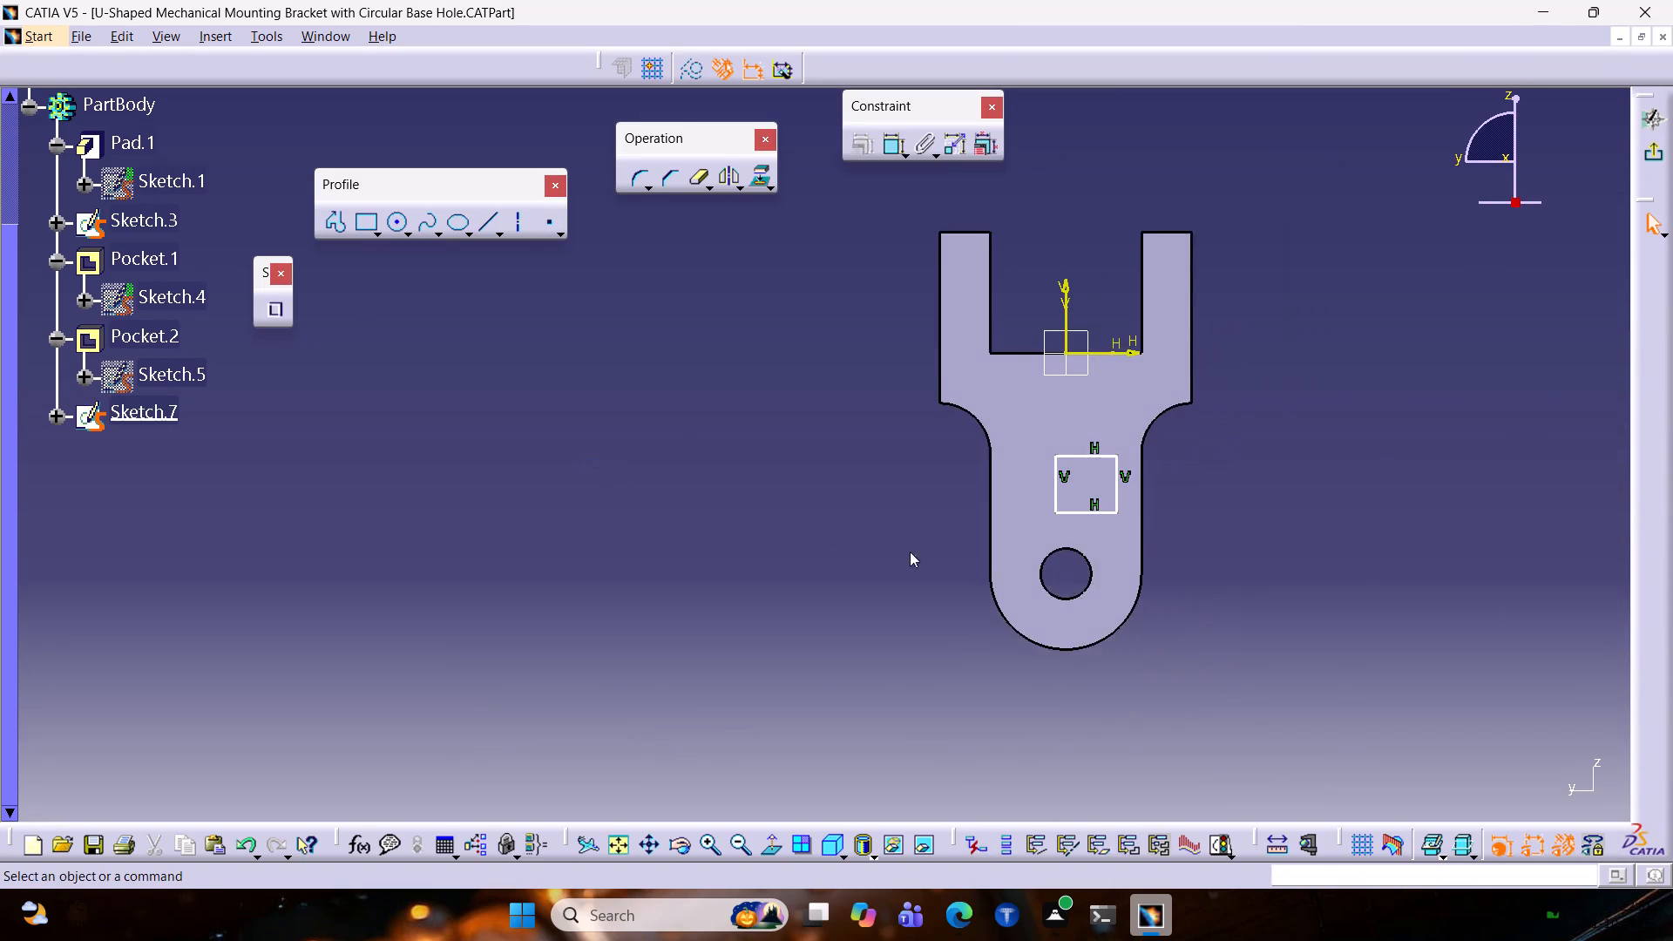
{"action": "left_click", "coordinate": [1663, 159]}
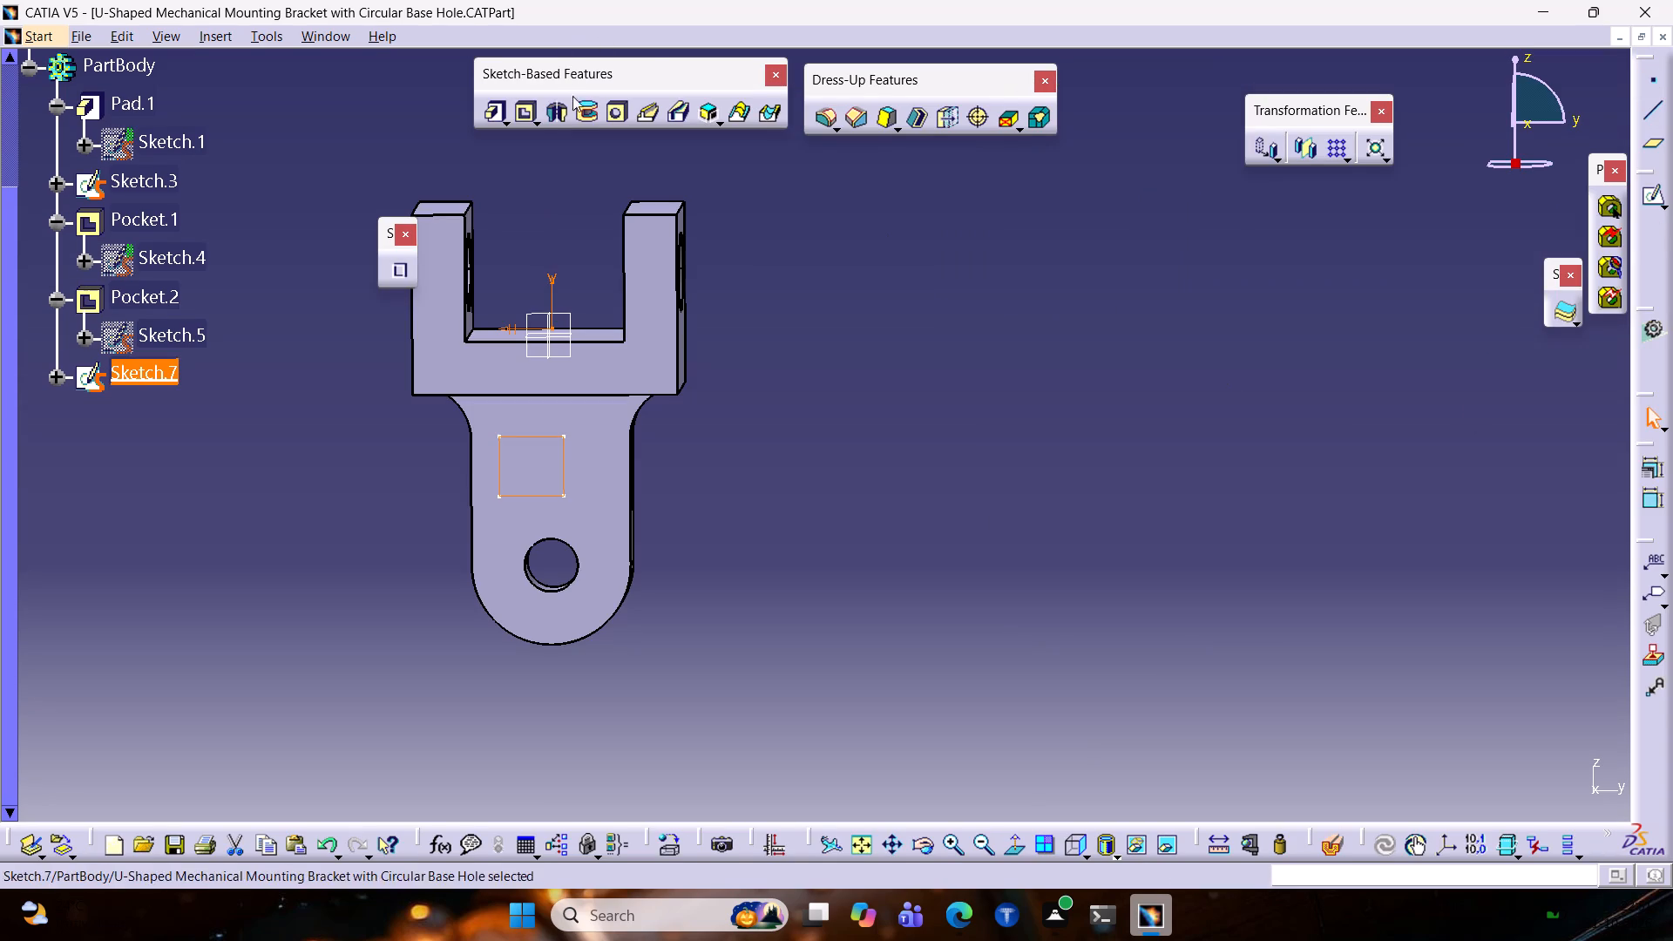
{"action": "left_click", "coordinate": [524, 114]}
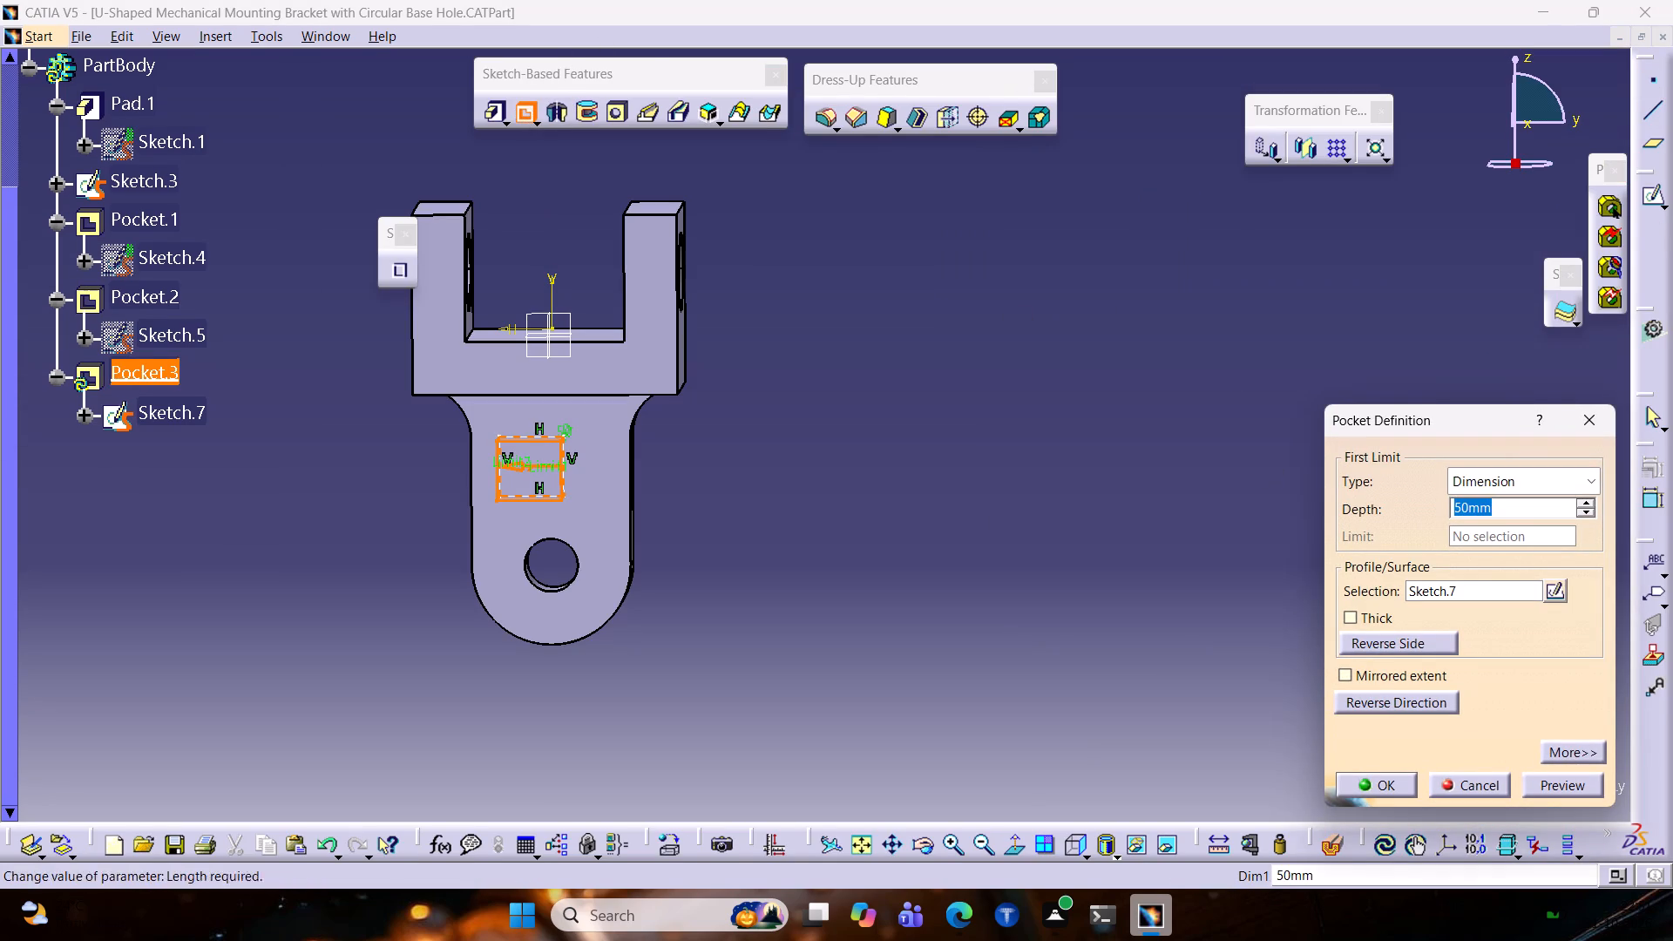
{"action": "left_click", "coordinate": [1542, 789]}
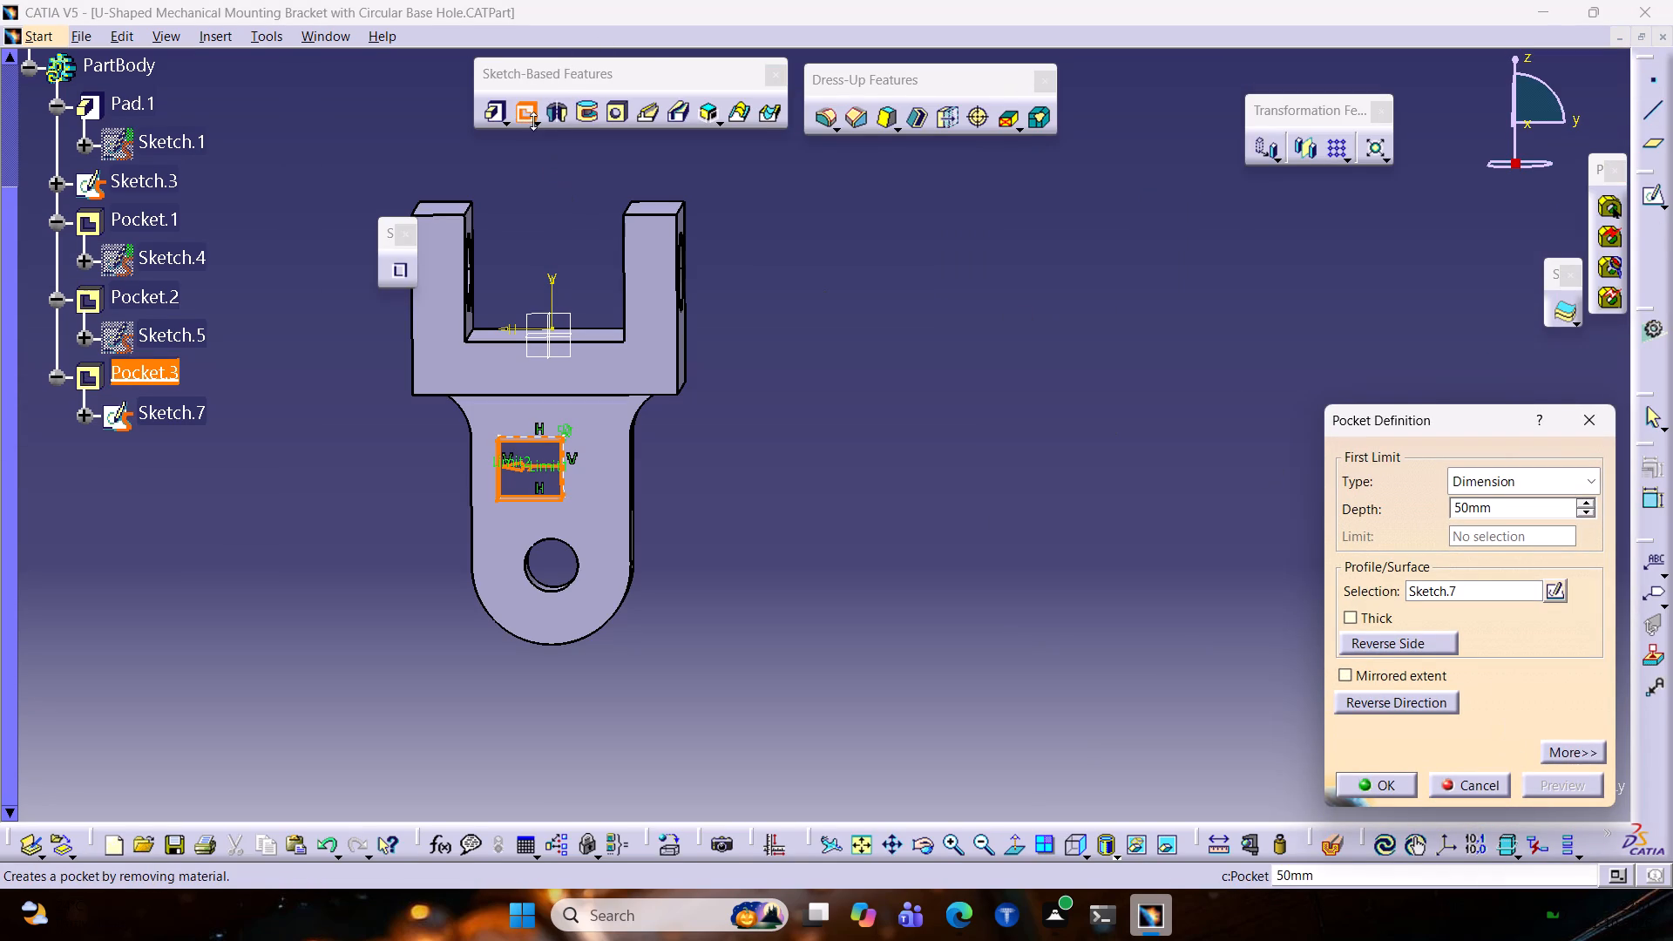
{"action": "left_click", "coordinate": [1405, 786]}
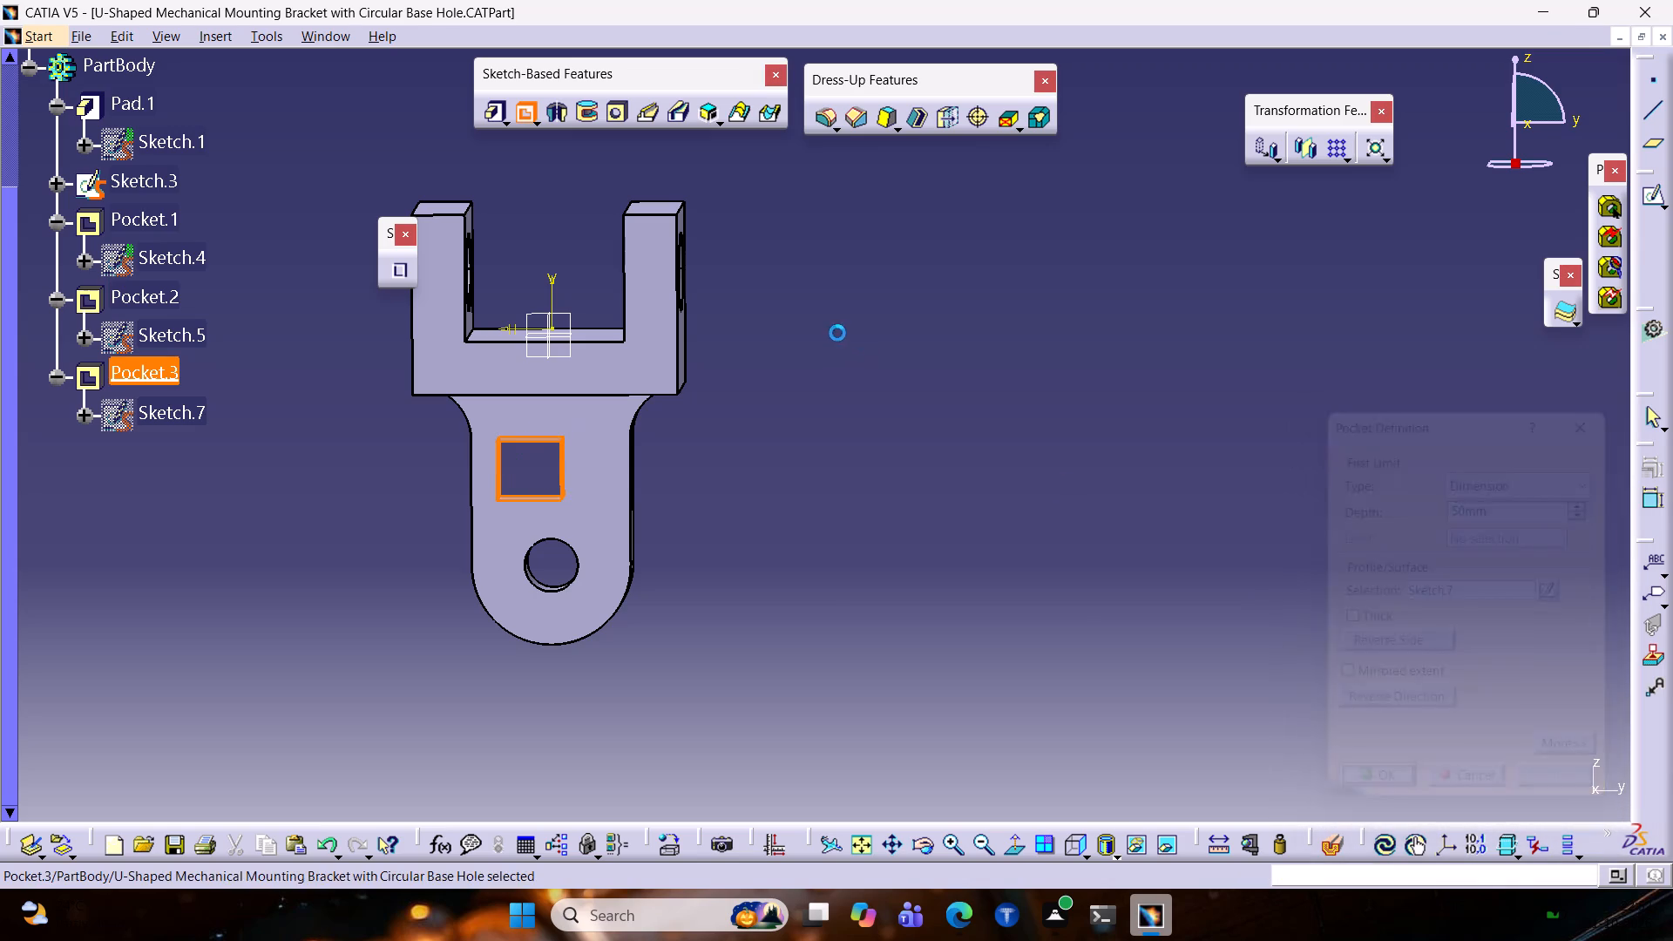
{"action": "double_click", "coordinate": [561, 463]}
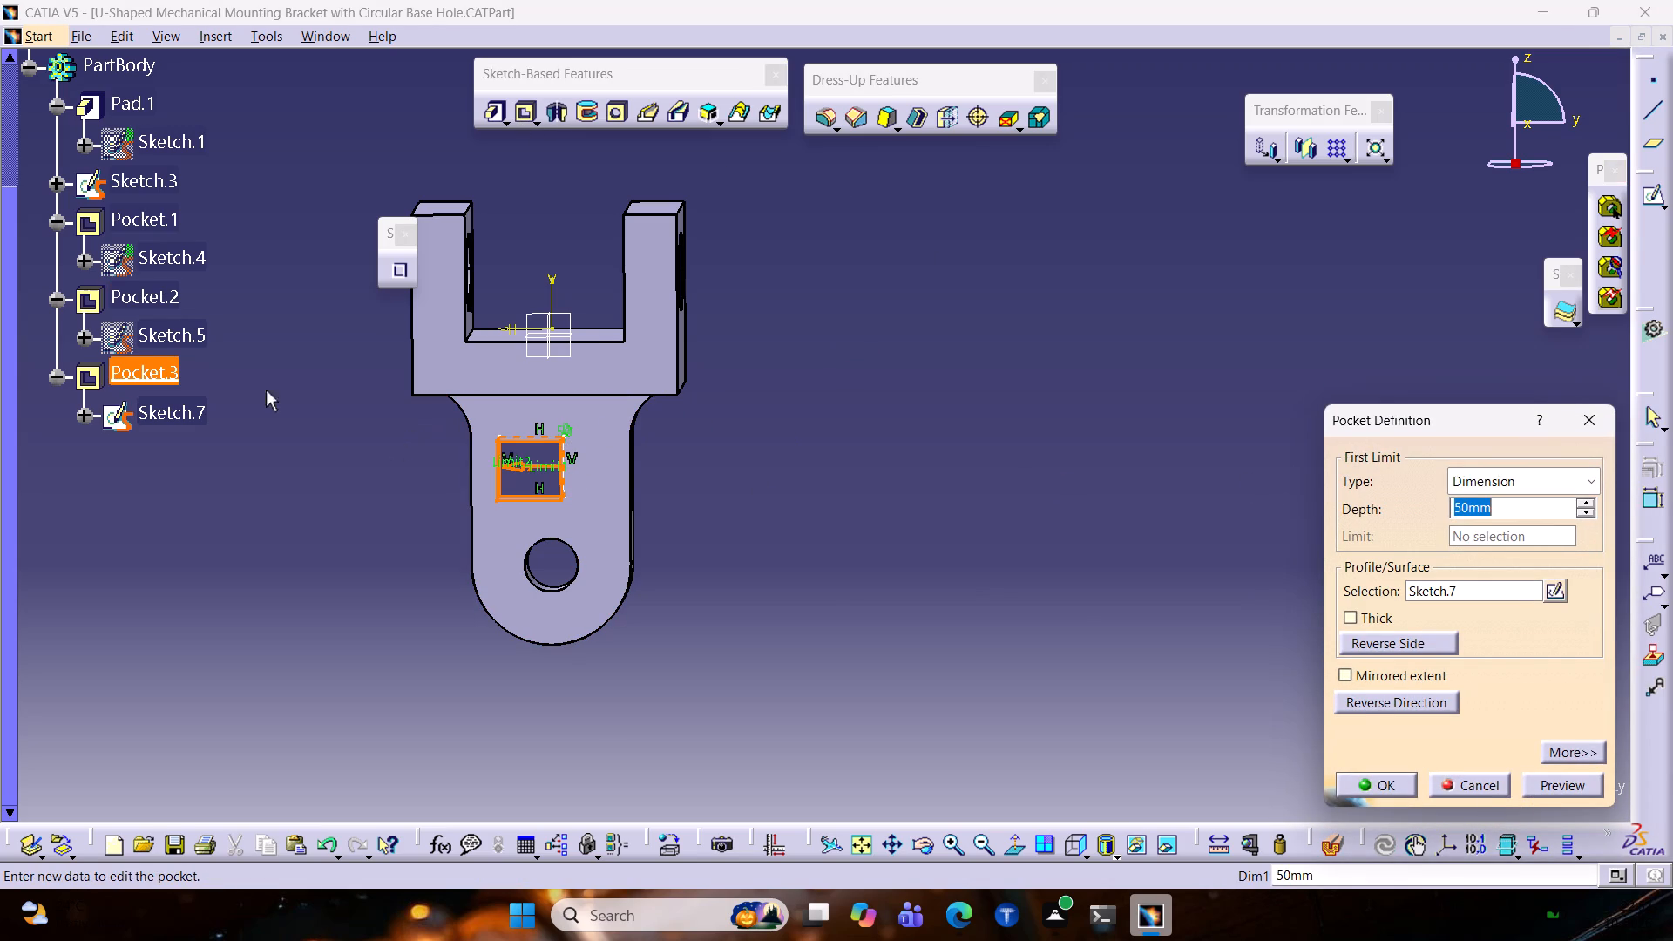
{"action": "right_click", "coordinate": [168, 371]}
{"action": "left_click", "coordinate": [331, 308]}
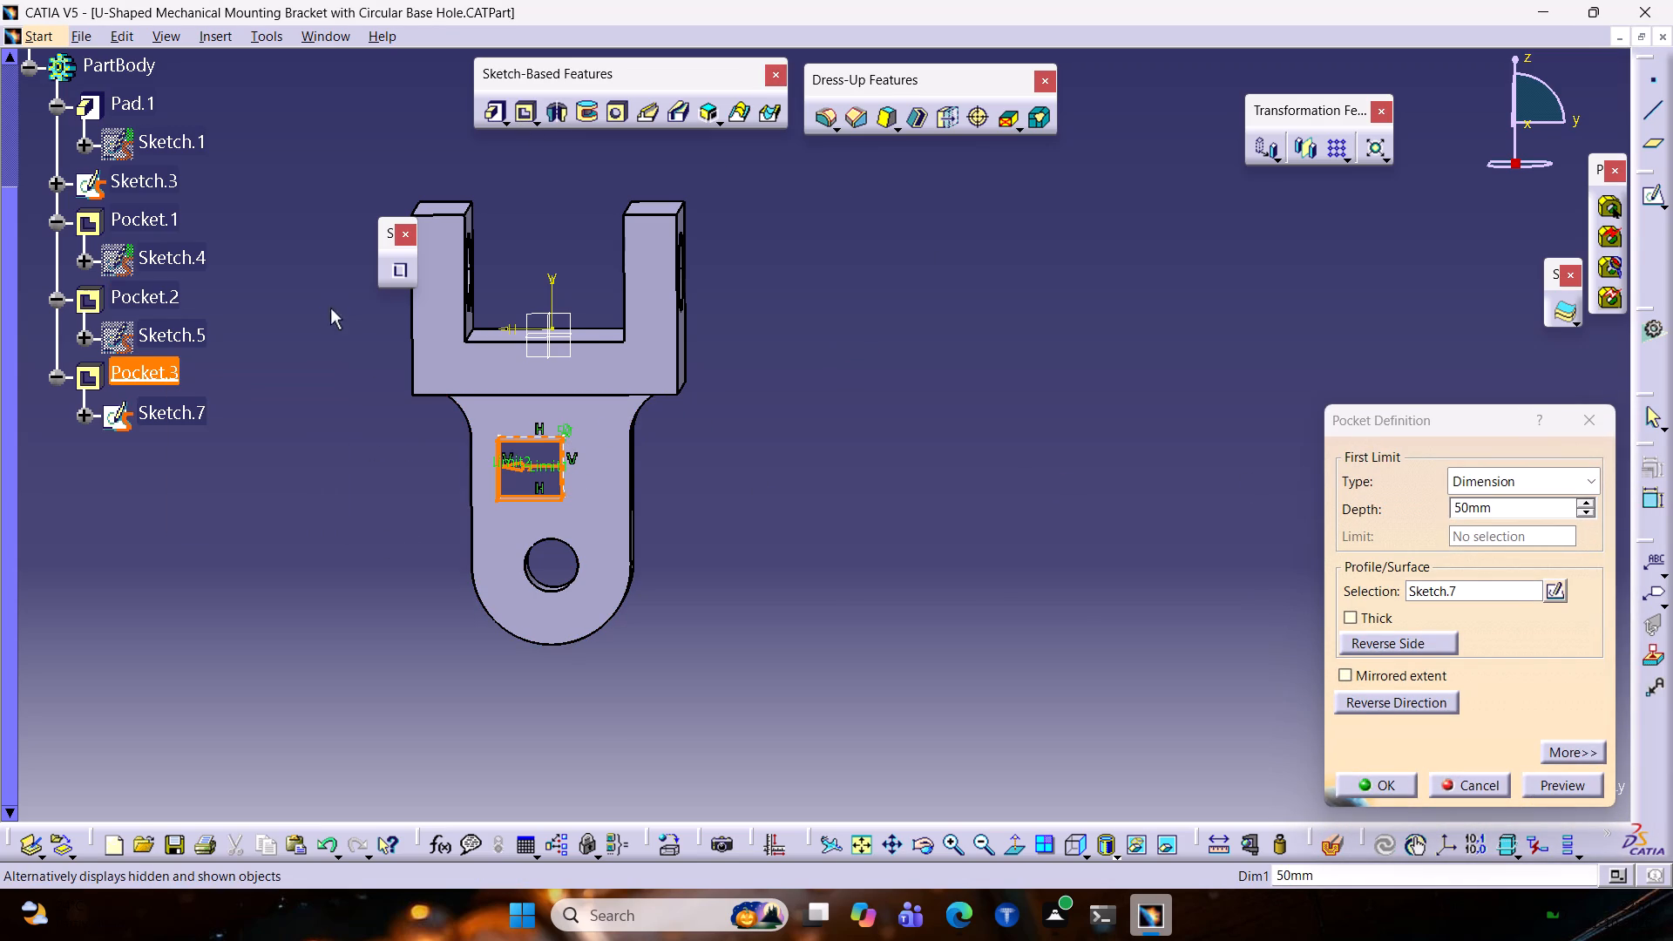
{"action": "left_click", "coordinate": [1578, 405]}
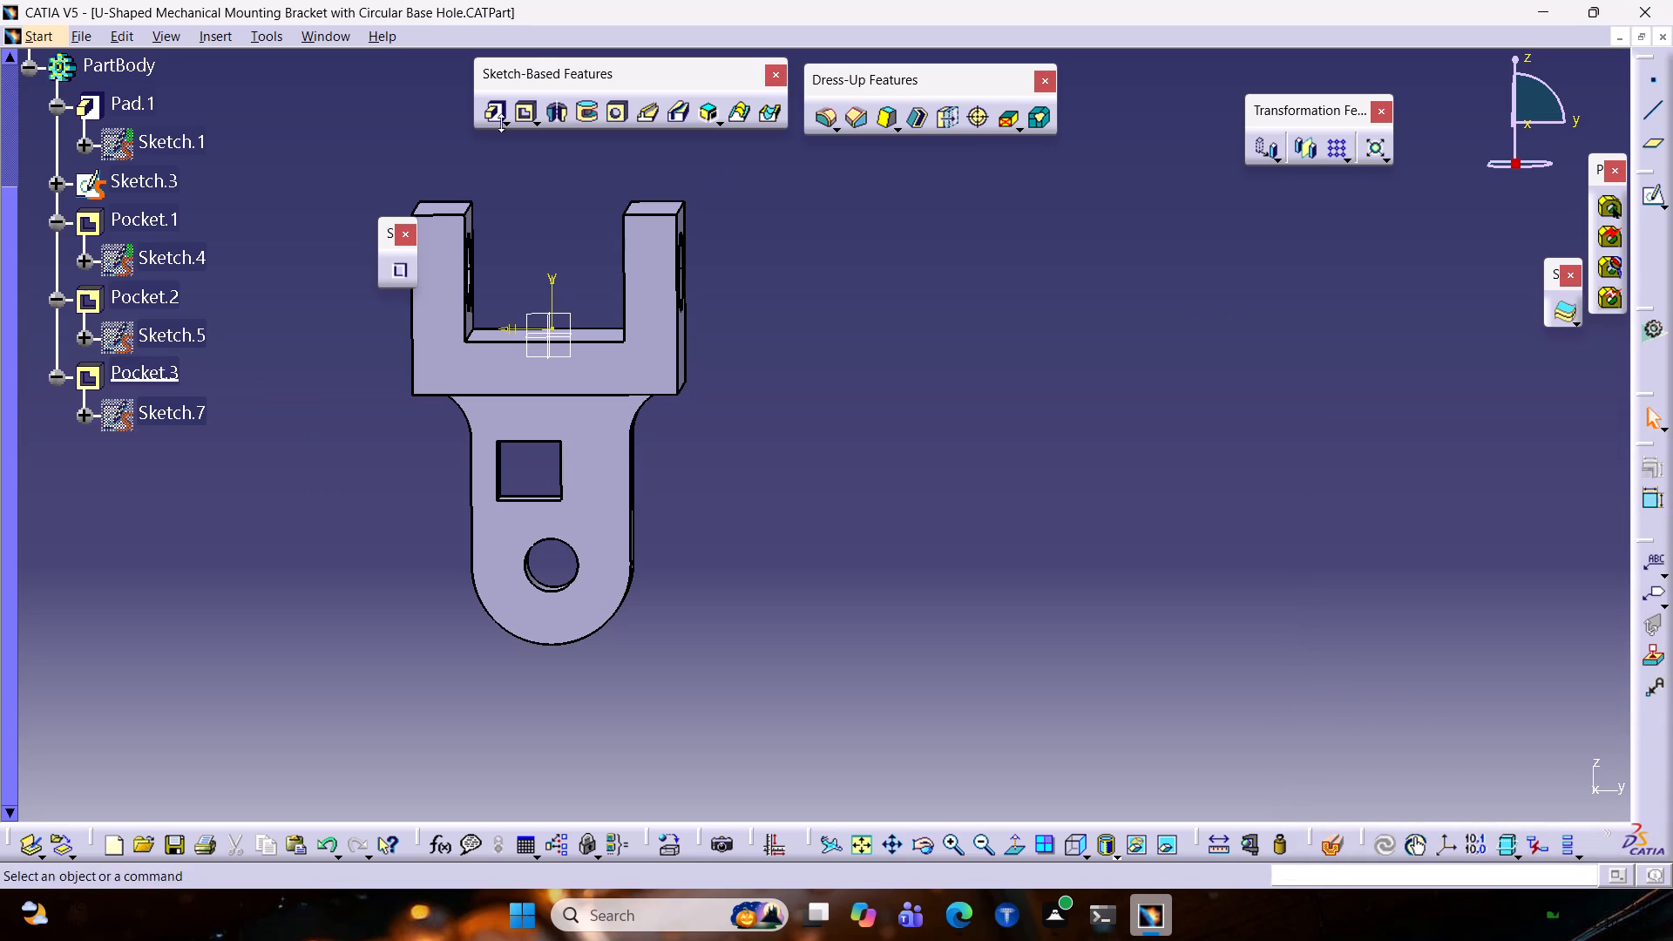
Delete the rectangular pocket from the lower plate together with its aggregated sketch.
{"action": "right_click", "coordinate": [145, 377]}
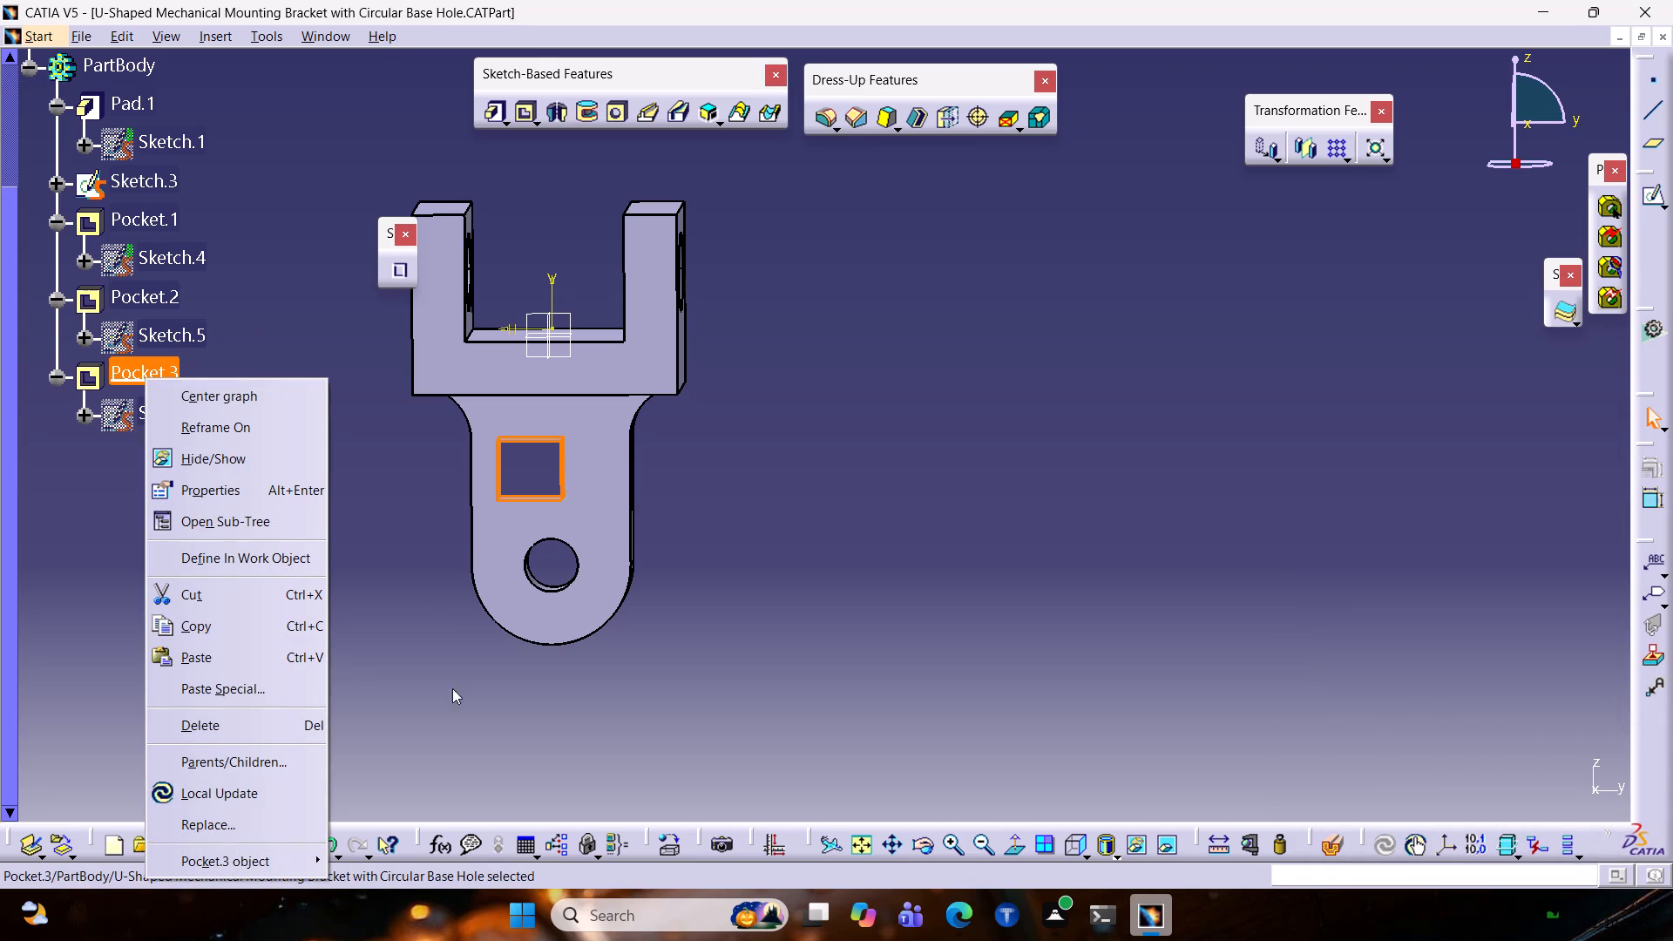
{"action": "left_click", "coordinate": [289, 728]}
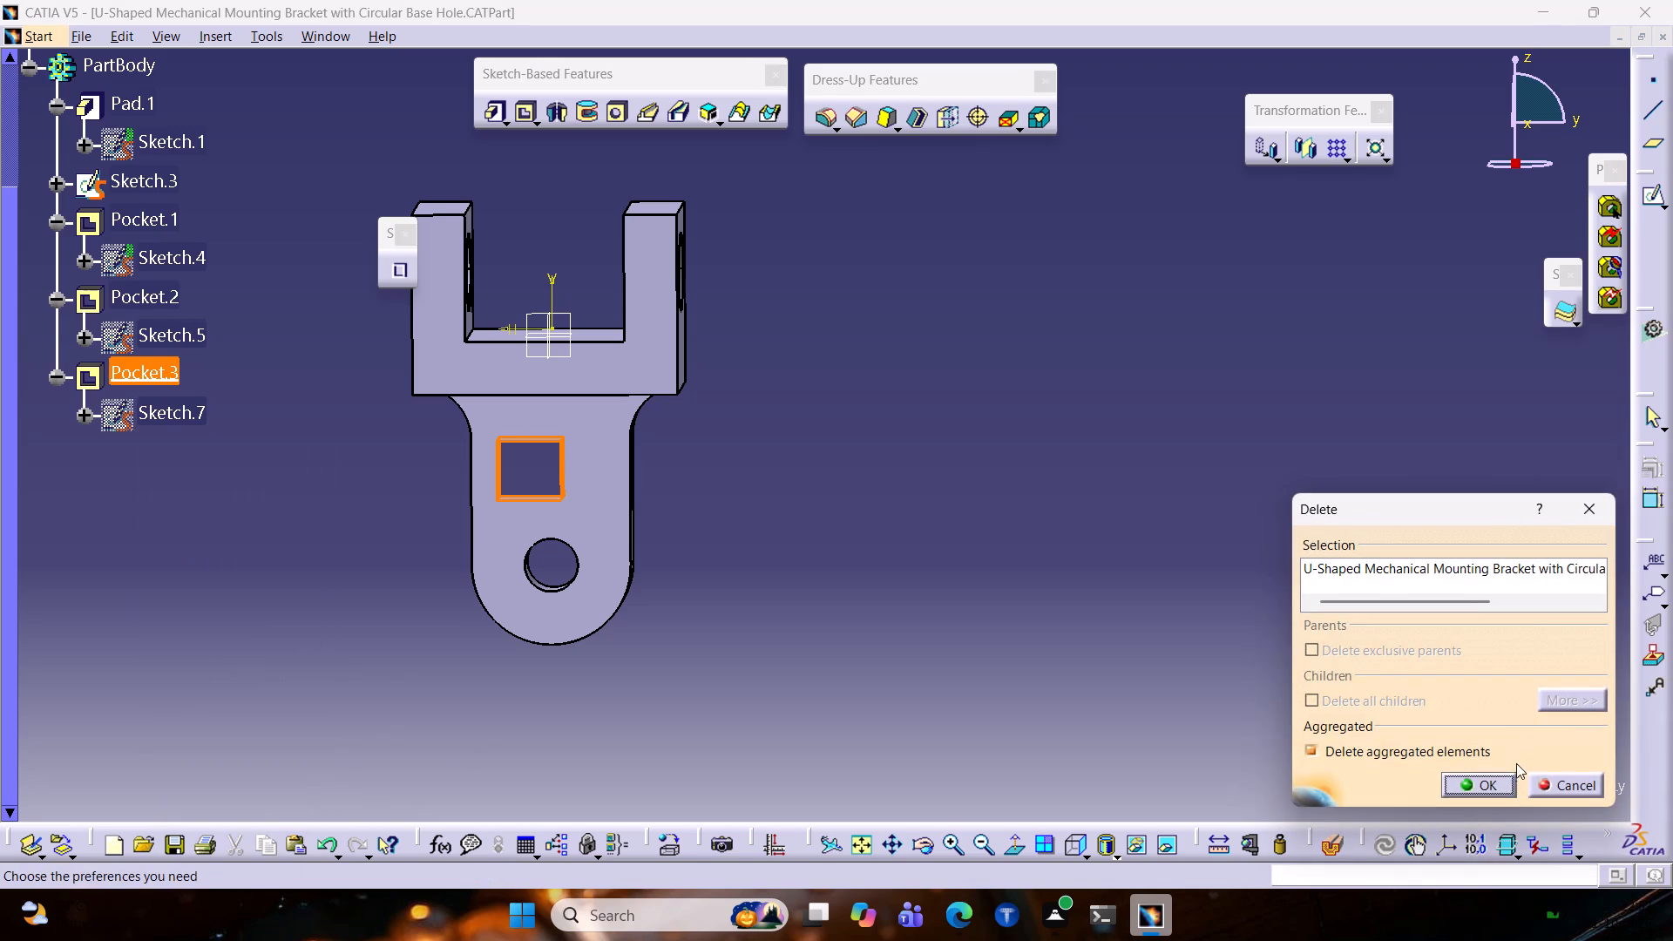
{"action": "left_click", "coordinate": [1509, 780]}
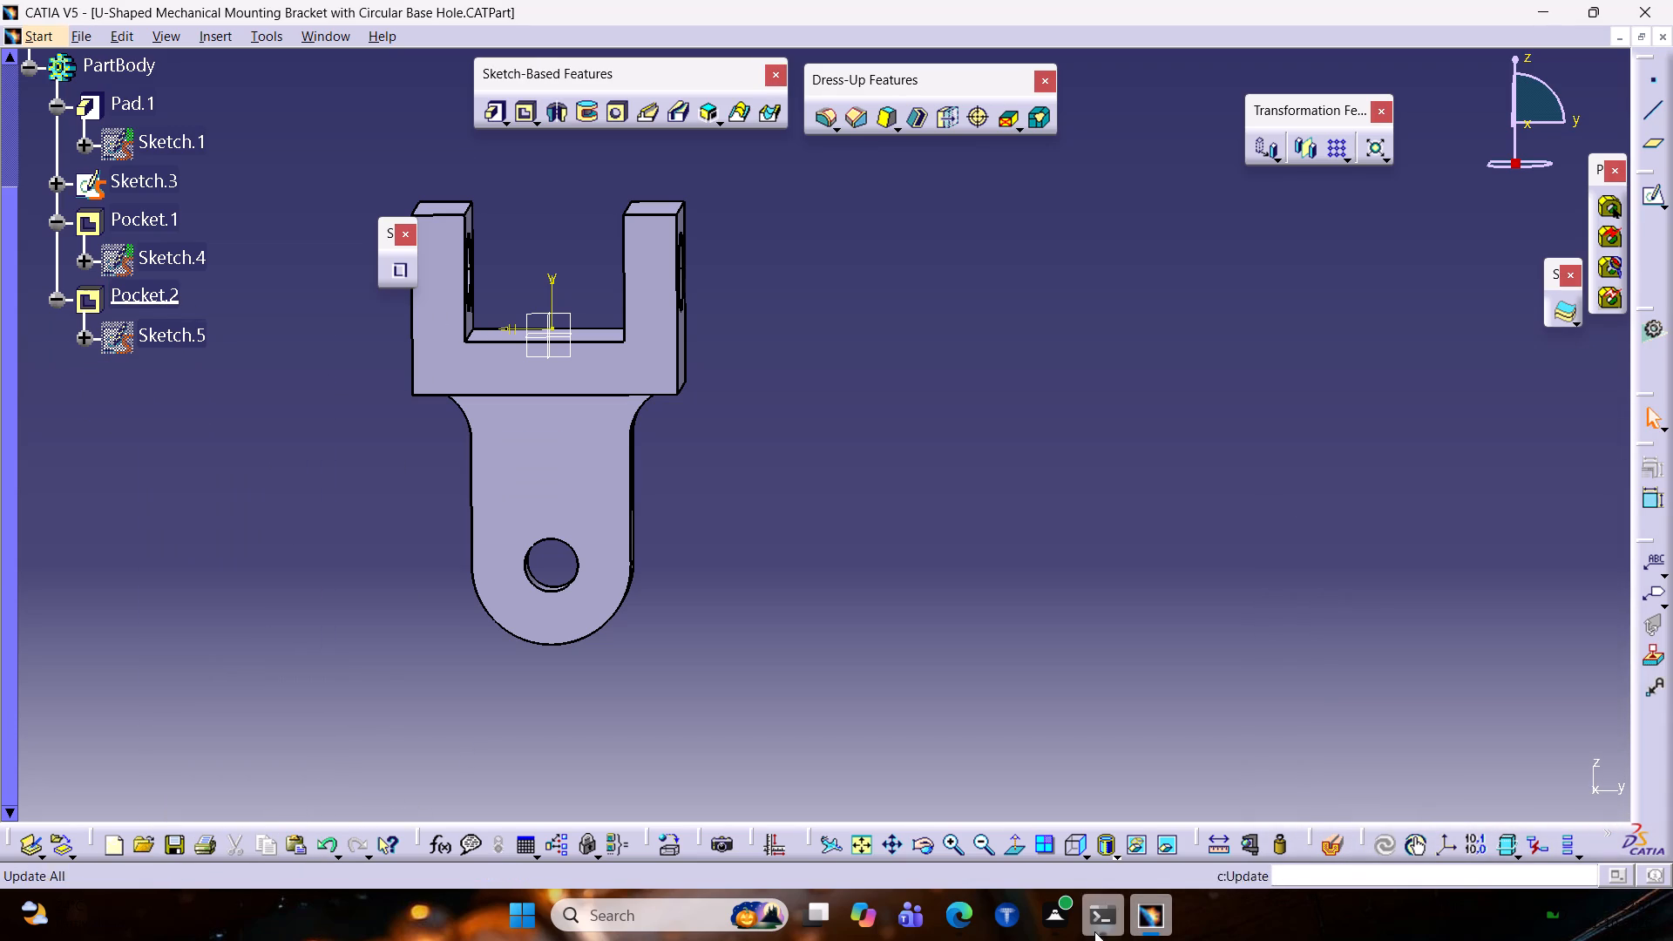
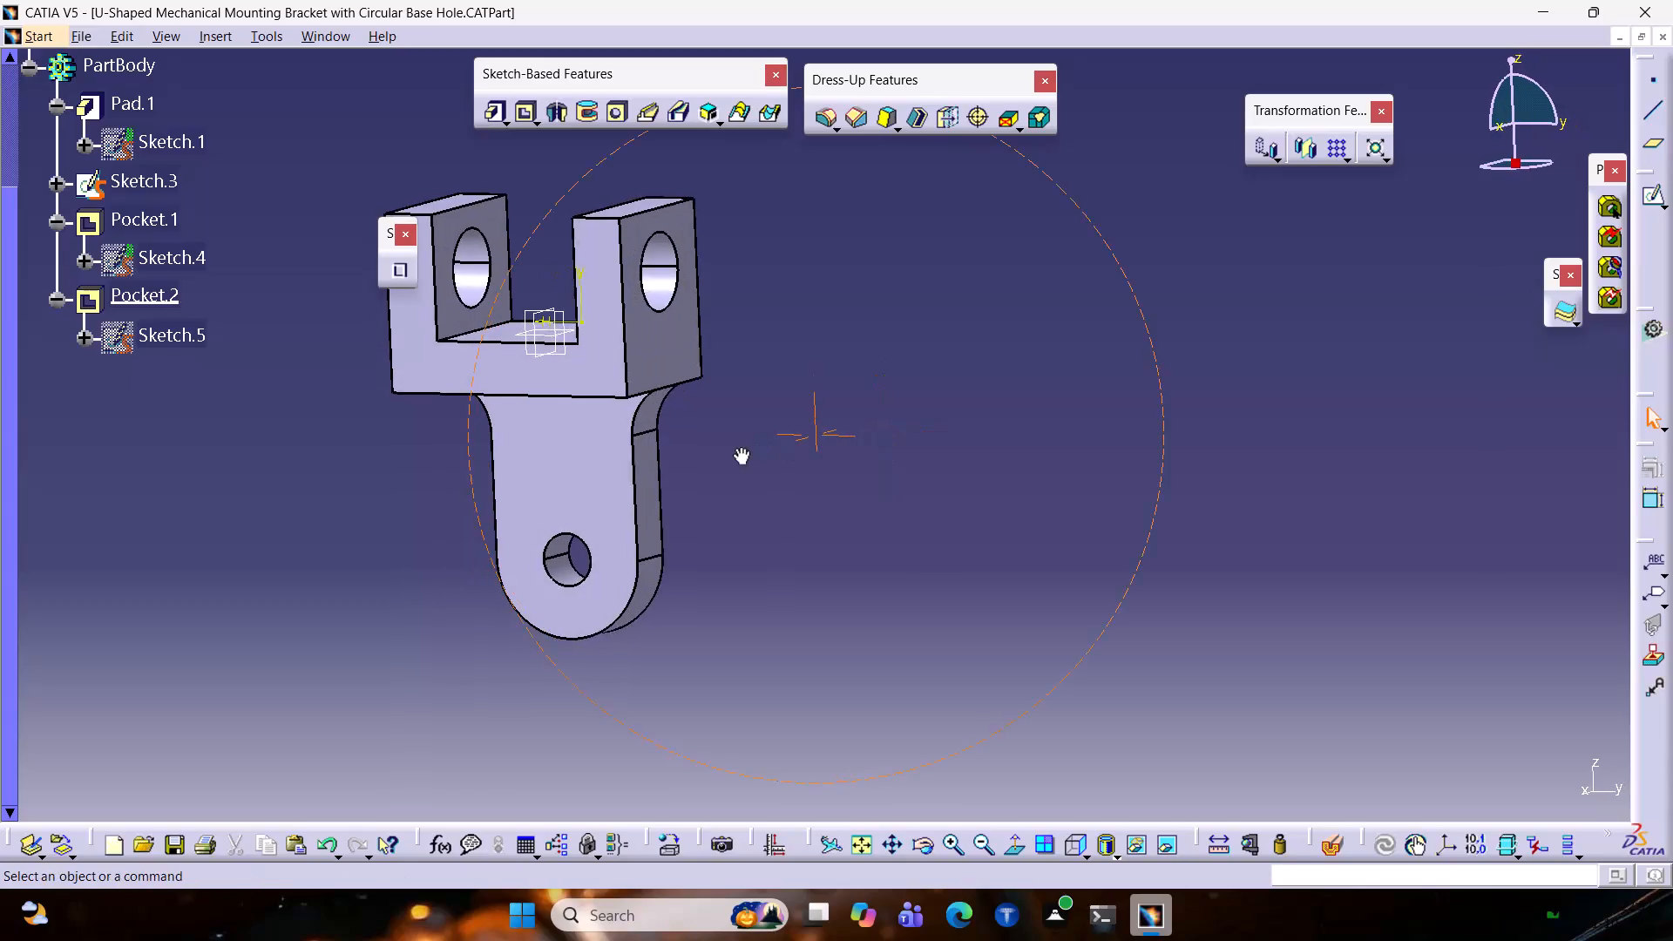
Save the part in the Documents folder as CATPart "U-Shaped Mechanical Mounting Bracket with Circular Base Hole".
{"action": "key", "text": "ctrl+s"}
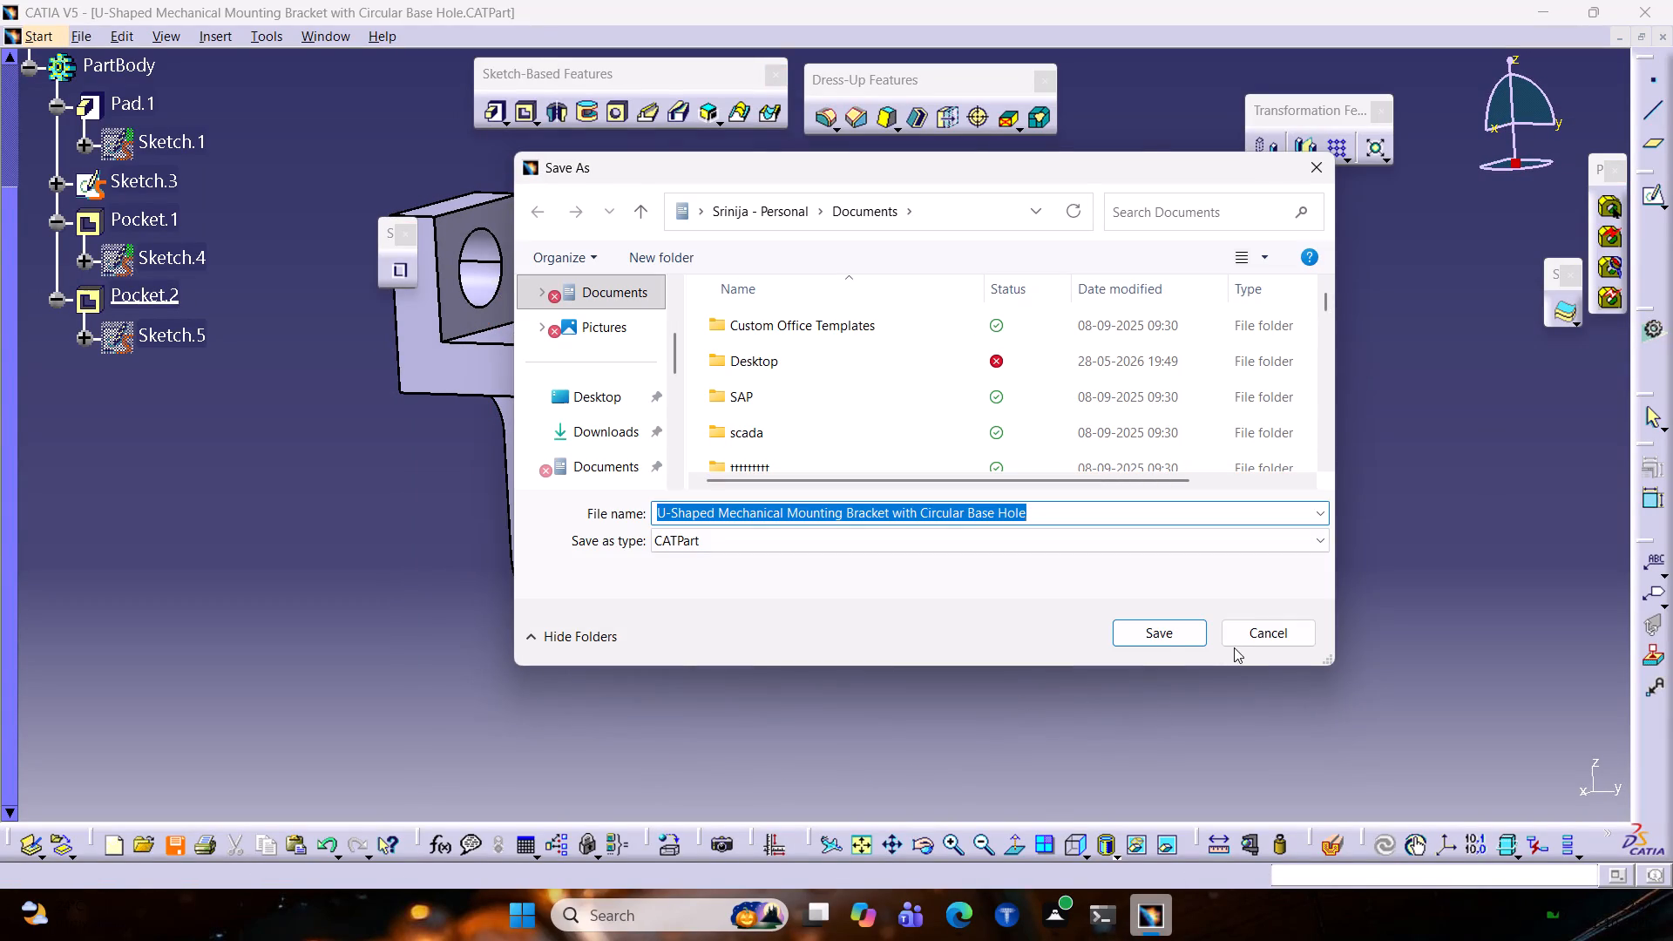
{"action": "left_click", "coordinate": [1164, 633]}
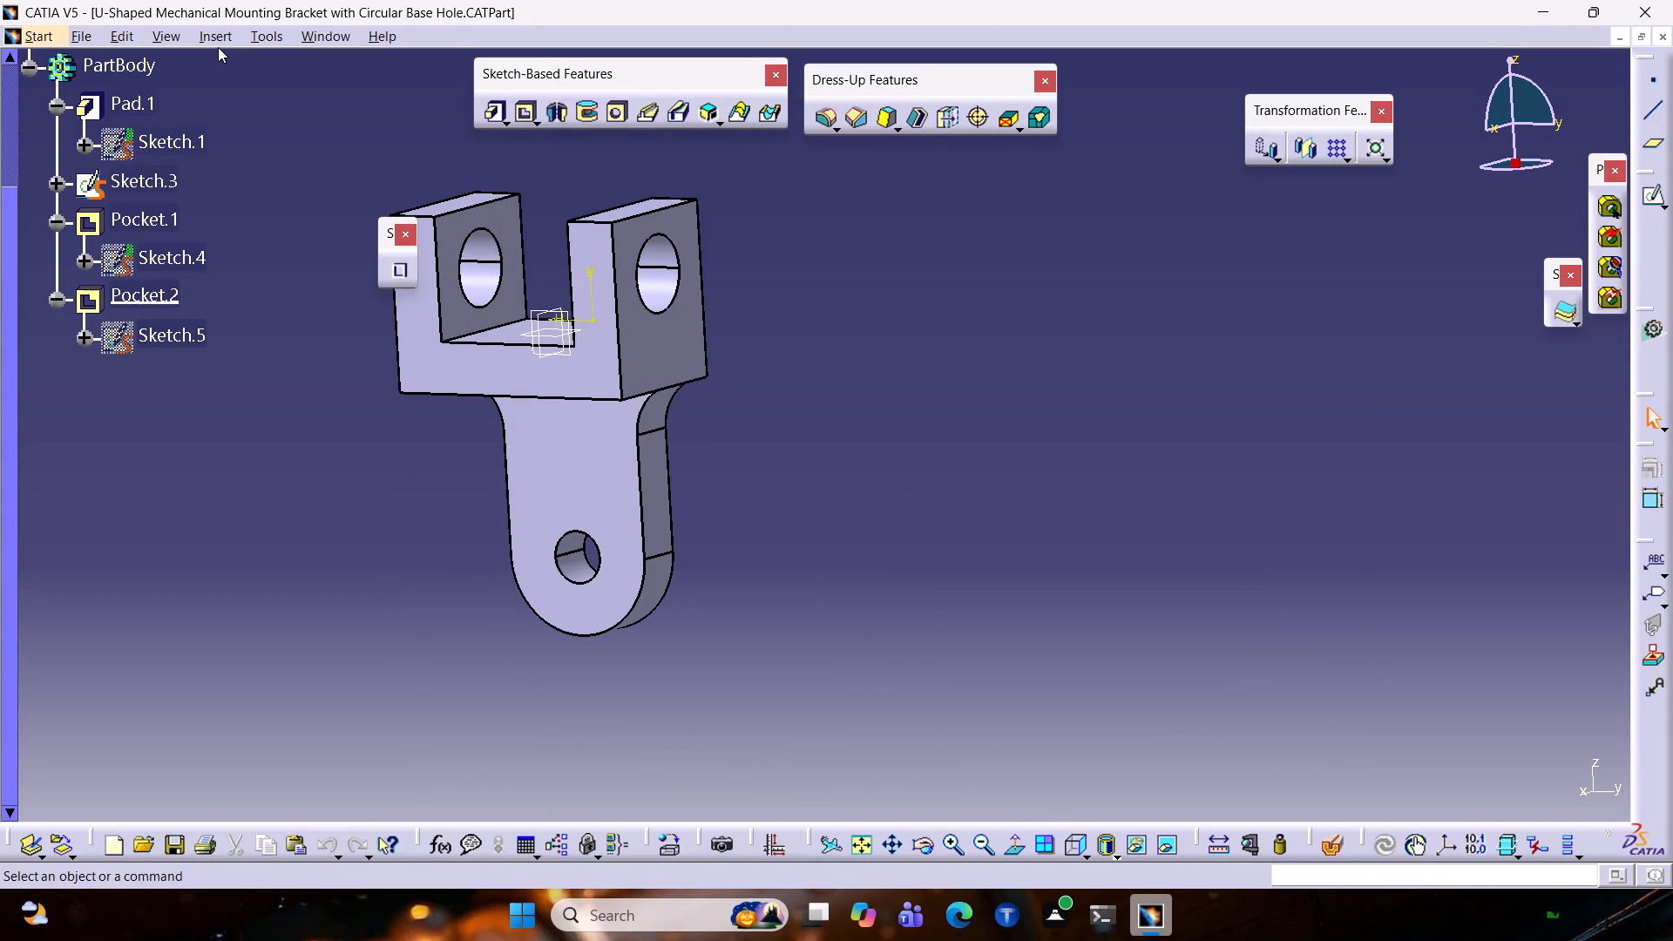
Save a copy of the bracket in igs format in the Documents folder, keeping the same file name.
{"action": "left_click", "coordinate": [270, 37]}
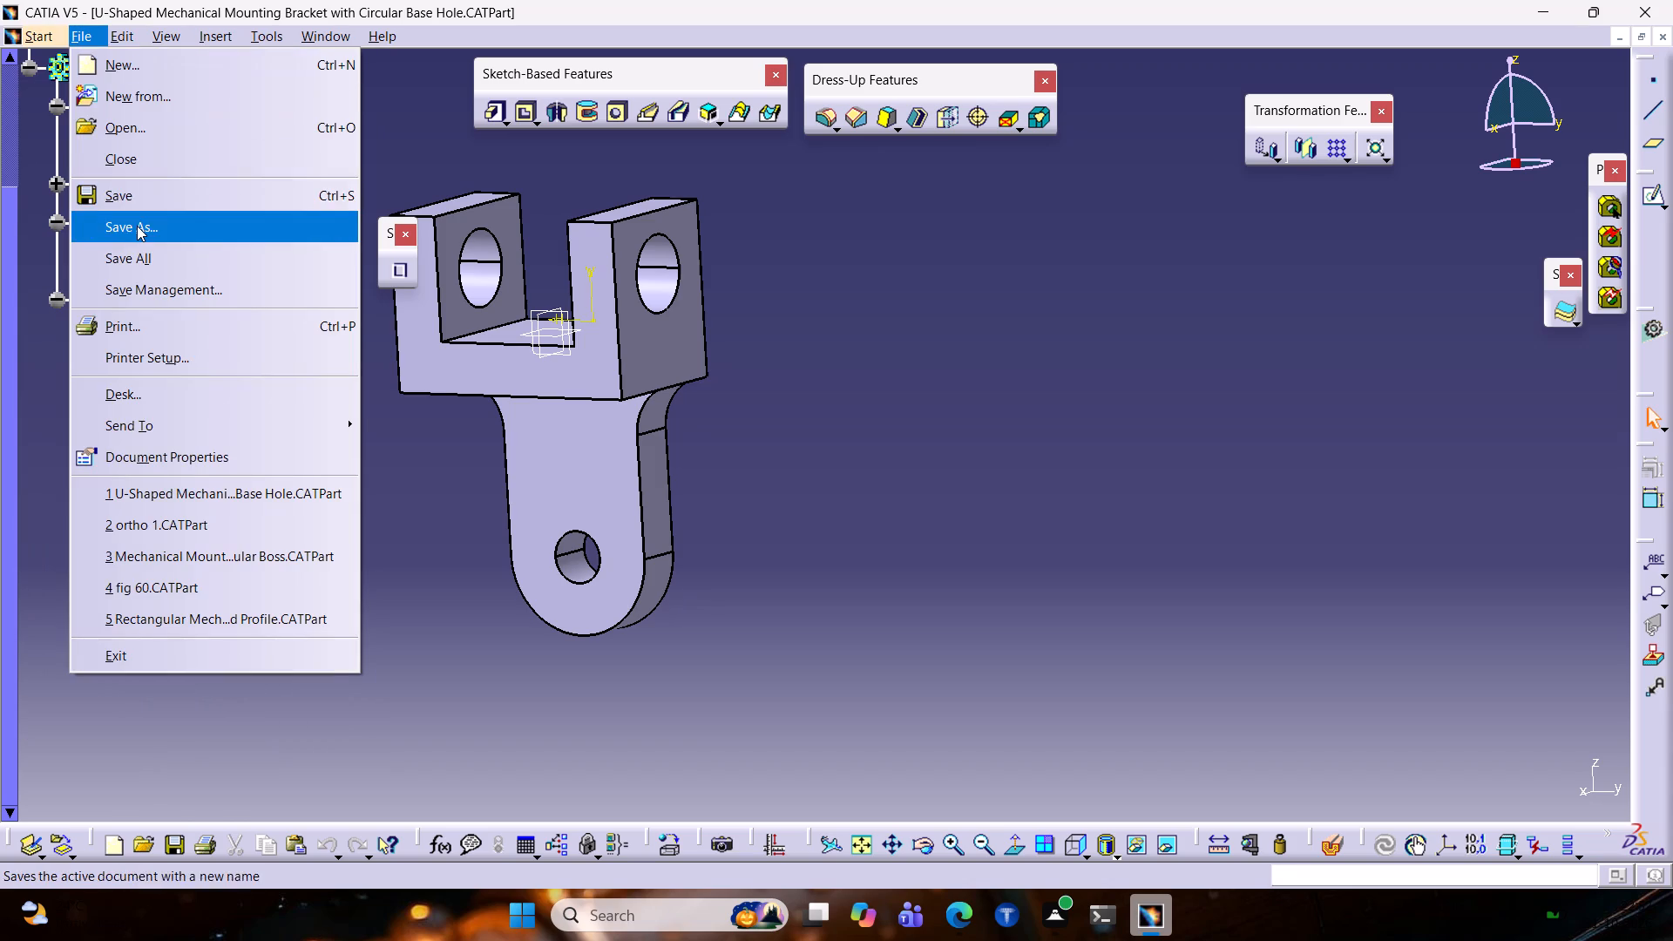
{"action": "left_click", "coordinate": [137, 226]}
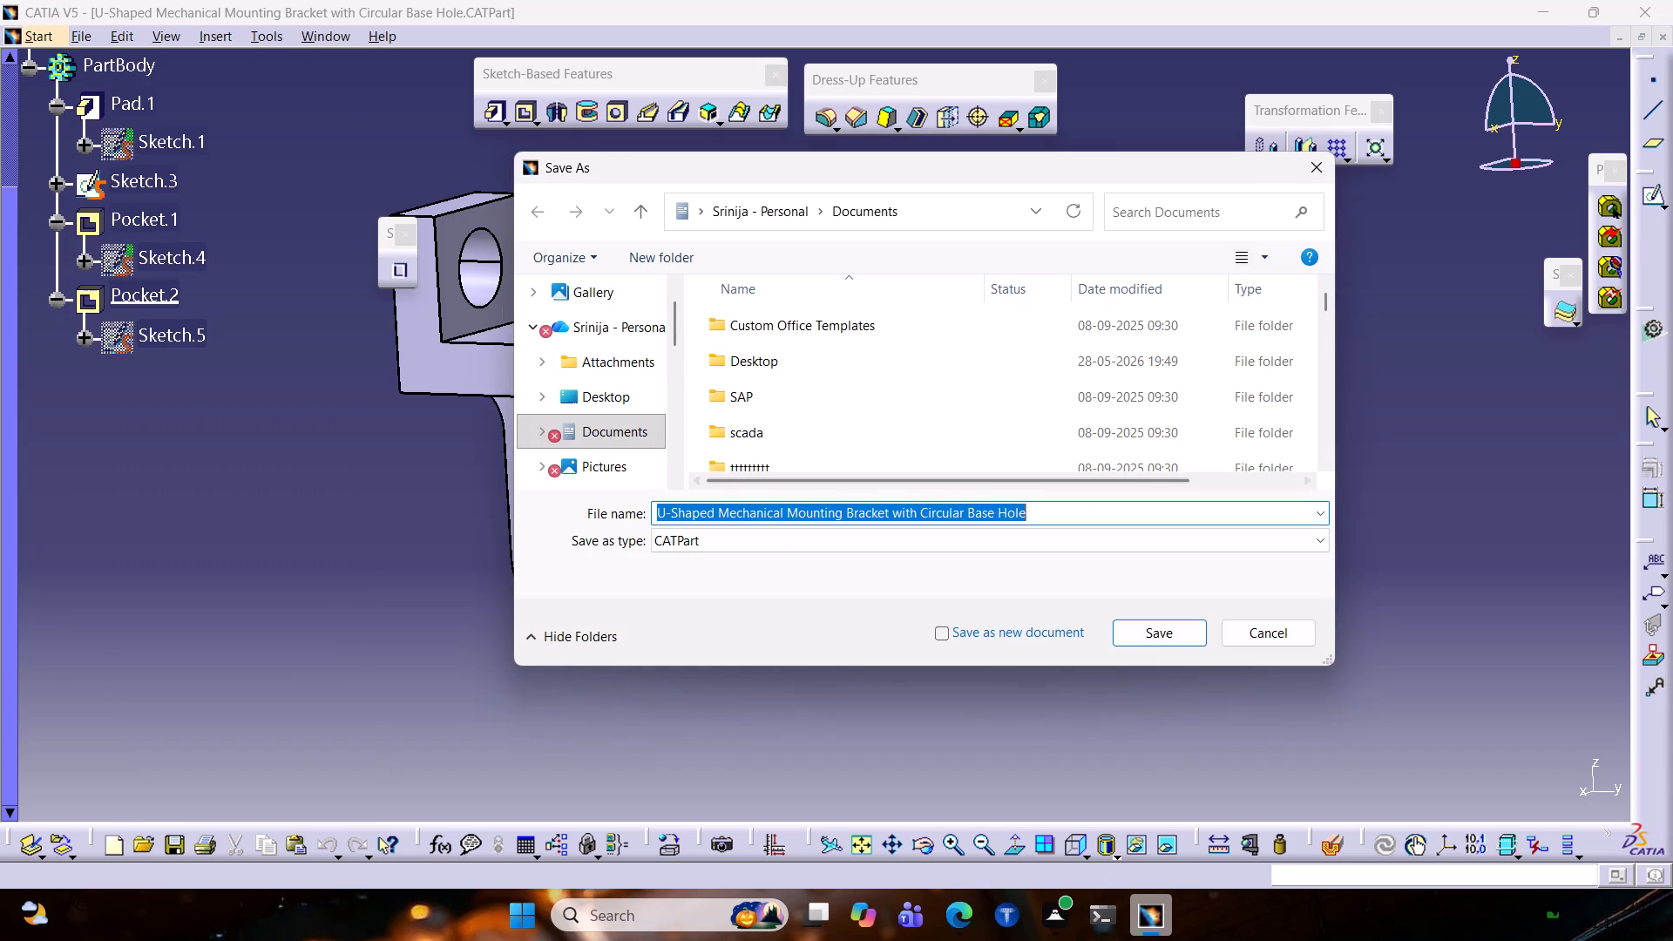
{"action": "left_click", "coordinate": [772, 542]}
{"action": "left_click", "coordinate": [742, 598]}
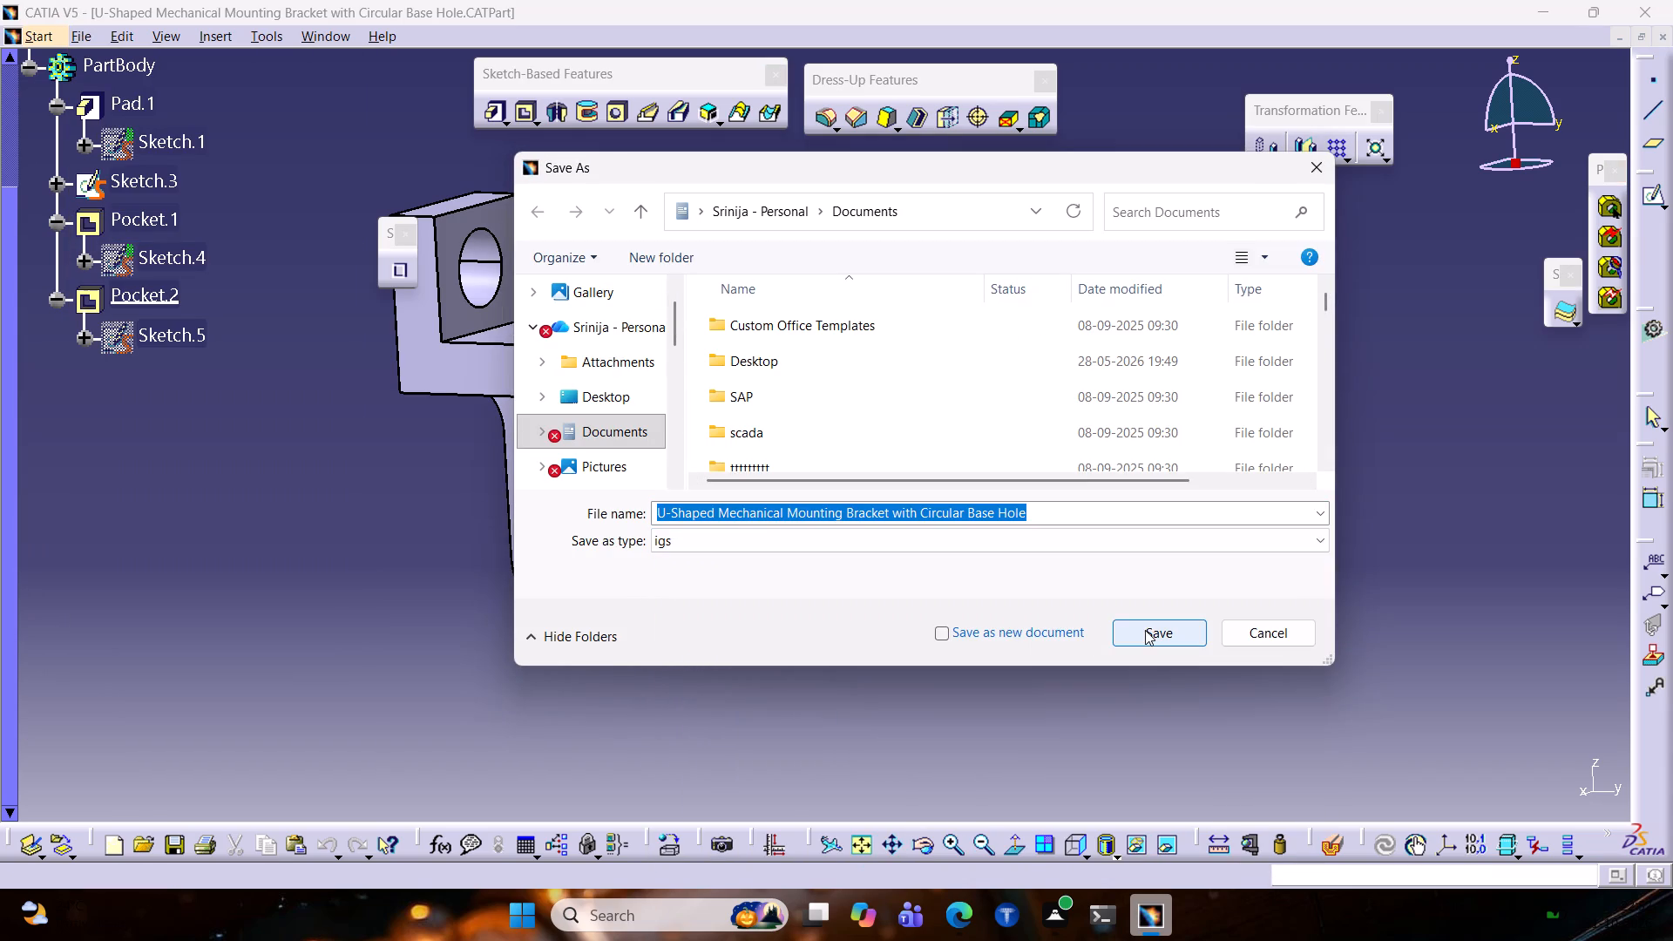
{"action": "left_click", "coordinate": [1145, 630]}
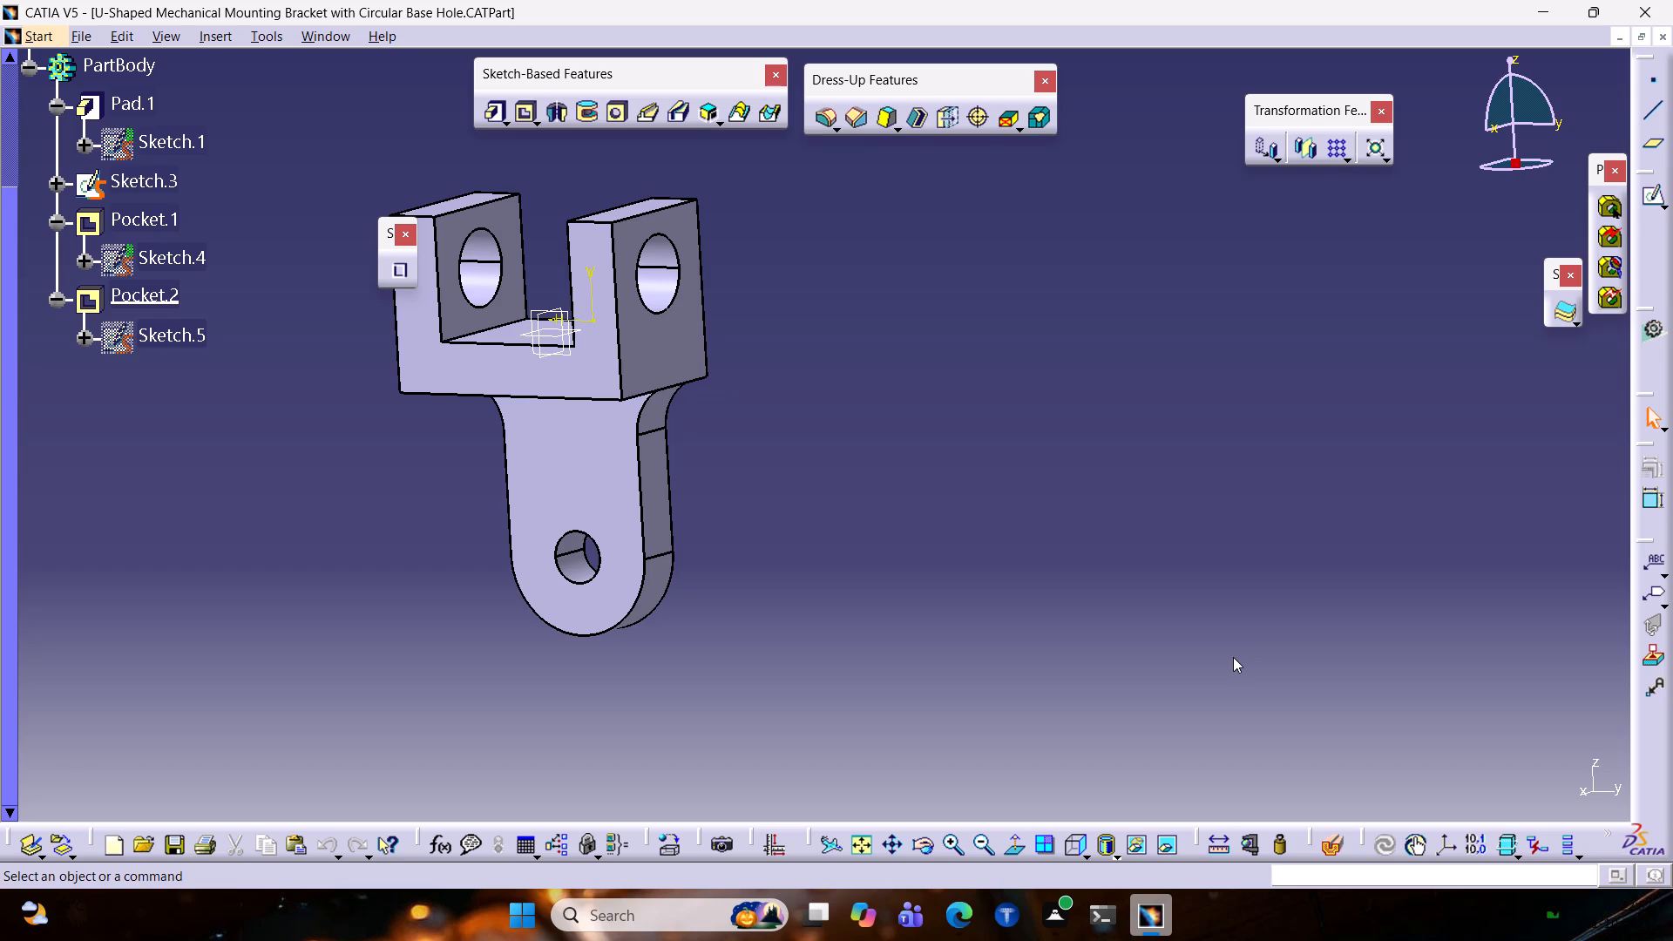
Open a new sketch on the rear flat face of the lower plate, around its circular hole.
{"action": "middle_click_drag", "start_coordinate": [797, 449], "coordinate": [620, 460]}
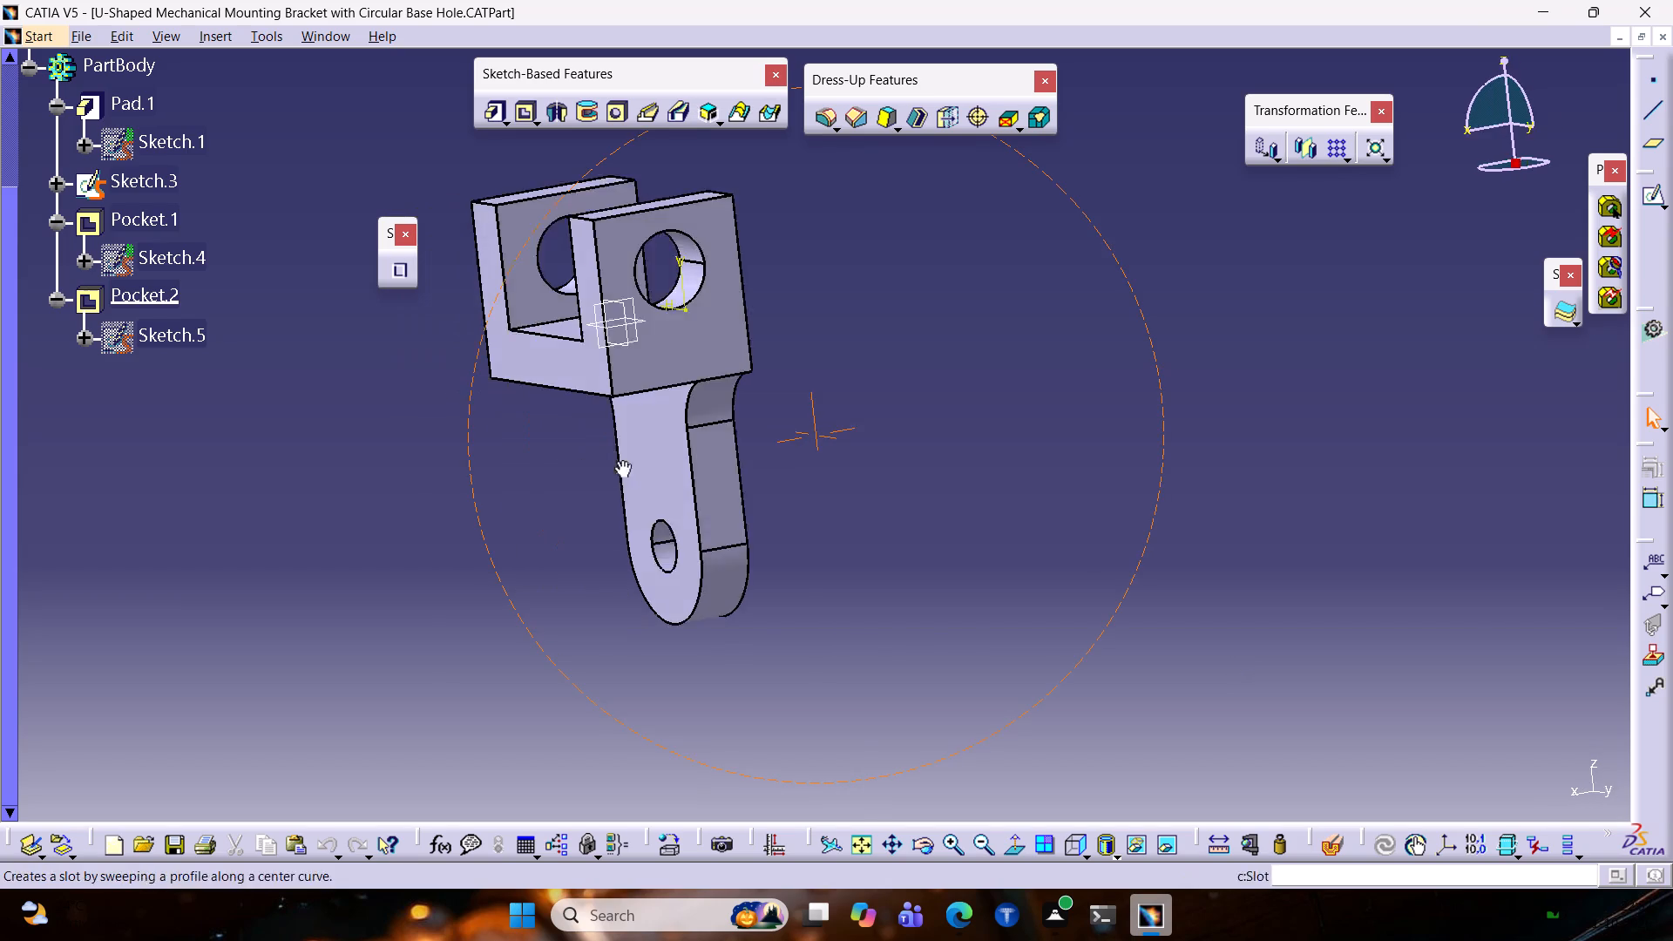
{"action": "middle_click_drag", "start_coordinate": [620, 460], "coordinate": [1119, 367]}
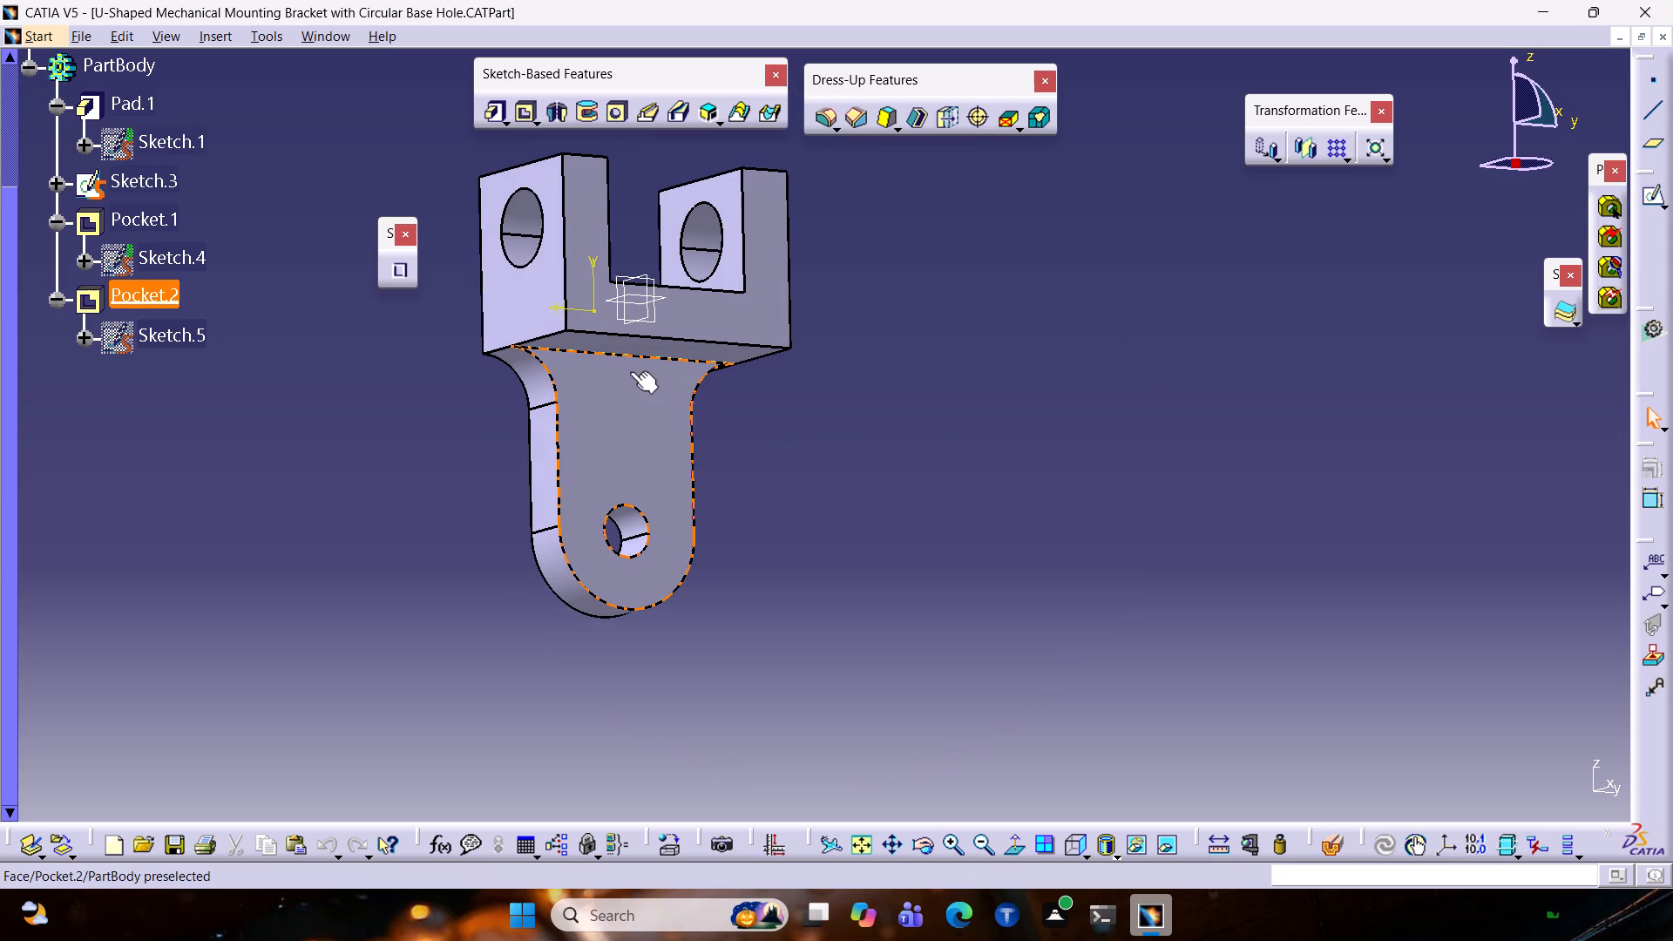
{"action": "left_click", "coordinate": [610, 437]}
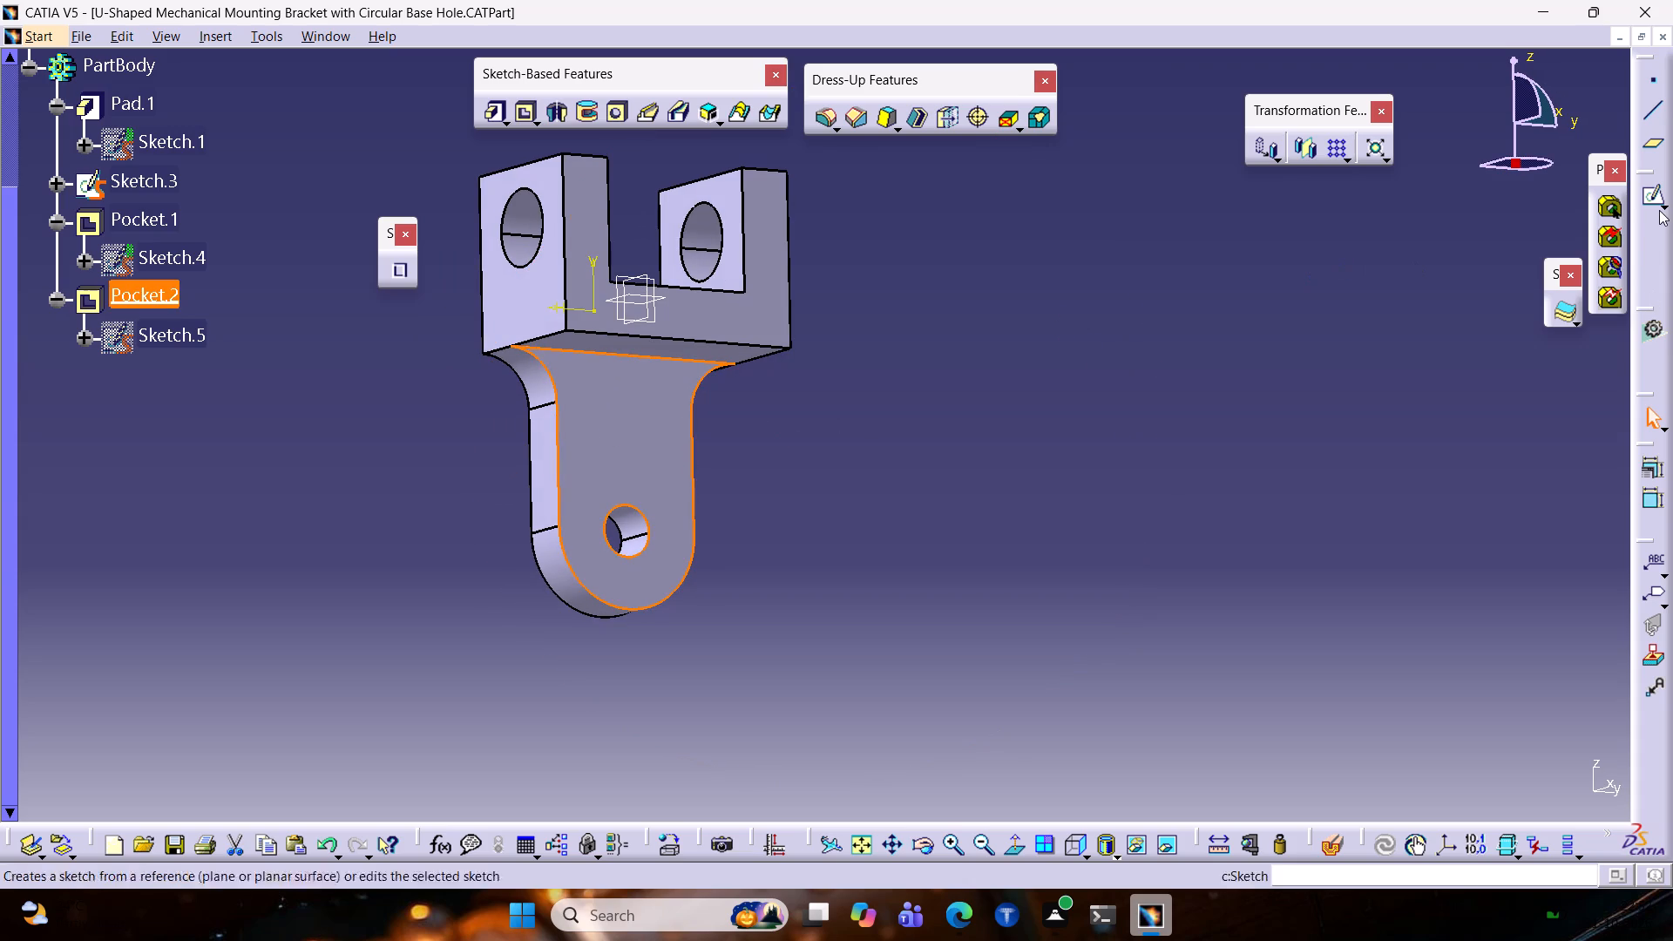
{"action": "left_click", "coordinate": [1656, 202]}
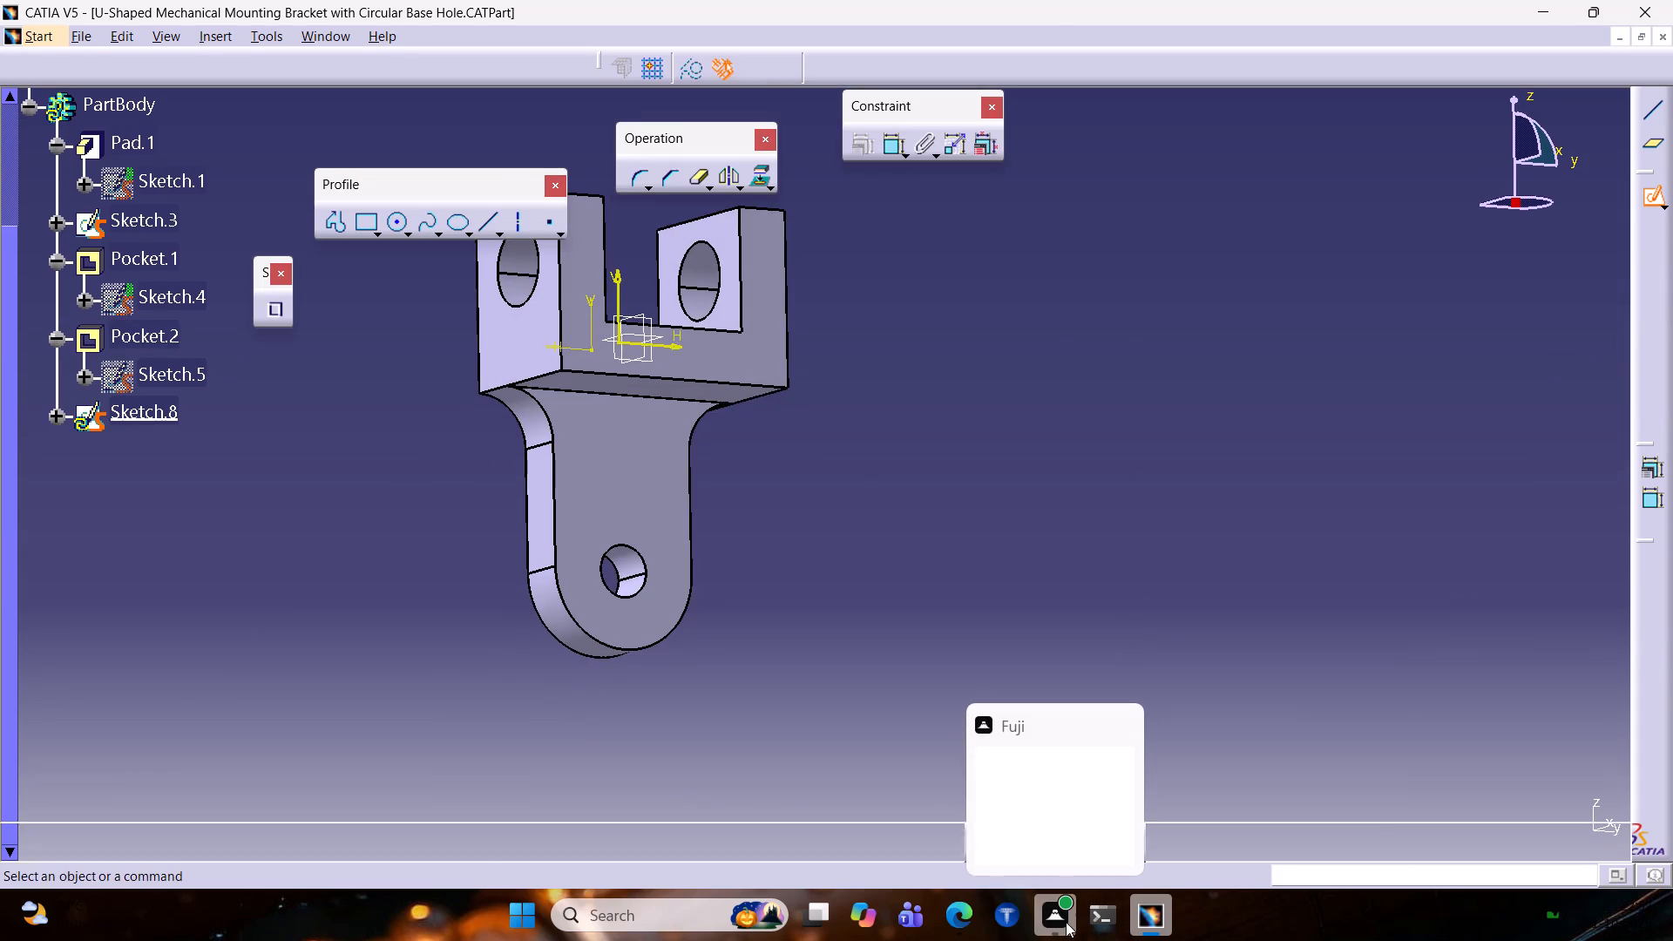
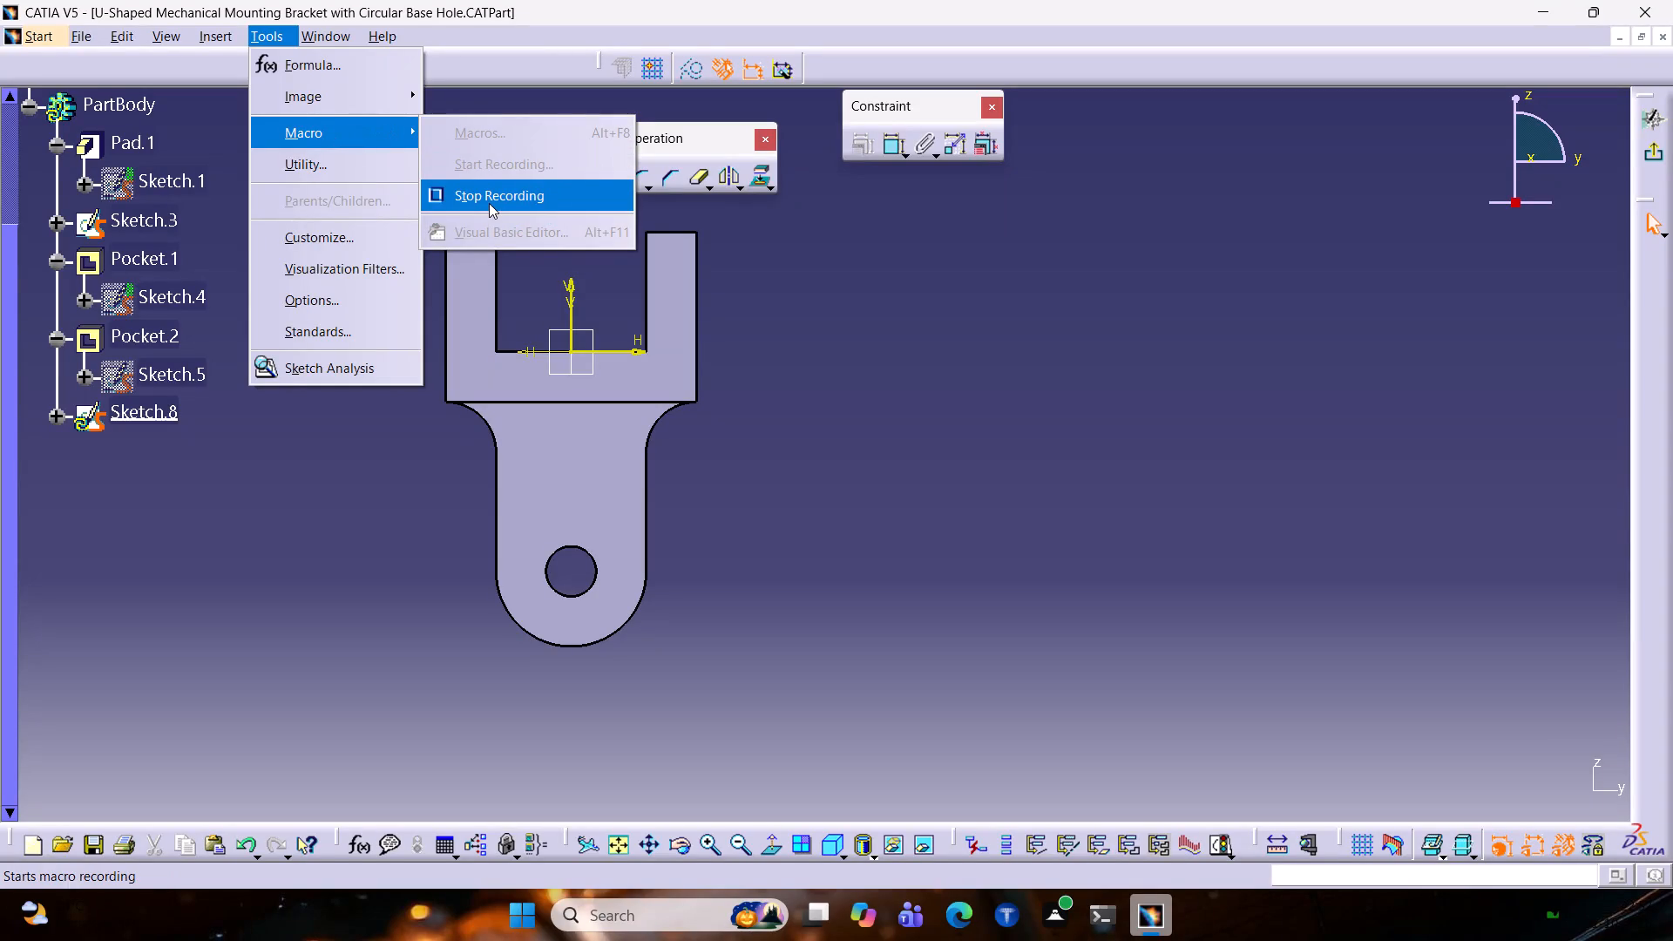
Stop the running macro recording.
{"action": "left_click", "coordinate": [489, 203]}
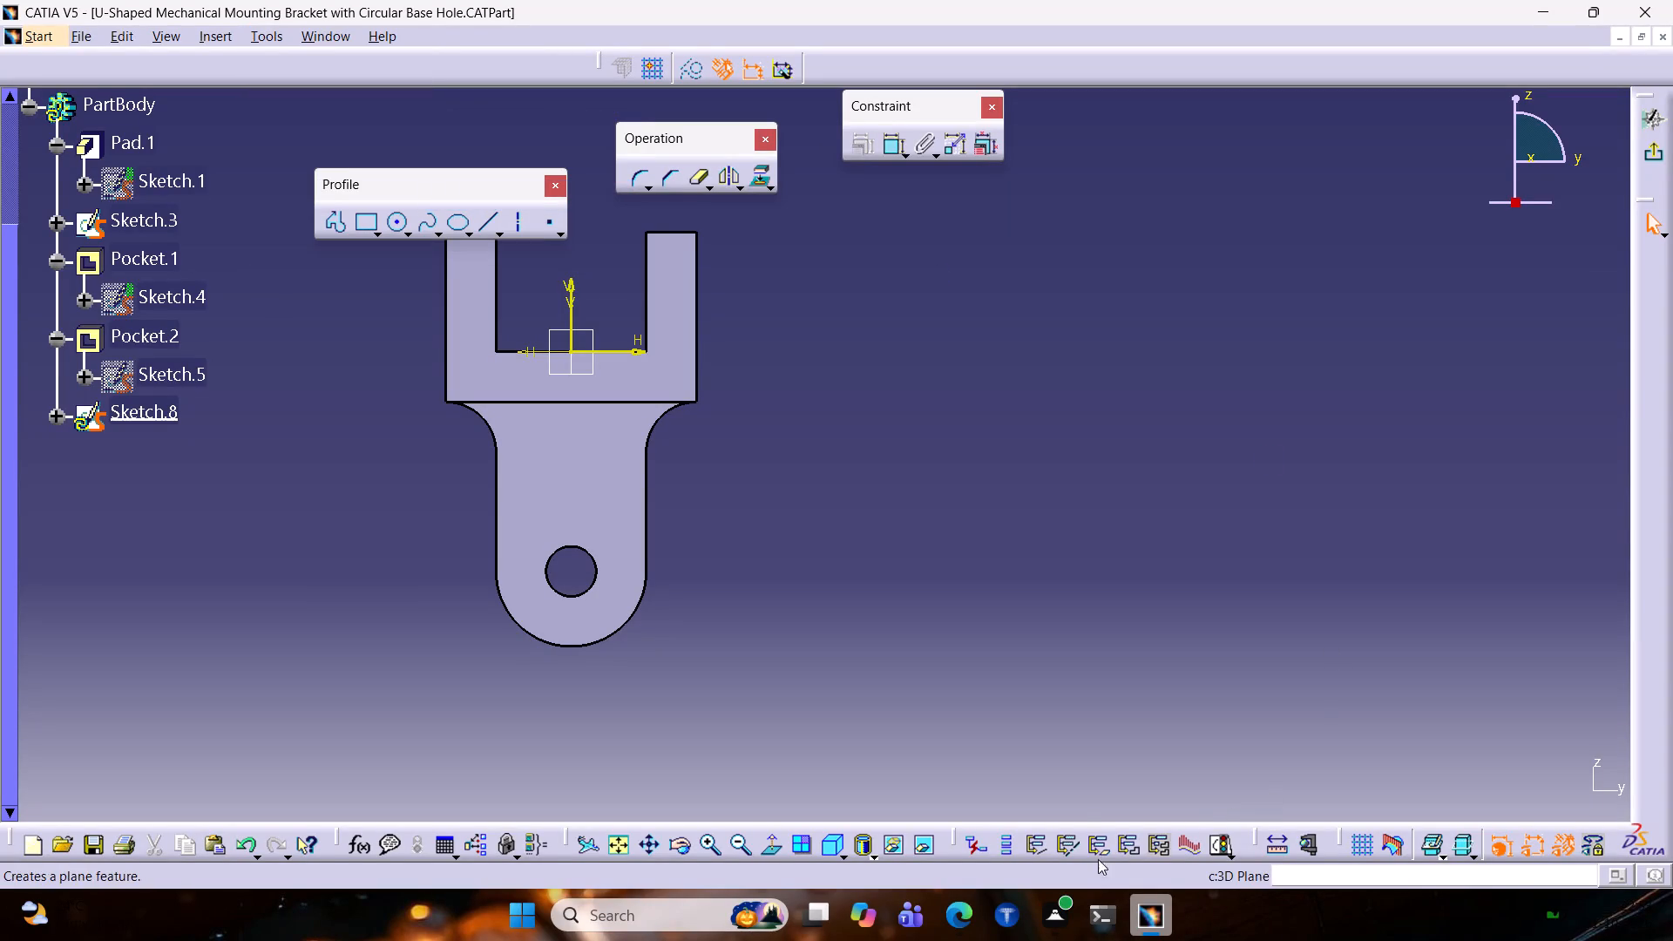